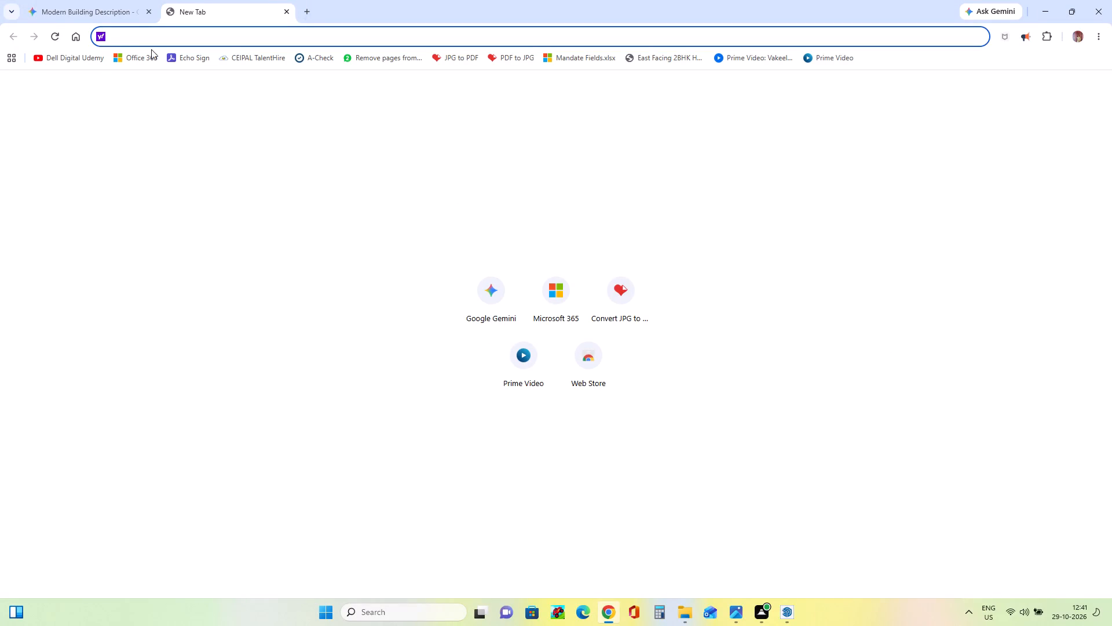
Find 3D Warehouse through a Google search and open its website.
left_click(165, 35)
type("google")
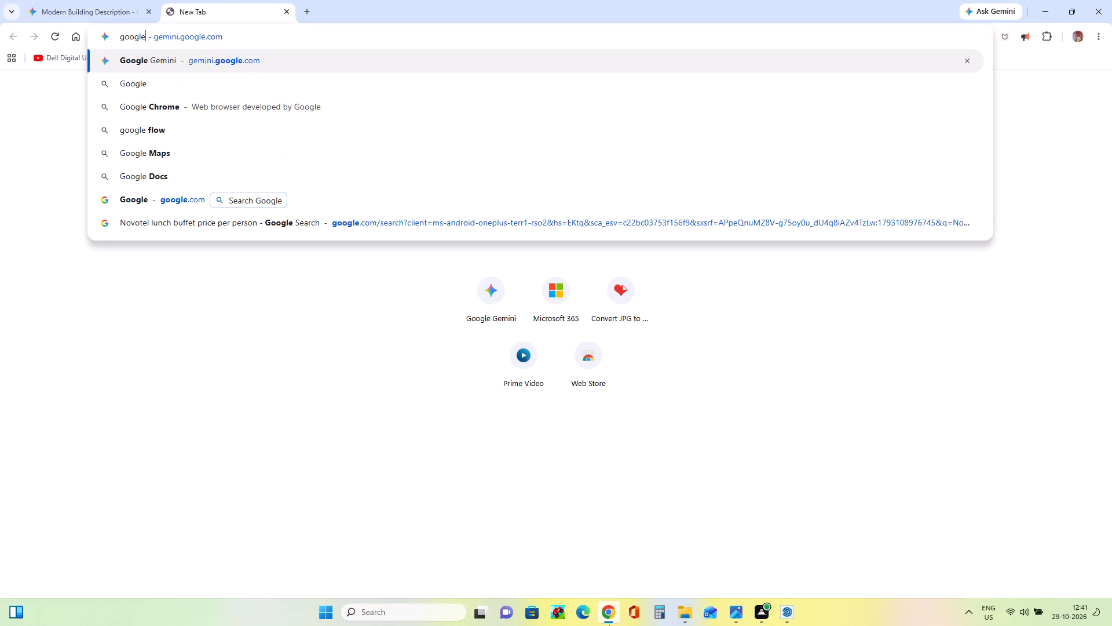
left_click(275, 75)
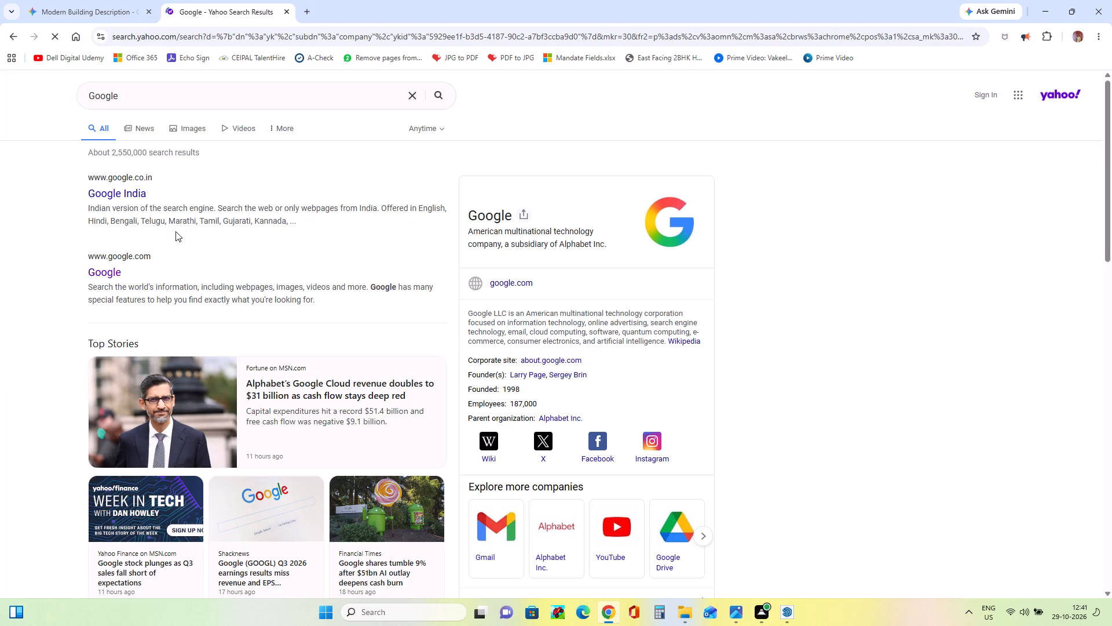
left_click(114, 270)
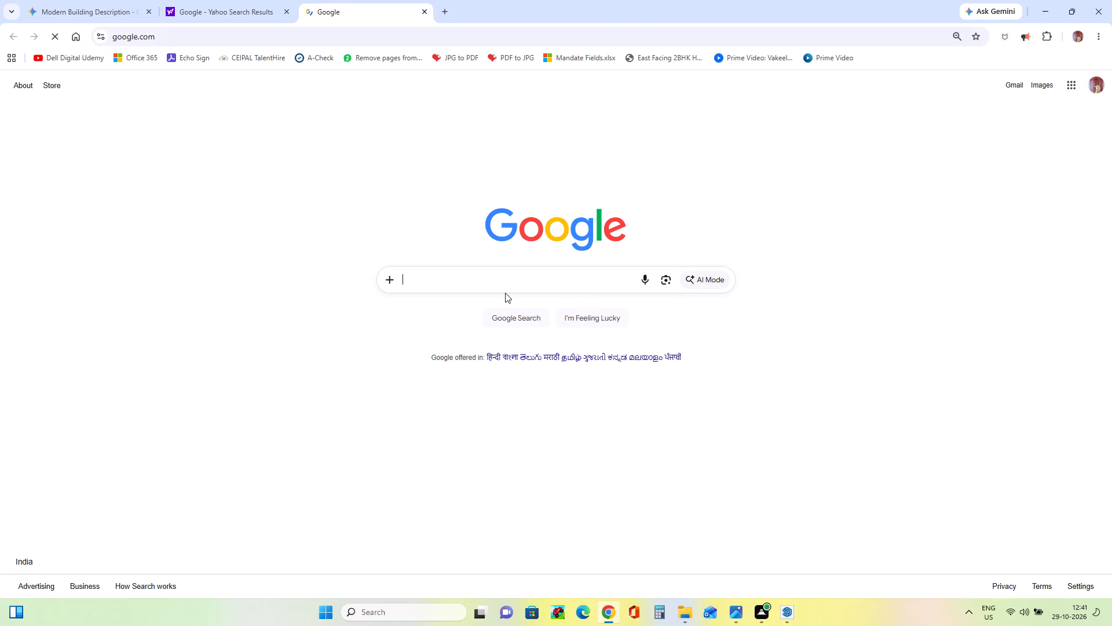
left_click(504, 283)
left_click(496, 315)
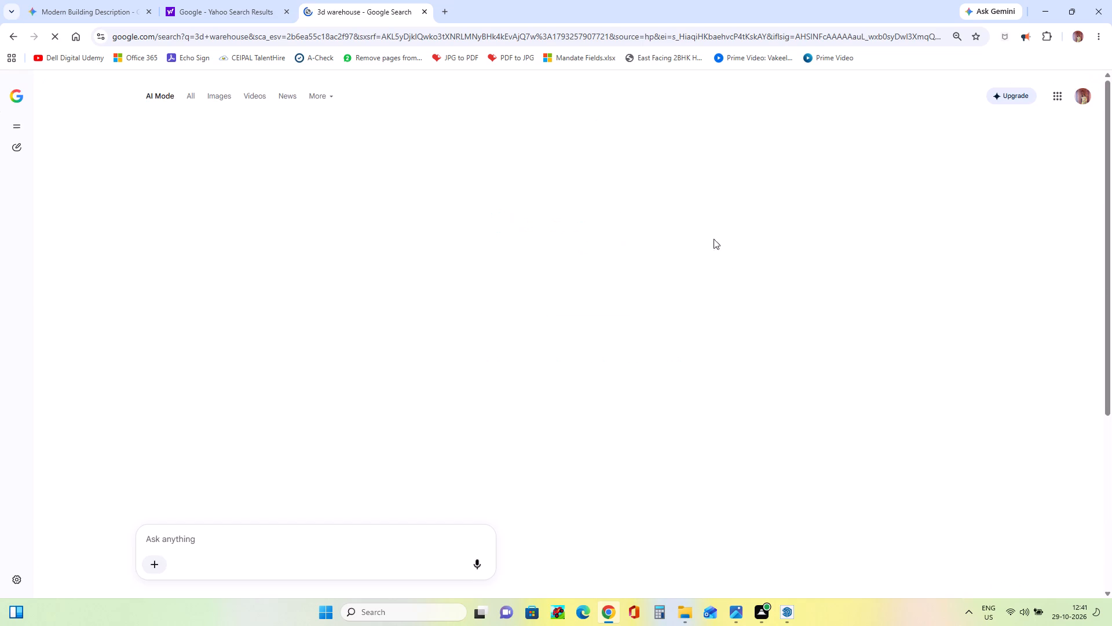
left_click(180, 219)
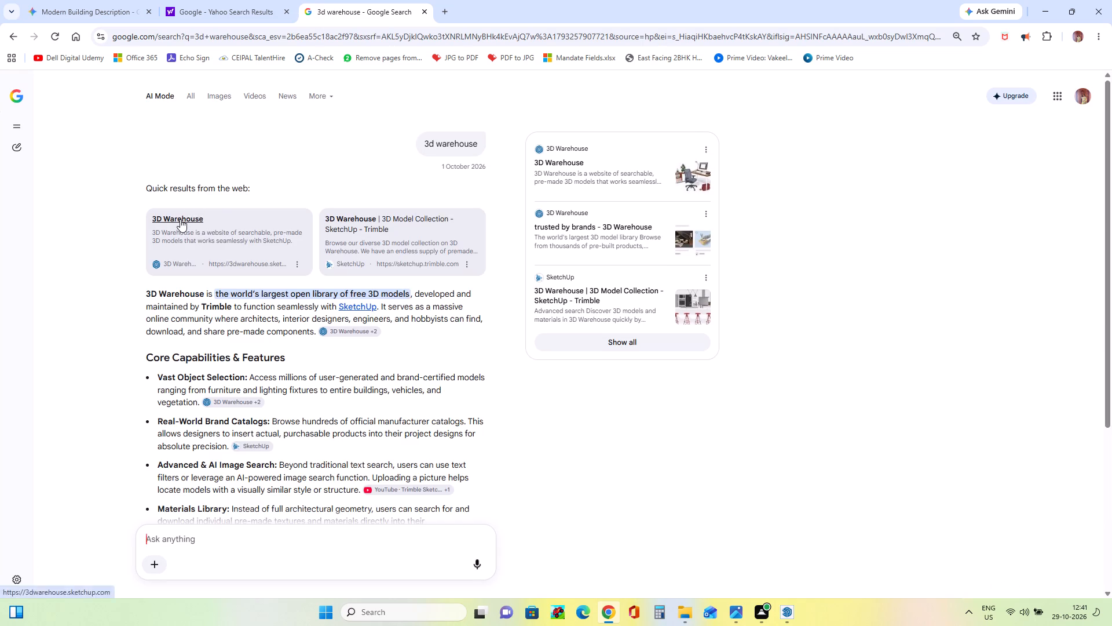
left_click_drag(239, 251, 340, 368)
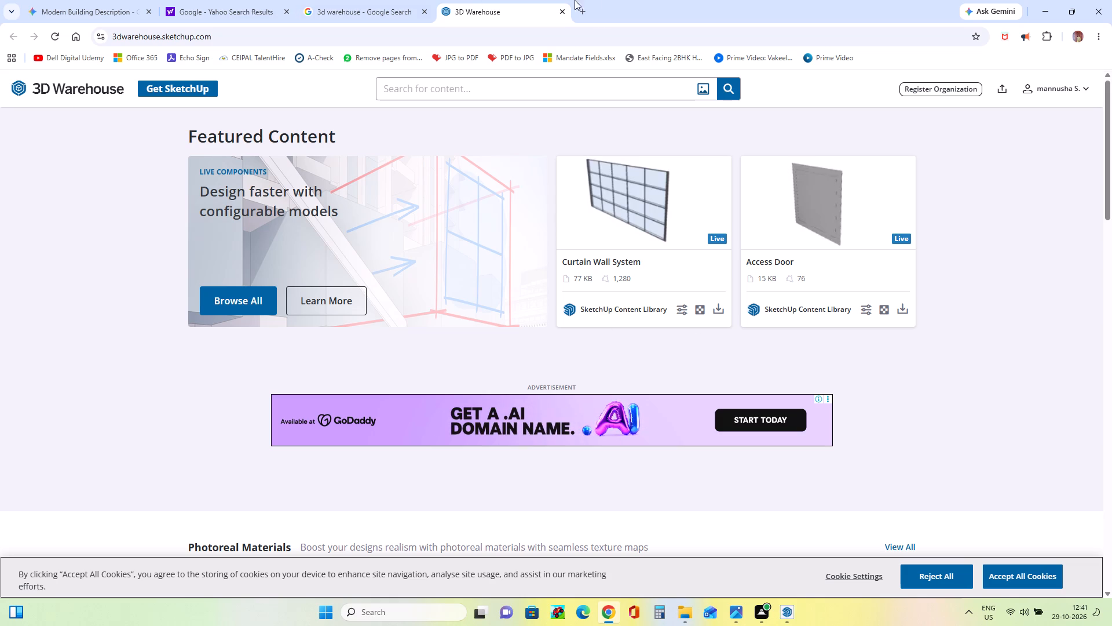
Search the 3D Warehouse models for "grill".
left_click(472, 85)
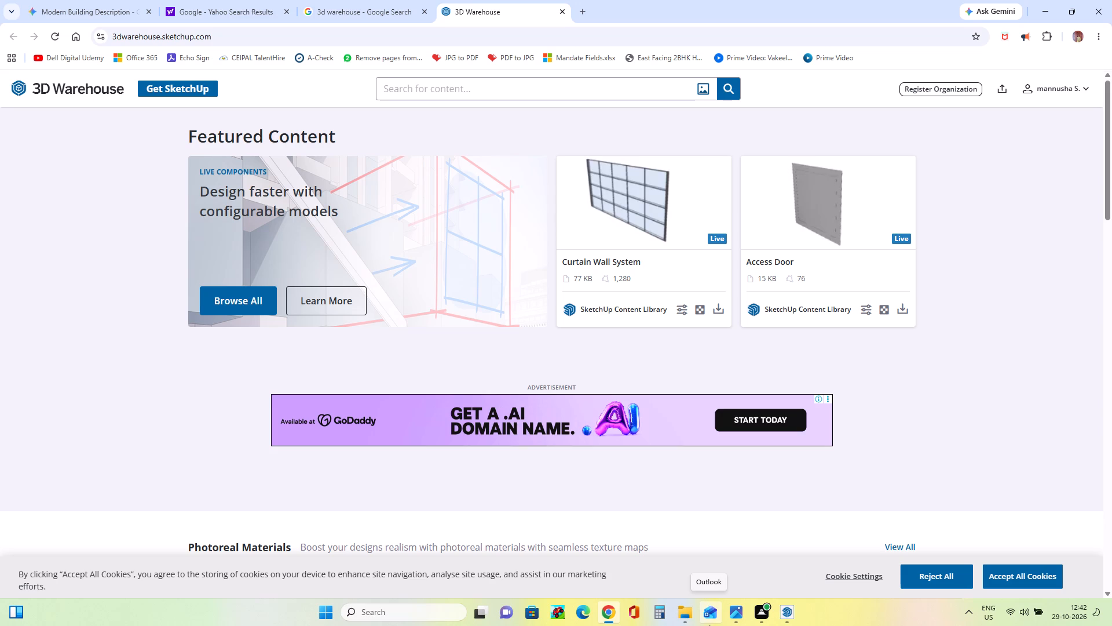
type("gri")
type("ll")
key("Return")
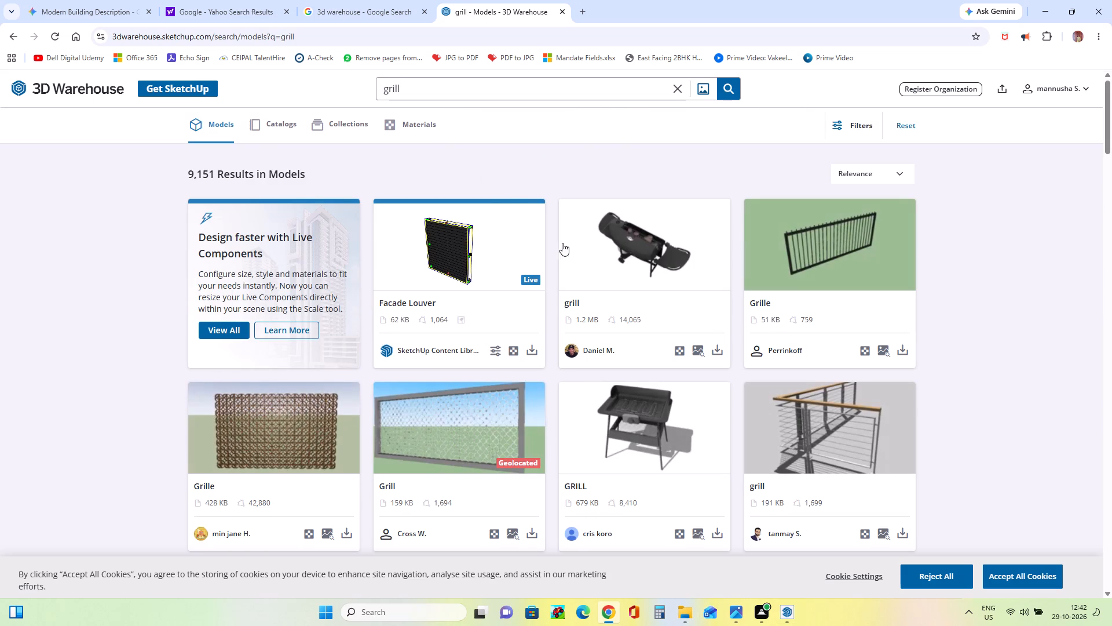
Browse the grill models for a decorative panel design suited to the building.
scroll(570, 292, "down", 3)
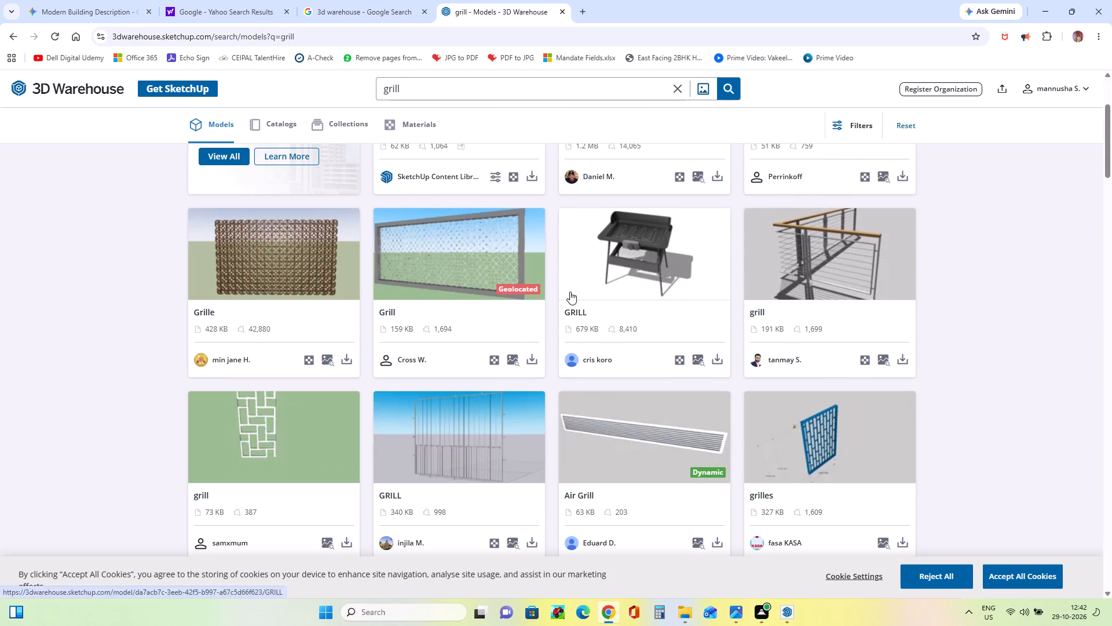
scroll(587, 340, "down", 3)
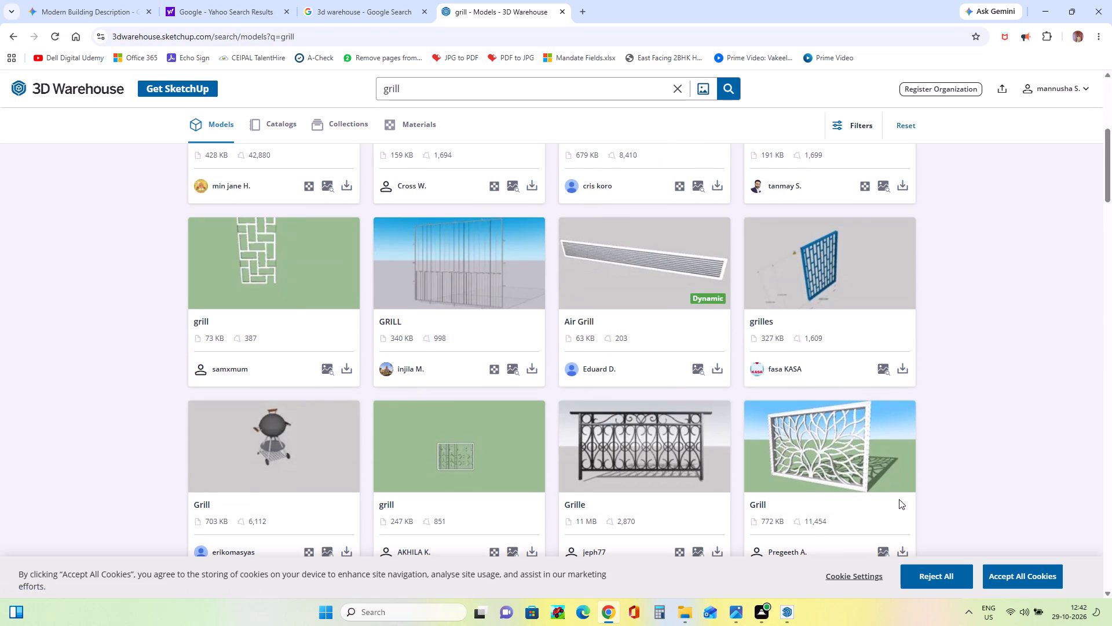
scroll(762, 348, "down", 3)
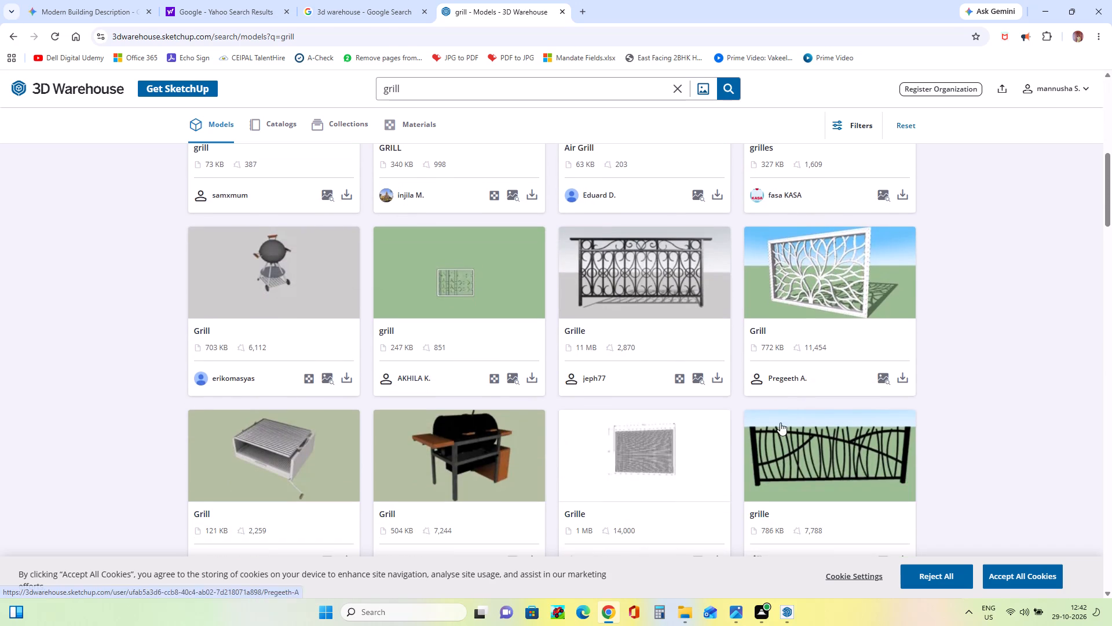
scroll(790, 442, "up", 8)
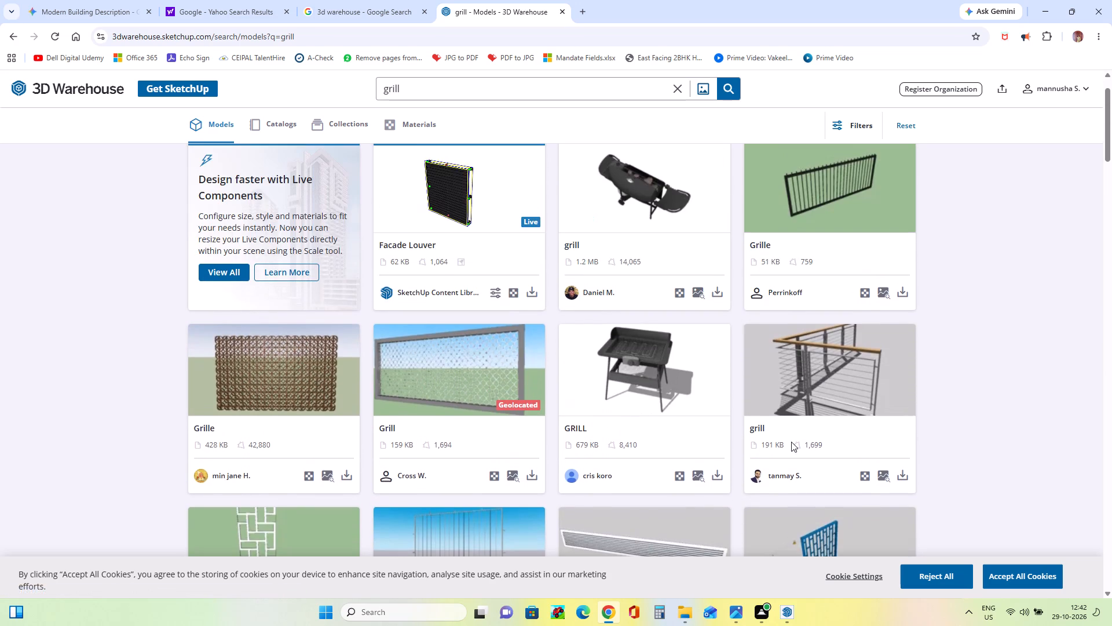
scroll(791, 442, "up", 1)
scroll(791, 442, "down", 8)
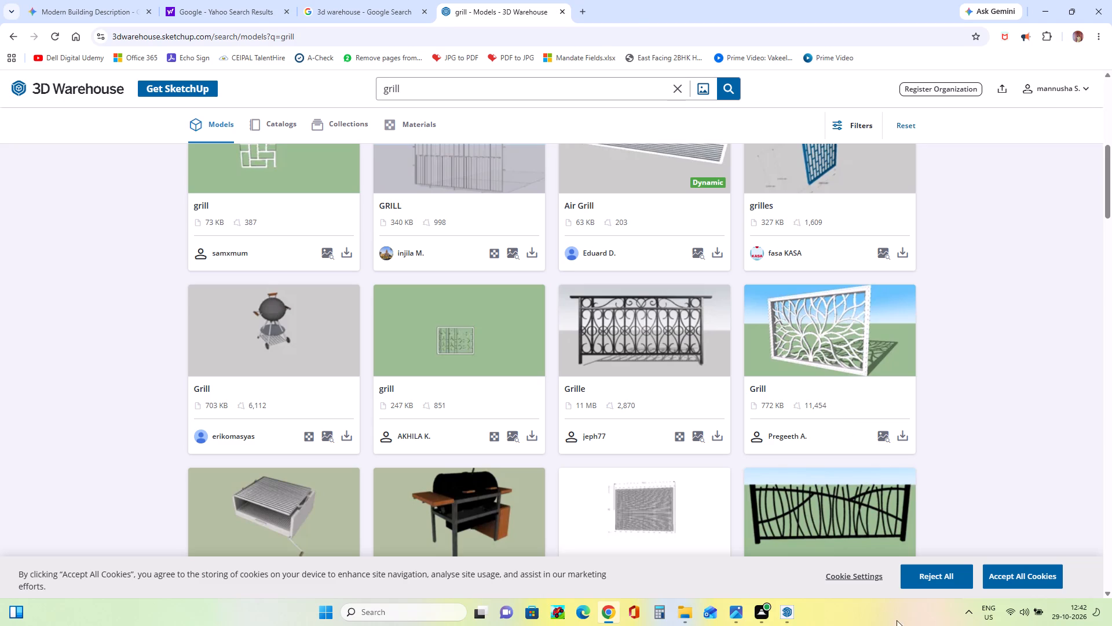
scroll(601, 427, "down", 6)
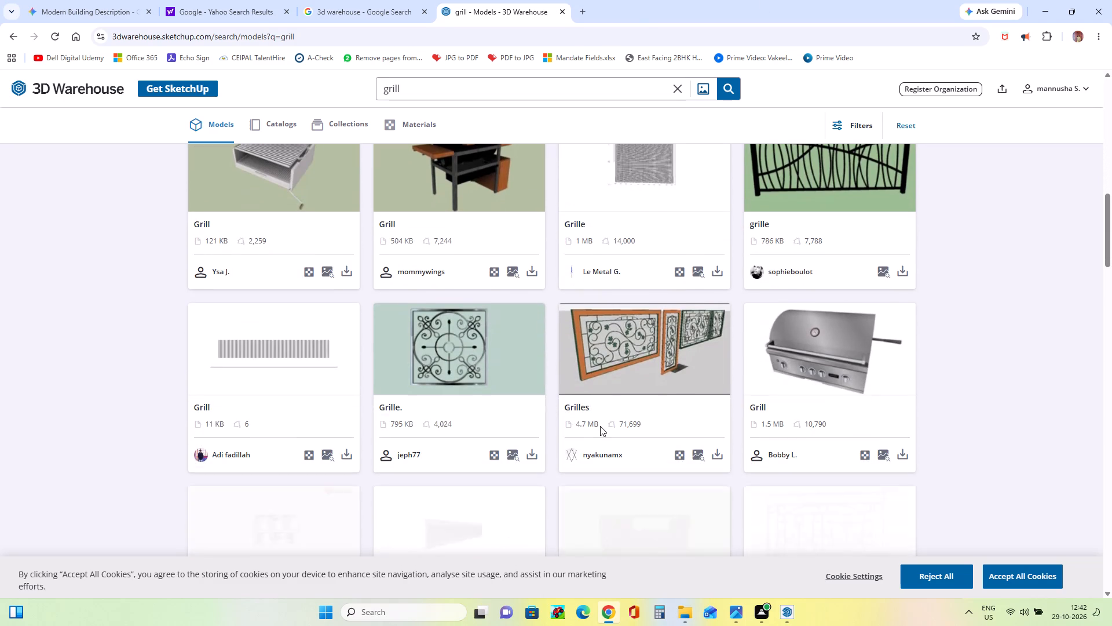
scroll(513, 339, "down", 2)
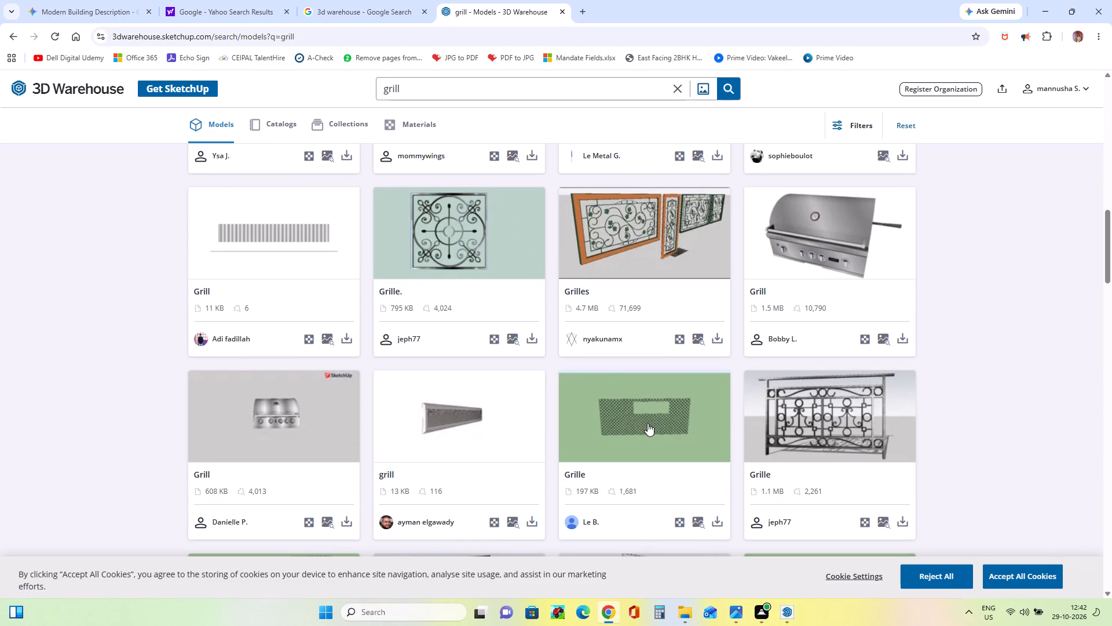
scroll(637, 513, "up", 7)
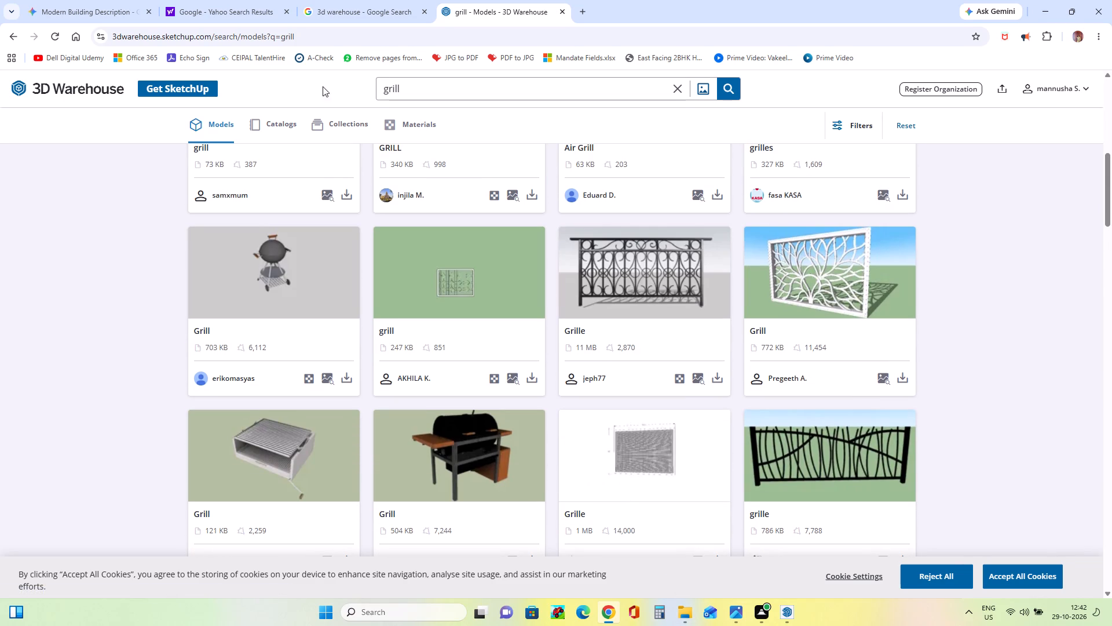
Open the white framed Grill model with the branching, tree-like pattern and download it.
left_click(853, 278)
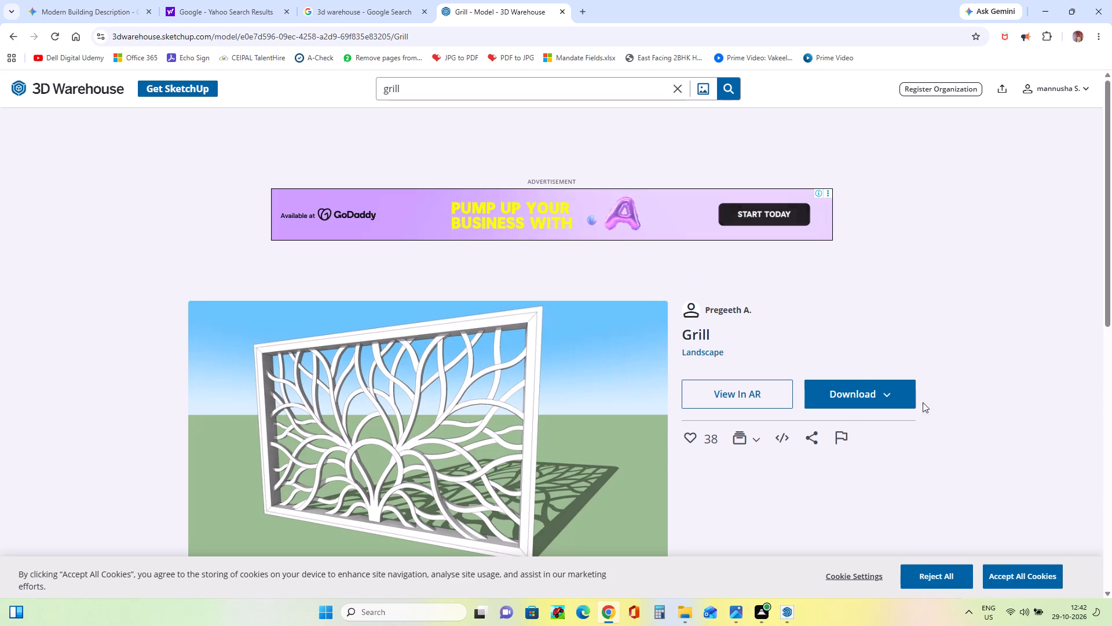
left_click(859, 390)
left_click(886, 435)
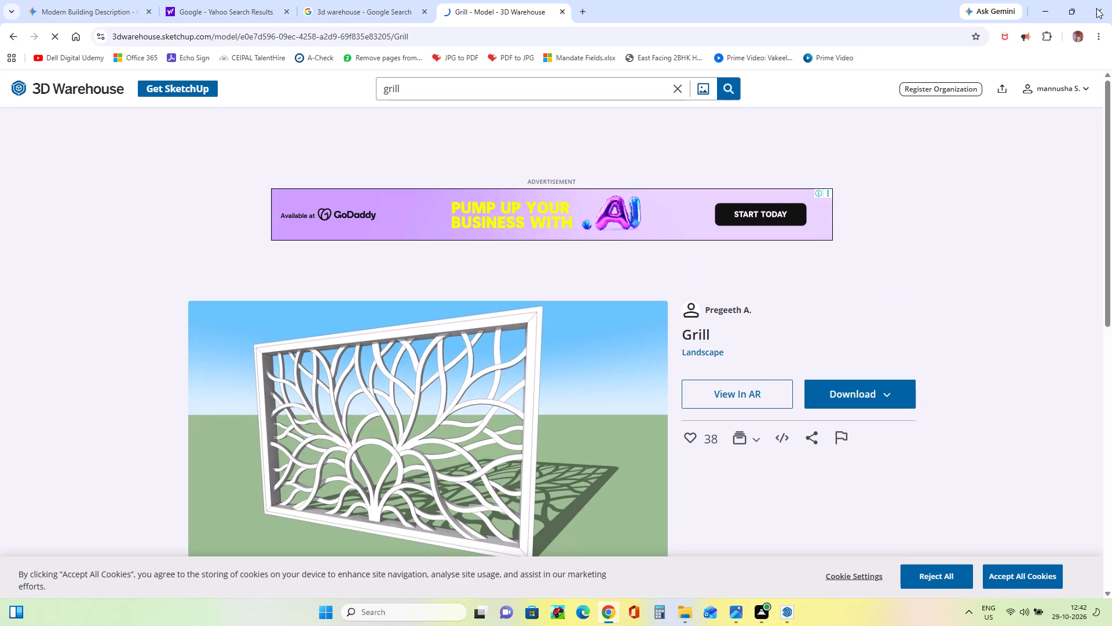
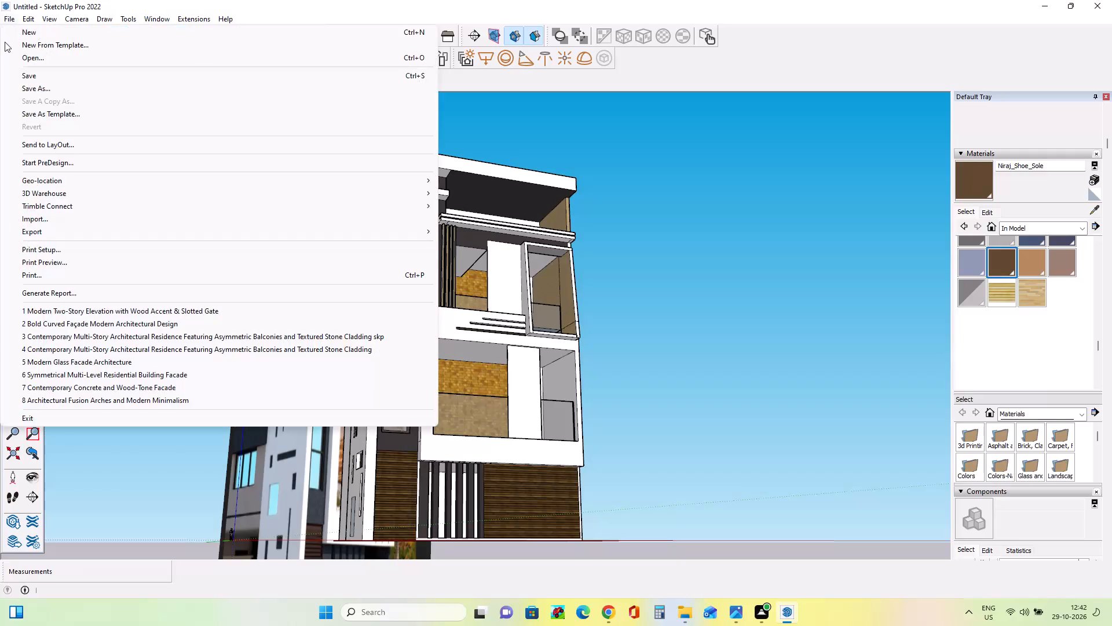
Import the downloaded frame model from the Downloads folder and place it beside the building's front.
left_click(92, 220)
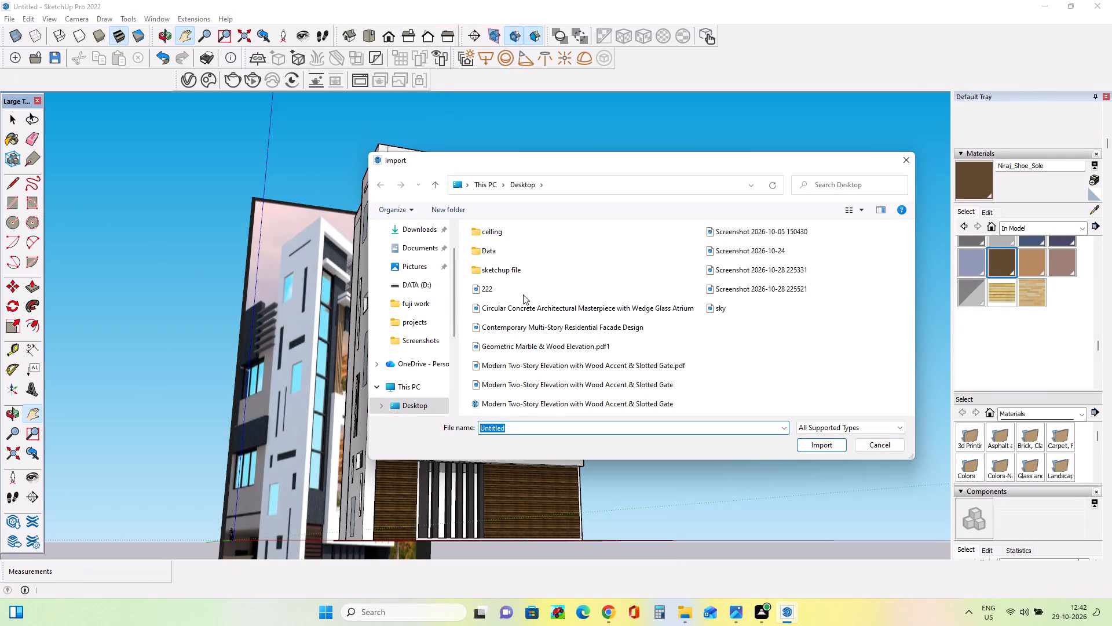
scroll(429, 399, "down", 3)
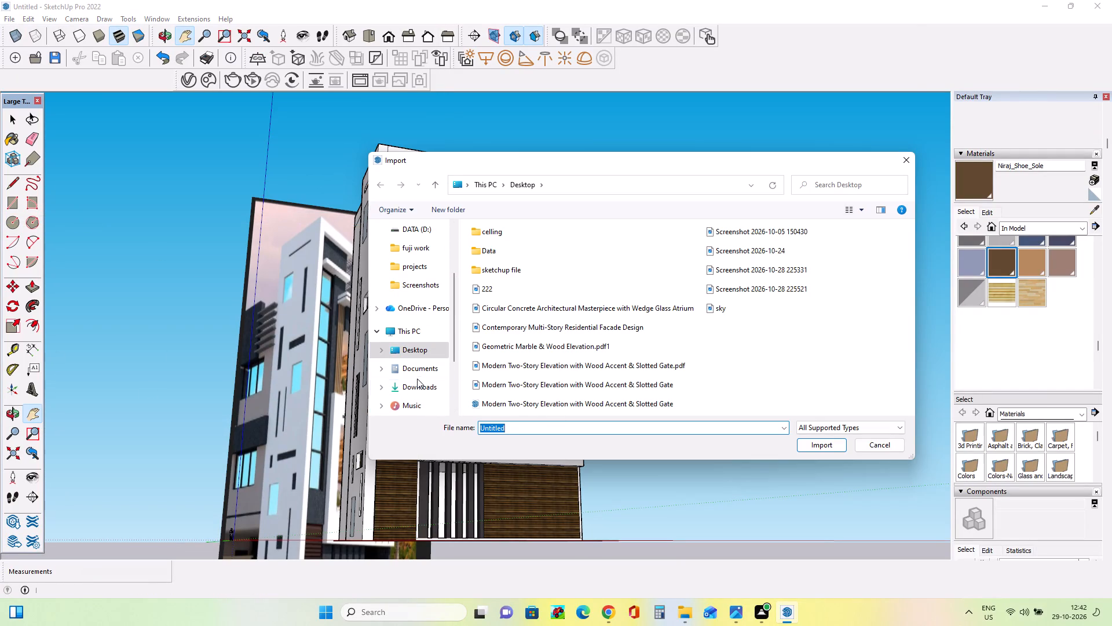
left_click(422, 393)
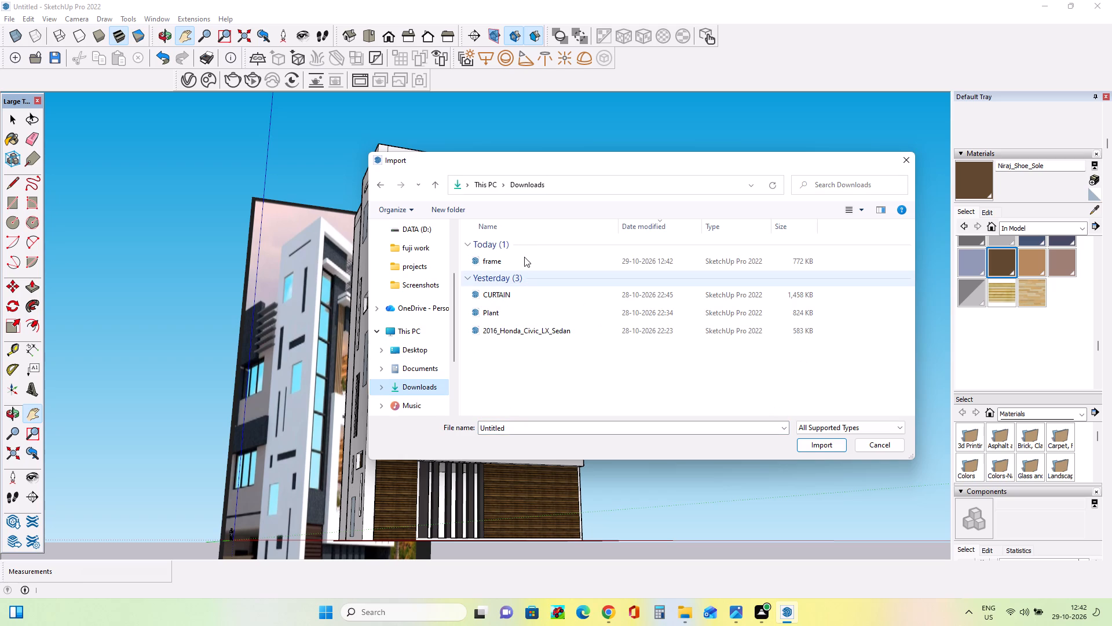
left_click(524, 257)
left_click(814, 448)
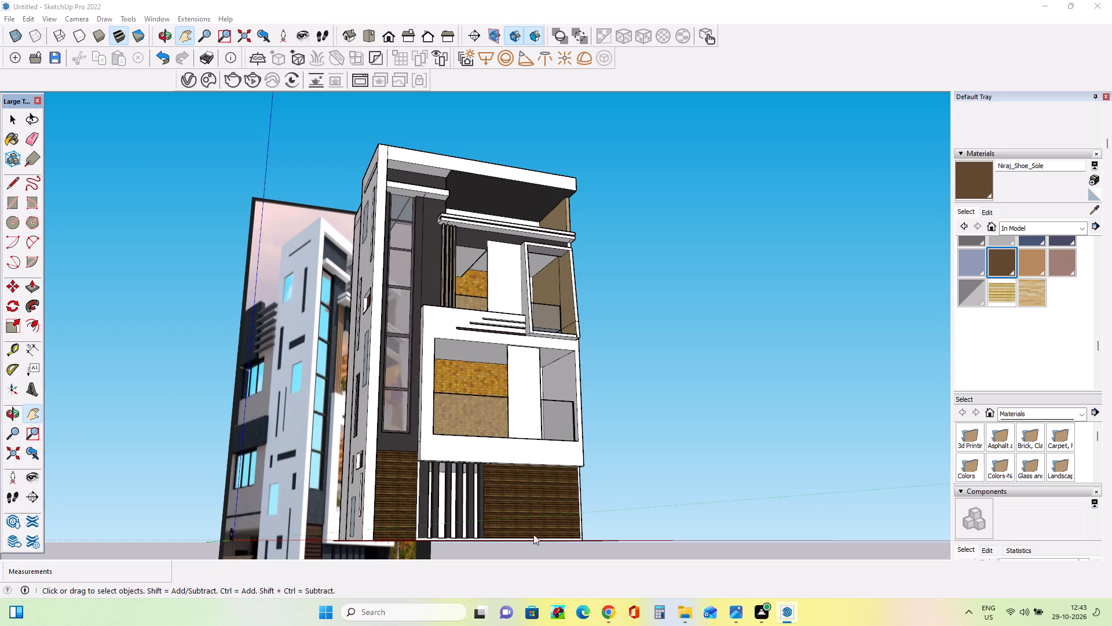
left_click(663, 341)
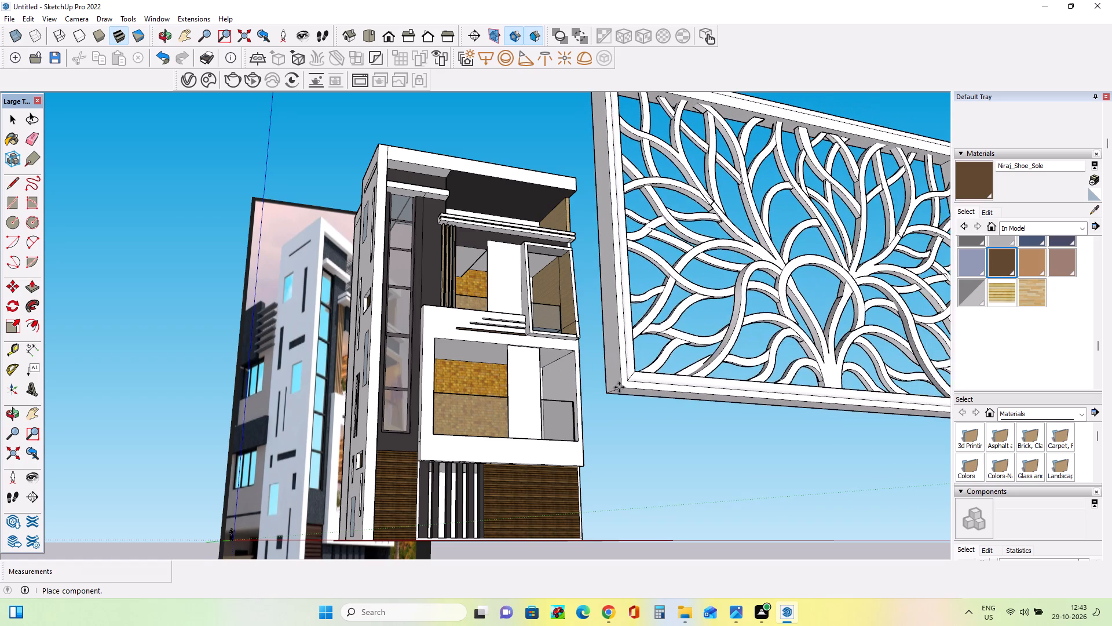
scroll(616, 385, "down", 12)
left_click(633, 394)
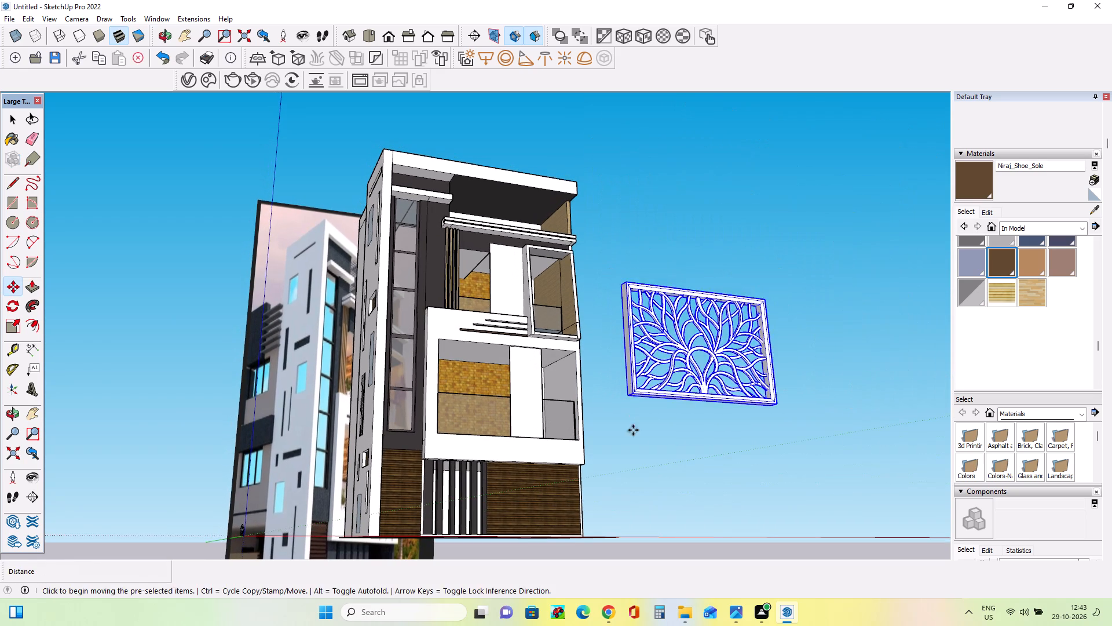
Scale up the imported grill panel uniformly from its upper corner.
middle_click_drag(638, 450, 821, 512)
scroll(255, 307, "down", 3)
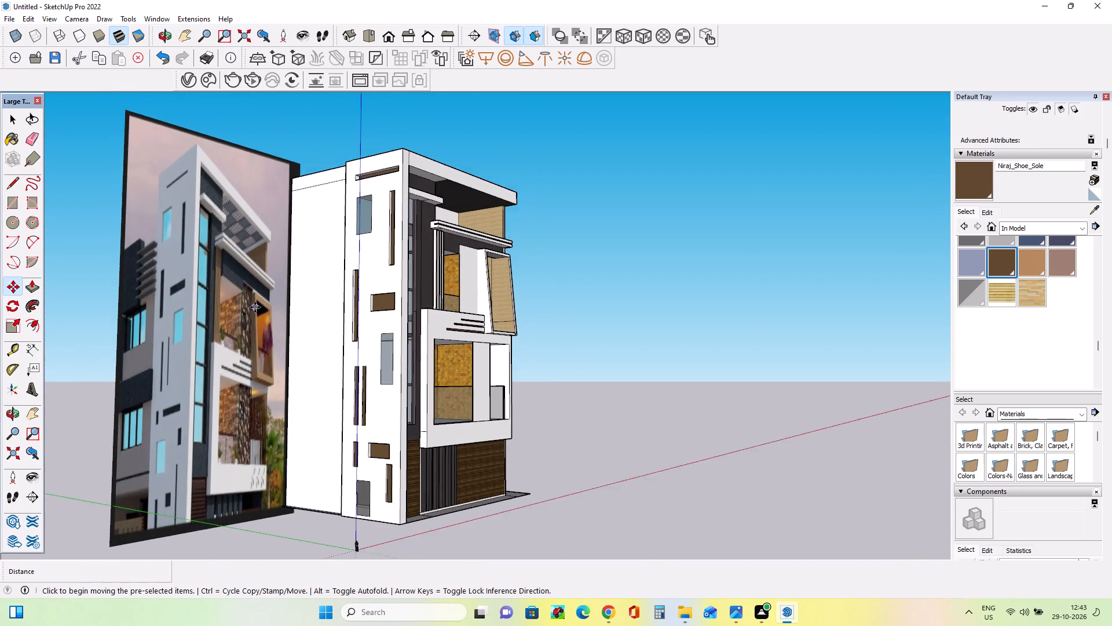
middle_click_drag(425, 290, 281, 301)
scroll(281, 301, "down", 8)
middle_click_drag(491, 431, 499, 482)
scroll(275, 392, "up", 13)
scroll(385, 456, "up", 4)
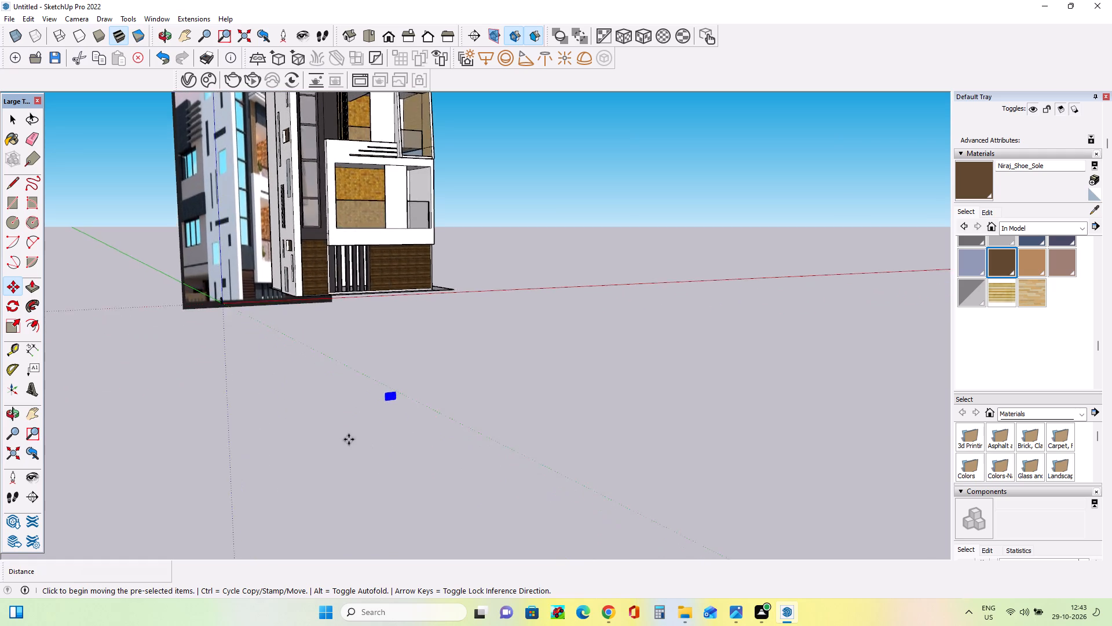
middle_click_drag(348, 439, 360, 429)
scroll(386, 362, "up", 4)
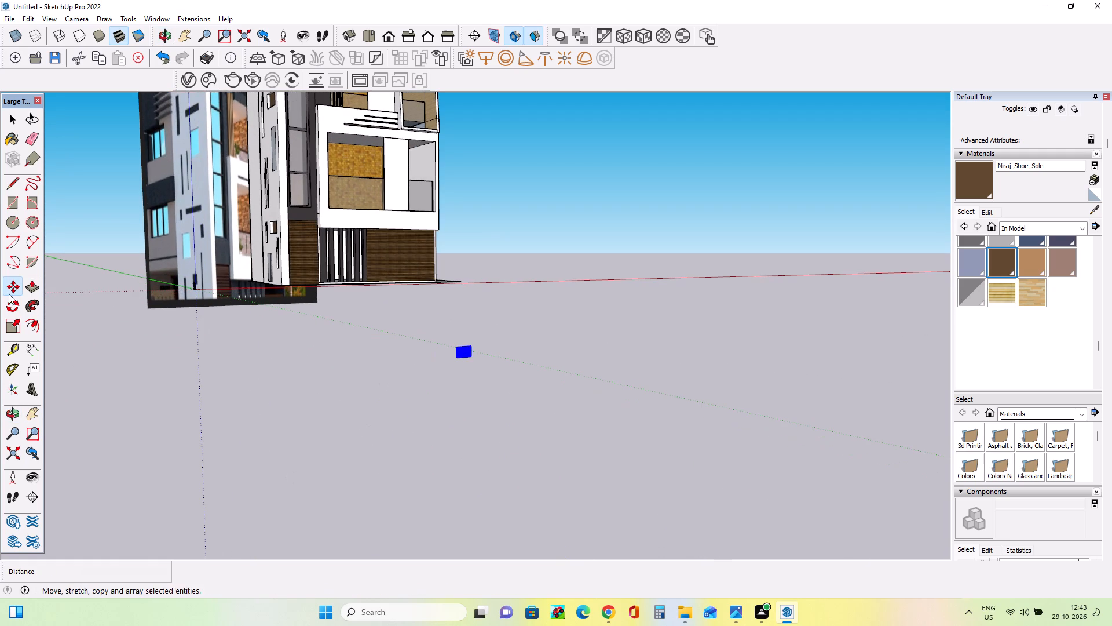
left_click(8, 326)
left_click_drag(456, 345, 400, 321)
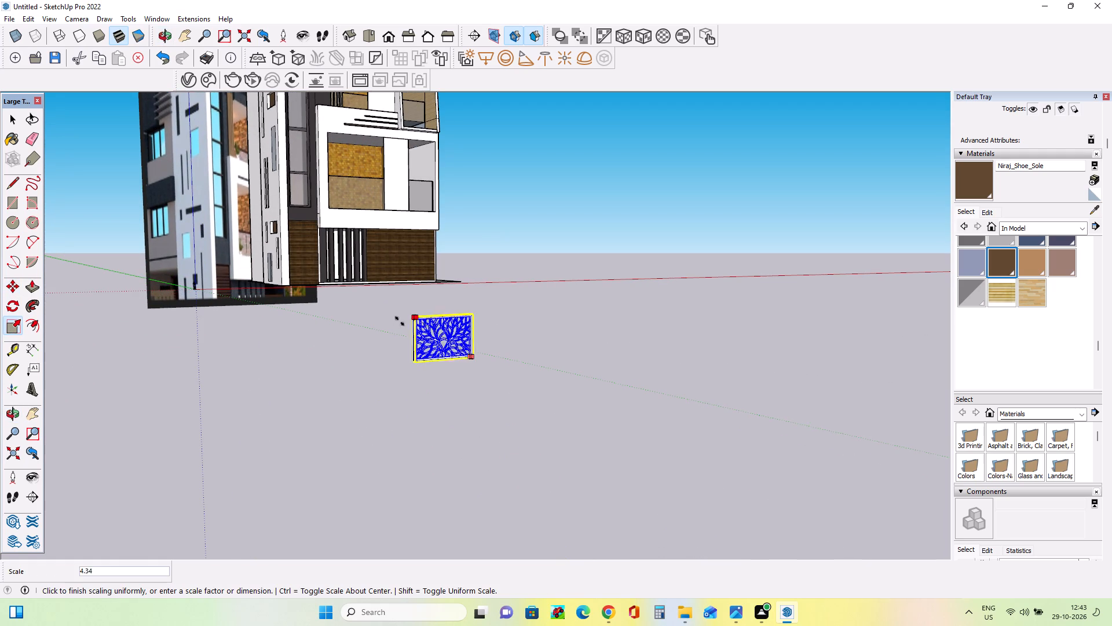
left_click_drag(400, 321, 312, 273)
Scale the grill panel up further from its upper corner so its size comes closer to the building's.
scroll(514, 328, "down", 8)
middle_click_drag(532, 382, 558, 469)
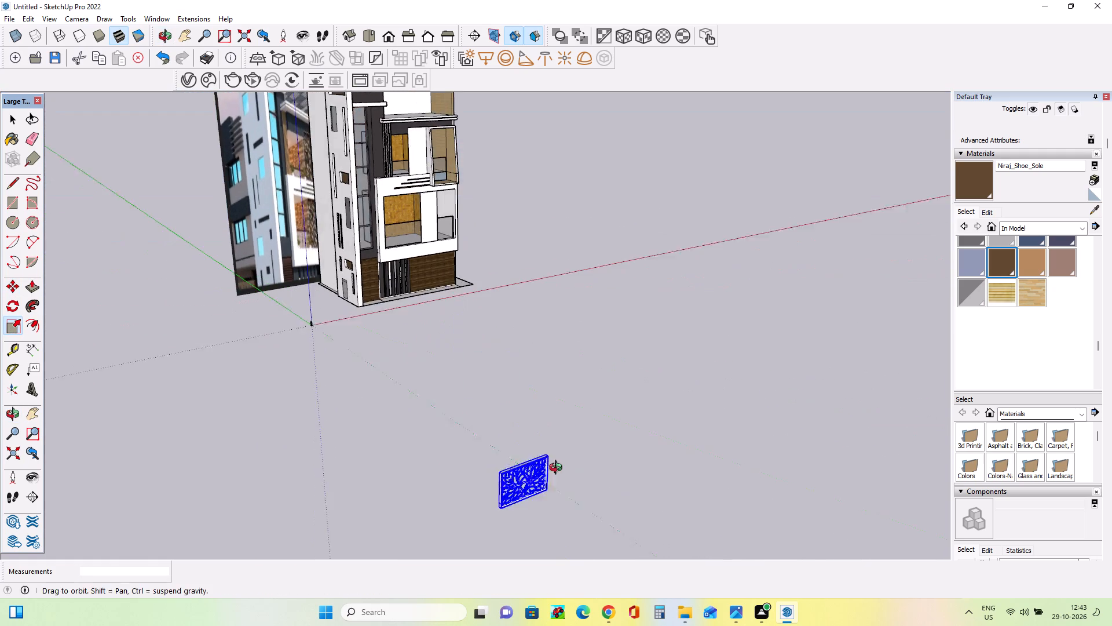
middle_click_drag(558, 469, 561, 475)
scroll(533, 397, "down", 3)
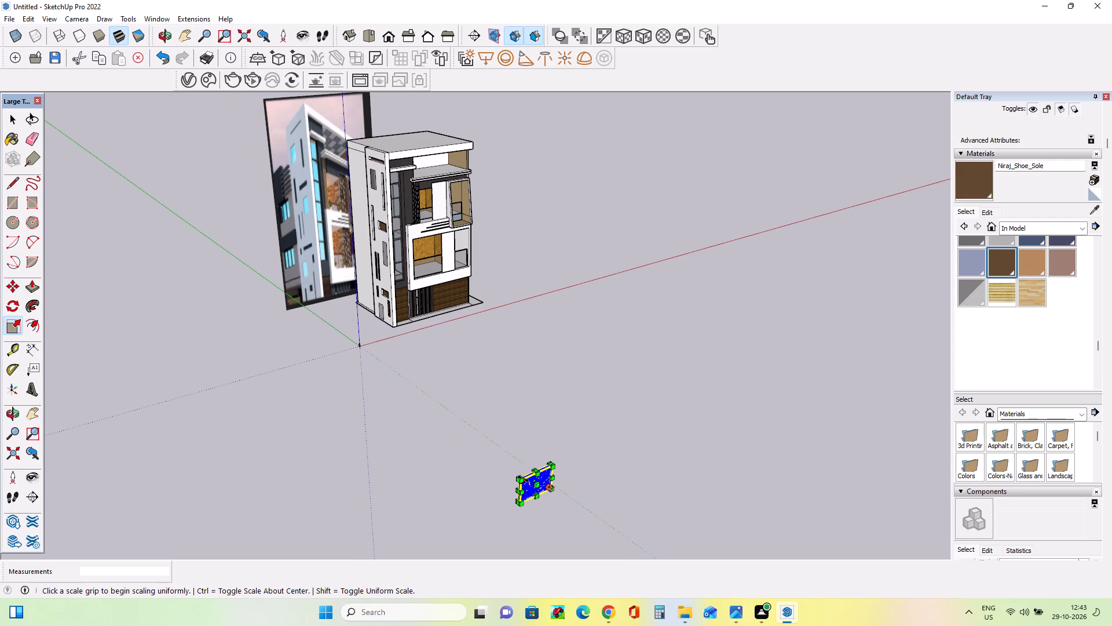
scroll(518, 481, "up", 7)
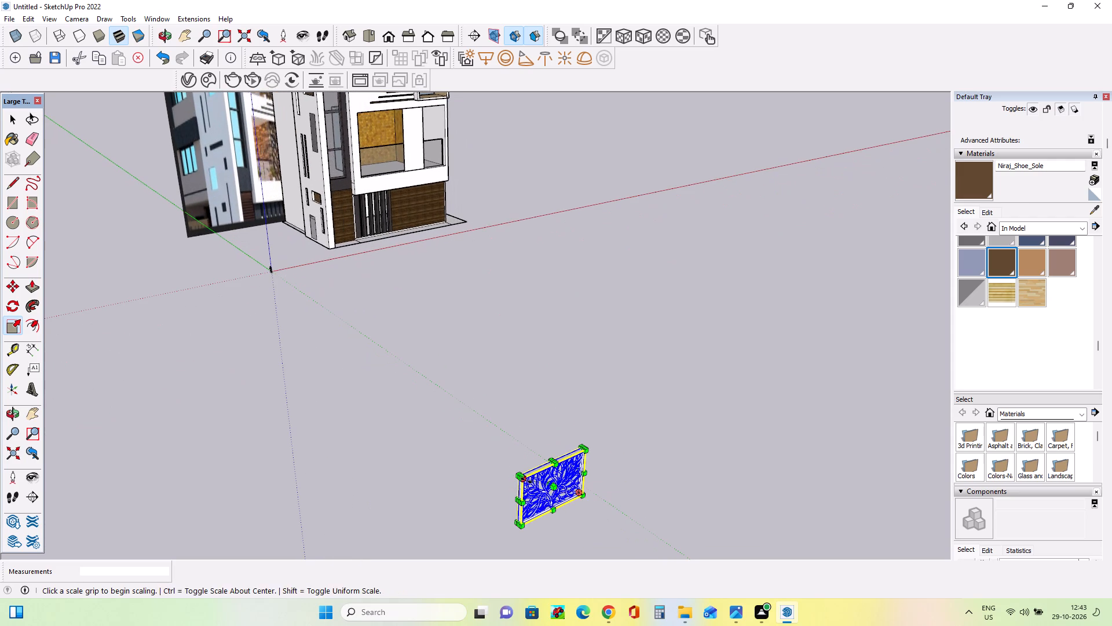
left_click_drag(525, 477, 402, 362)
Rotate the grill panel 90 degrees in its vertical plane about its lower edge so it stands upright in portrait orientation, and deselect it.
scroll(424, 356, "down", 8)
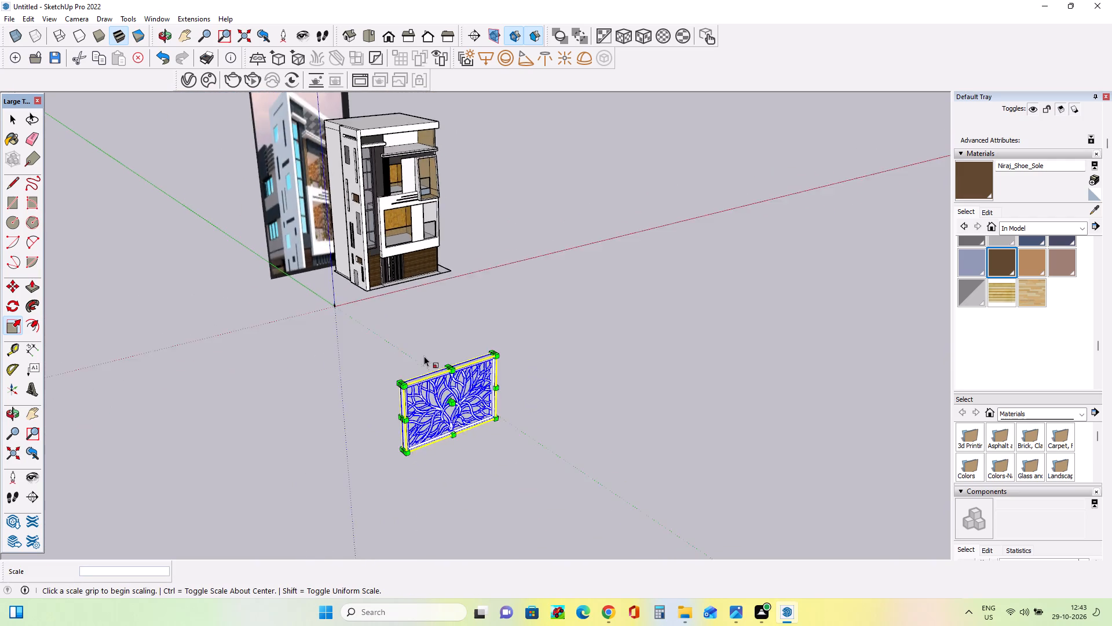
scroll(424, 356, "down", 4)
middle_click_drag(569, 421, 569, 480)
scroll(416, 449, "up", 6)
middle_click_drag(421, 458, 436, 417)
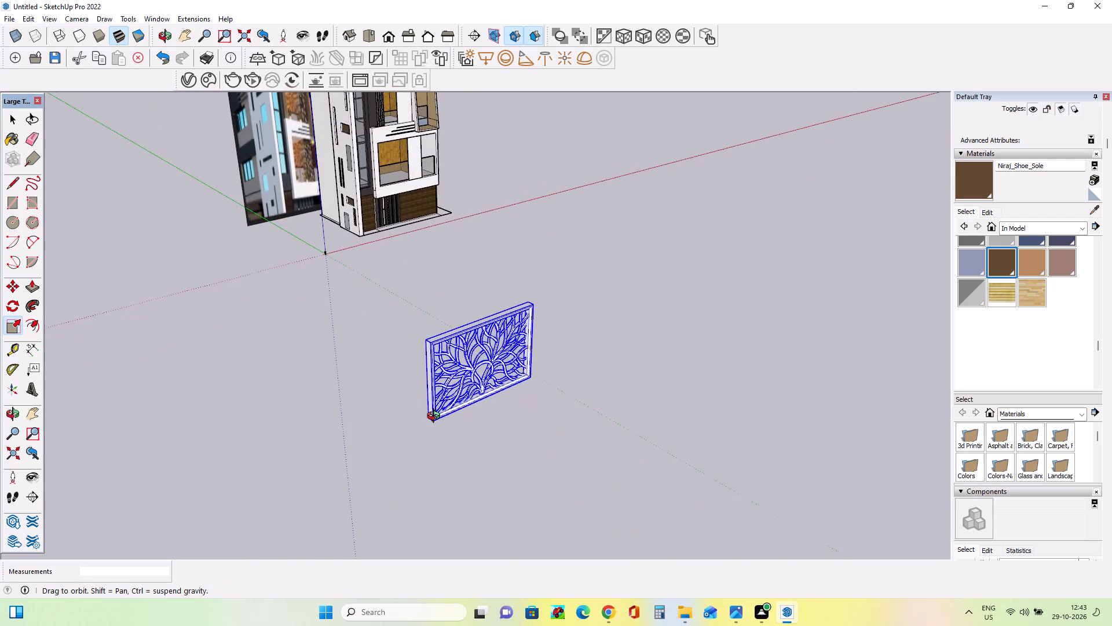
middle_click_drag(436, 417, 436, 449)
scroll(436, 449, "down", 3)
middle_click_drag(481, 471, 462, 456)
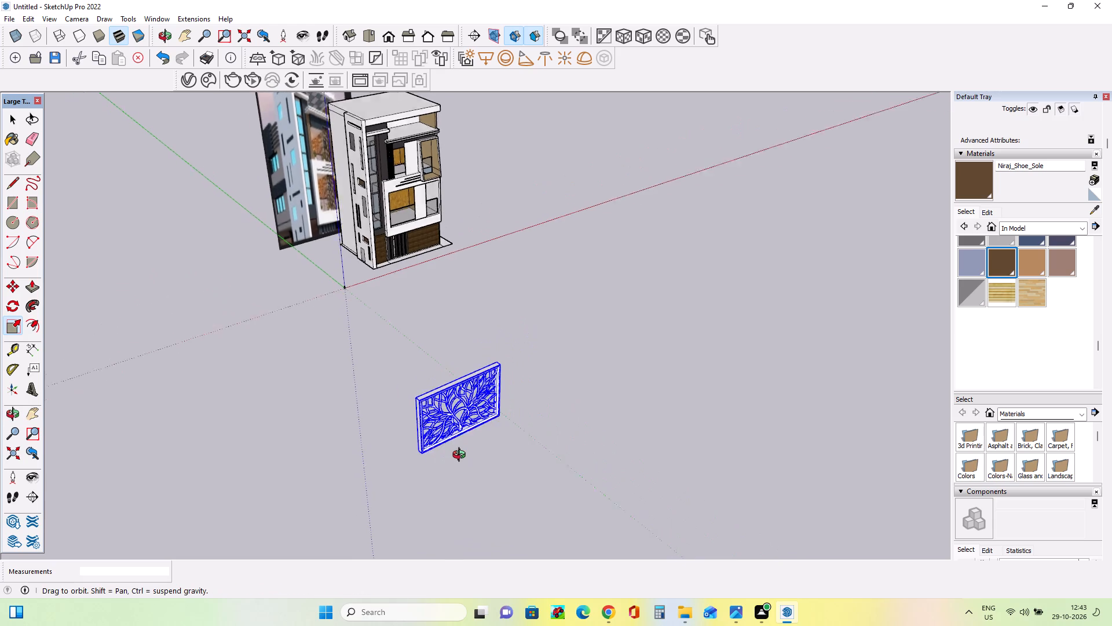
middle_click_drag(462, 456, 456, 465)
scroll(298, 446, "down", 3)
middle_click_drag(426, 413, 414, 391)
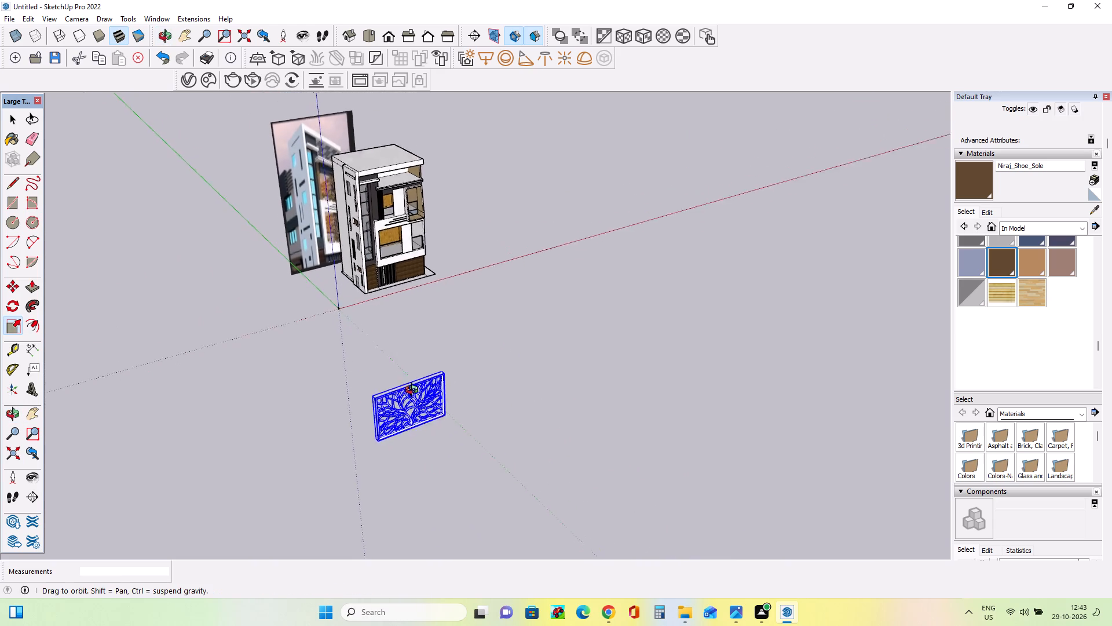
middle_click_drag(414, 391, 383, 365)
middle_click(431, 407)
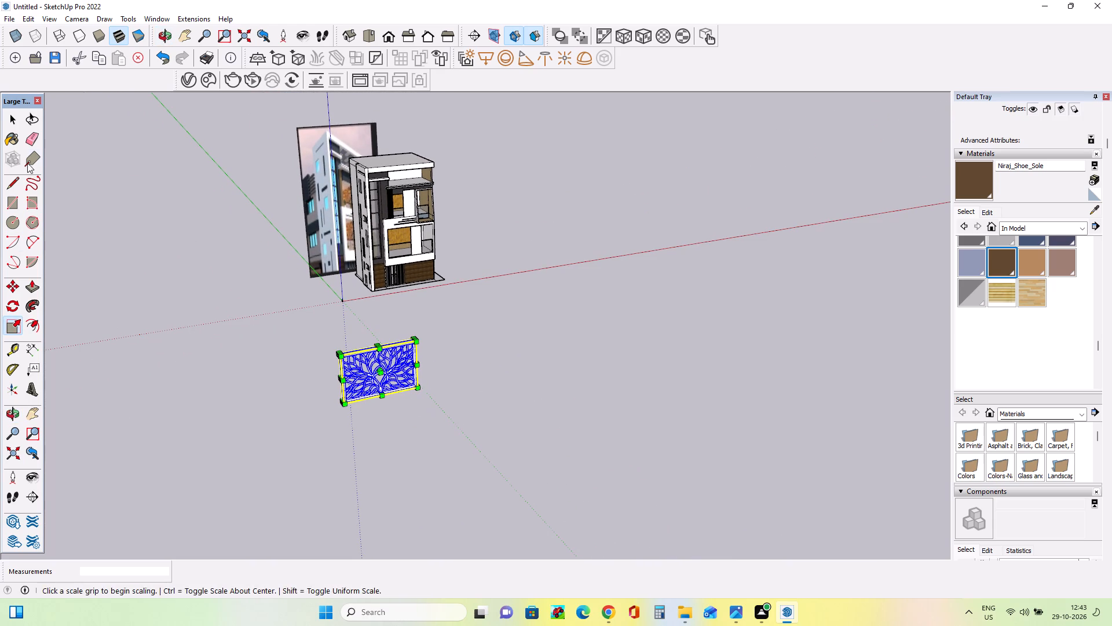
left_click(9, 303)
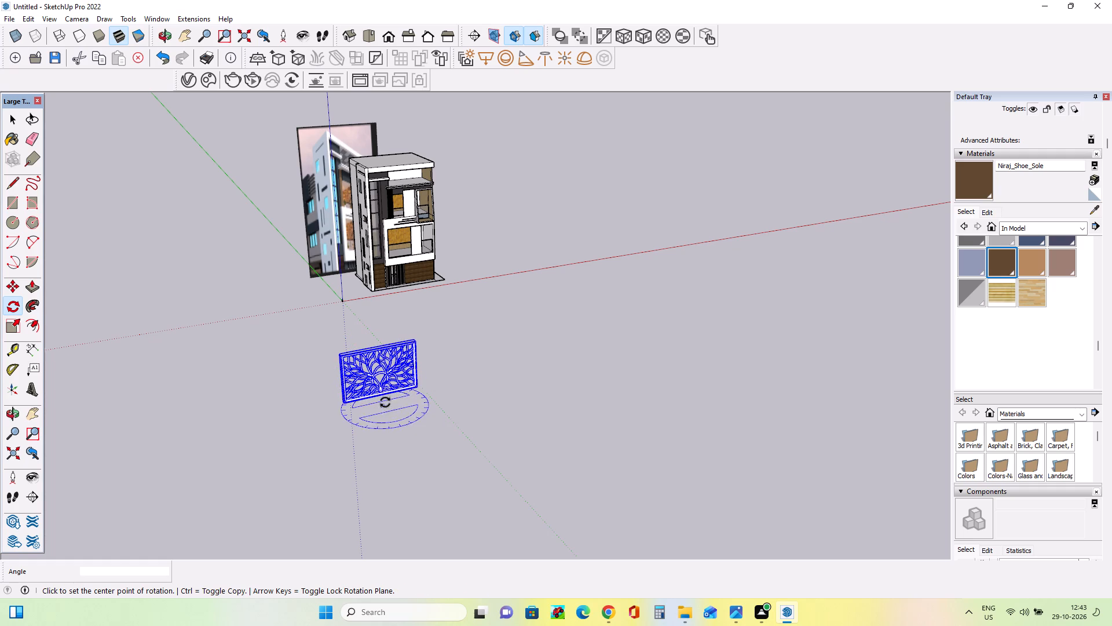
left_click(385, 392)
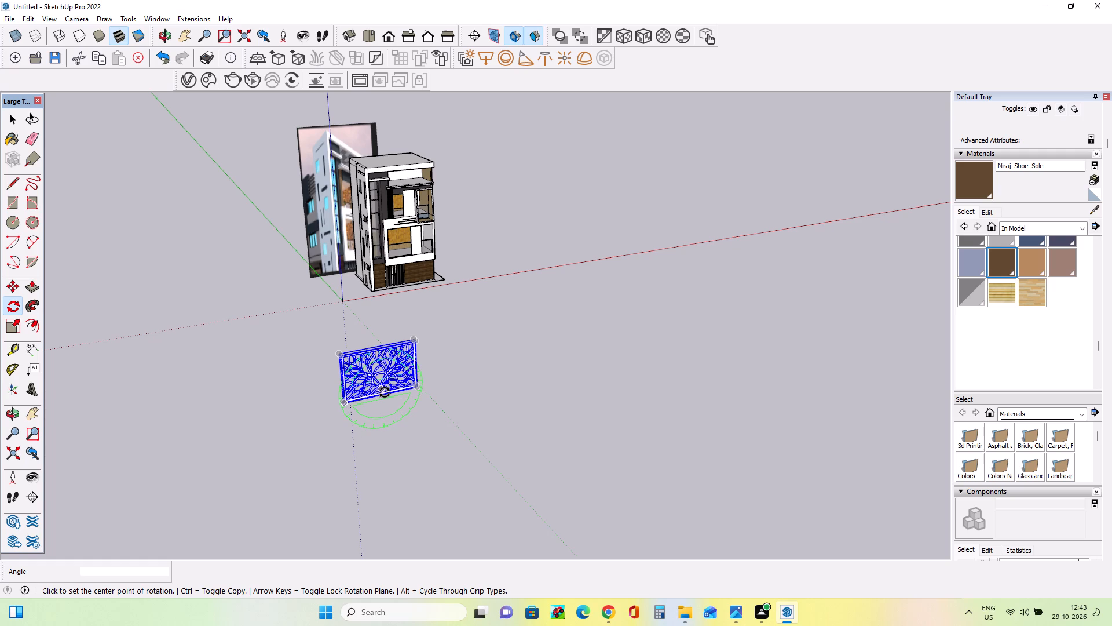
left_click(448, 378)
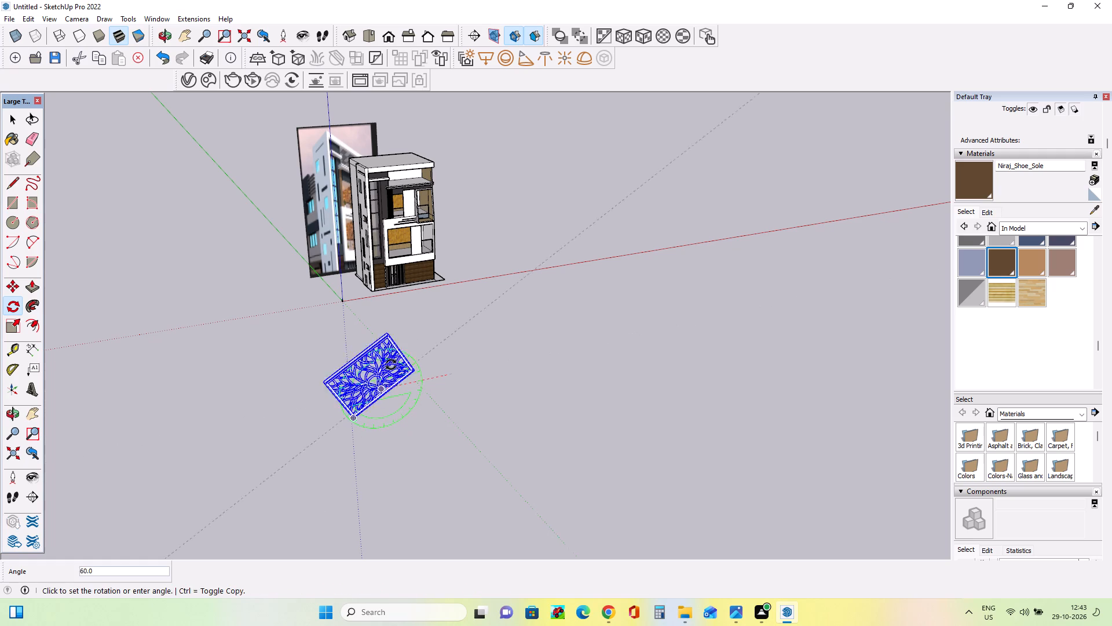
left_click(385, 362)
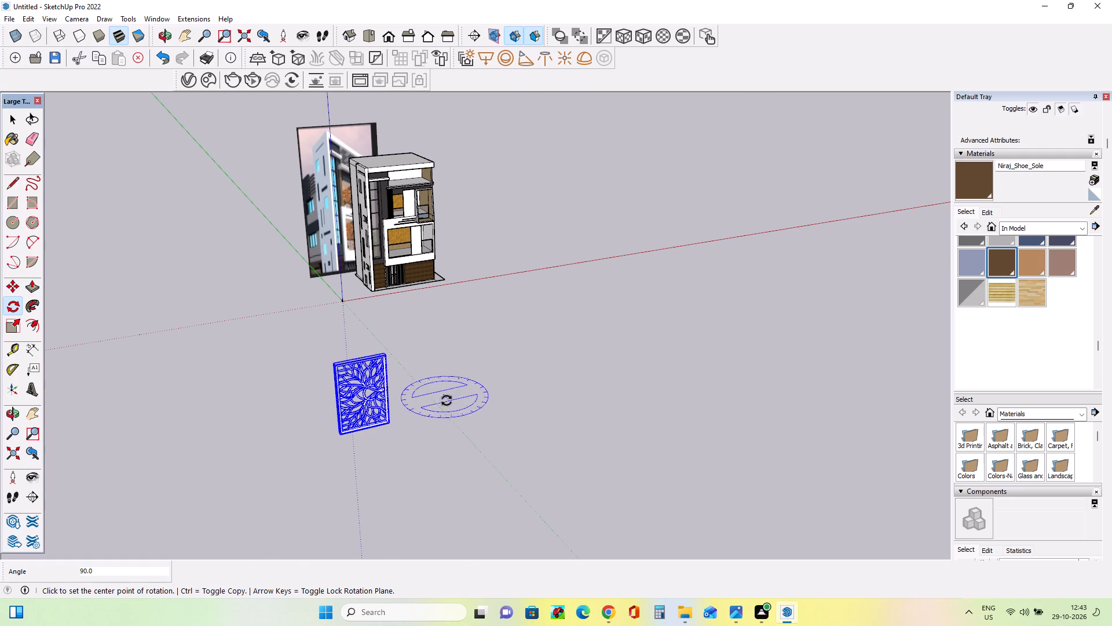
middle_click(445, 404)
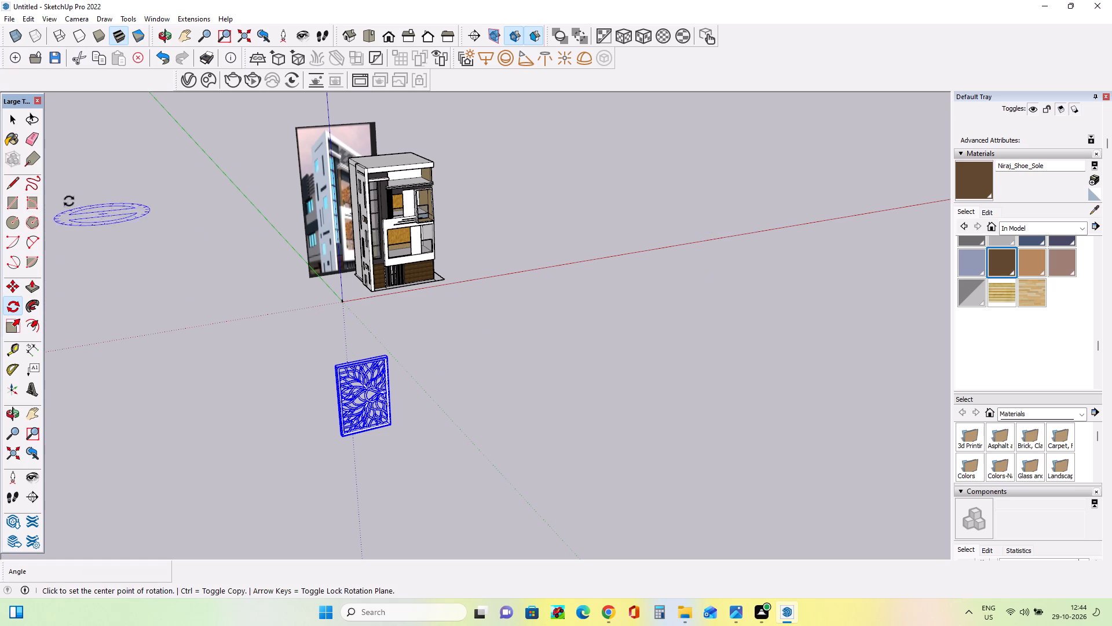
left_click(9, 117)
left_click(172, 233)
Move the grill panel about 527' by its lower corner to stand just beside the building's front facade.
middle_click_drag(398, 506, 408, 461)
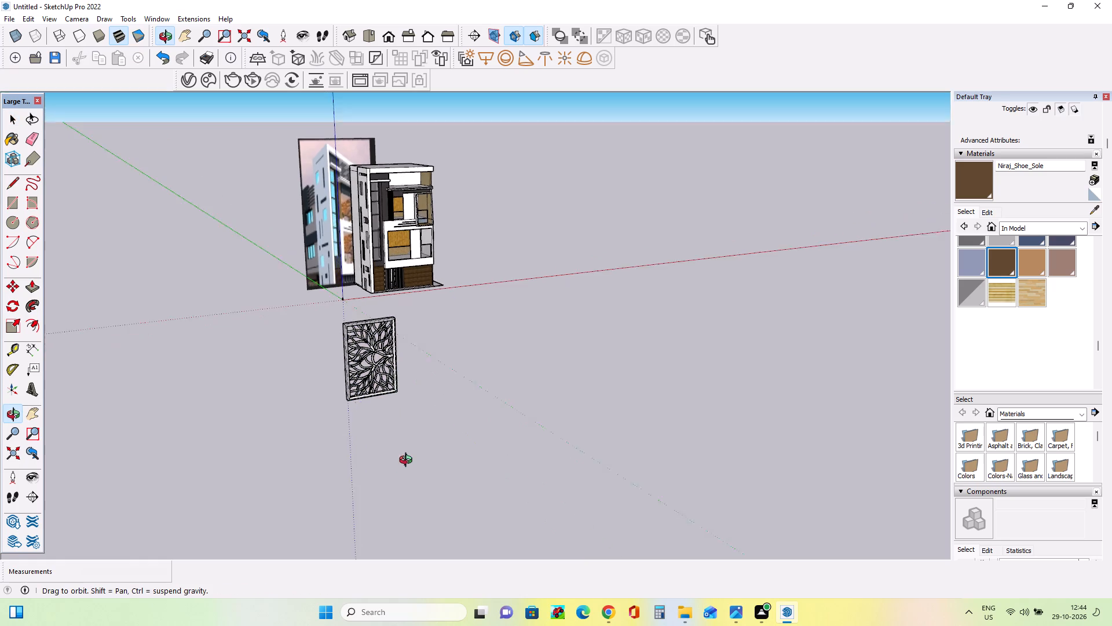
middle_click_drag(408, 461, 430, 488)
scroll(5, 341, "up", 2)
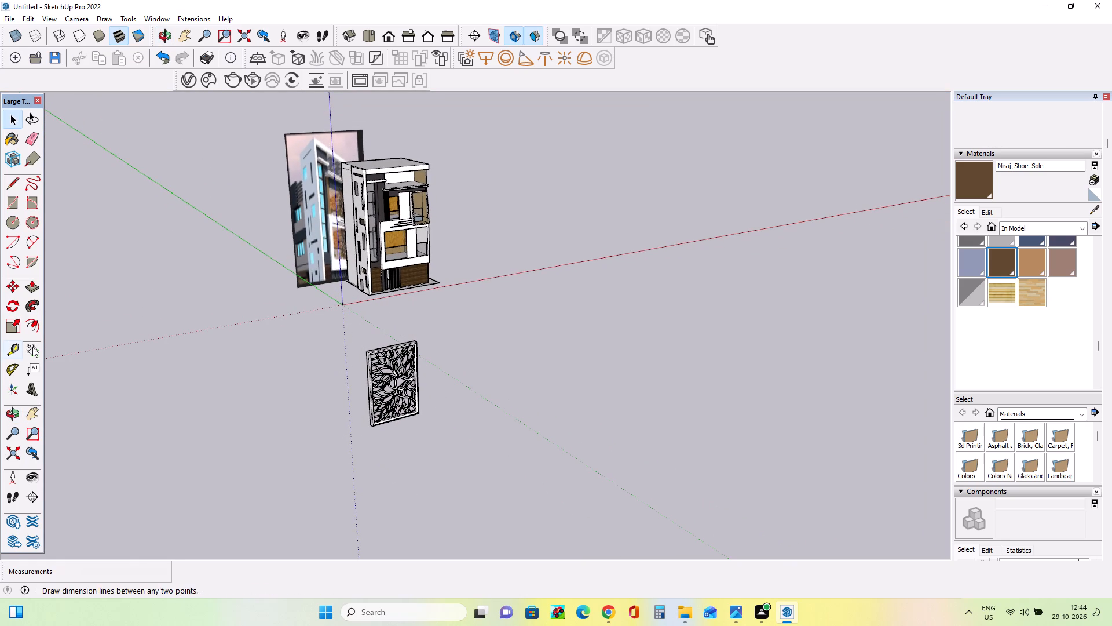
scroll(46, 349, "up", 1)
scroll(116, 411, "up", 1)
middle_click_drag(116, 411, 127, 399)
scroll(163, 398, "down", 3)
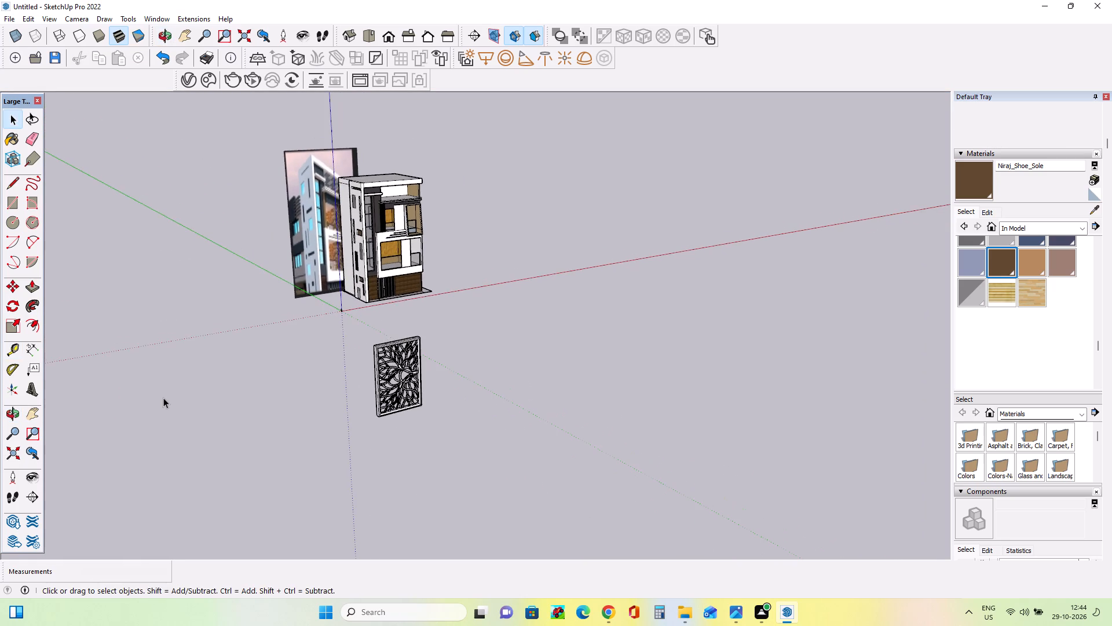
middle_click_drag(283, 434, 276, 414)
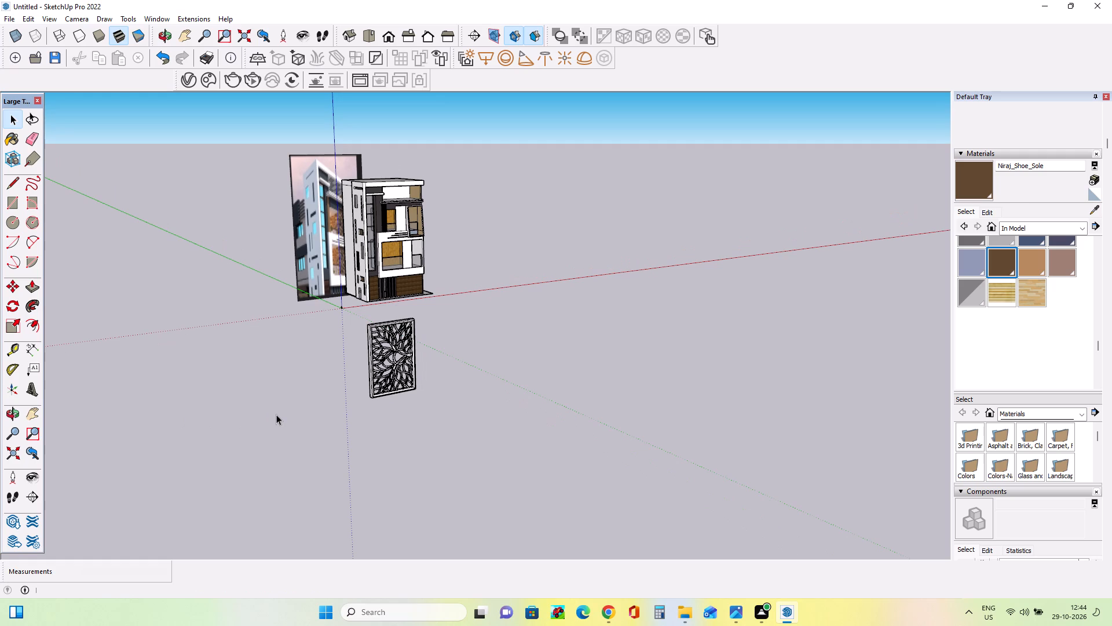
middle_click_drag(276, 421, 287, 407)
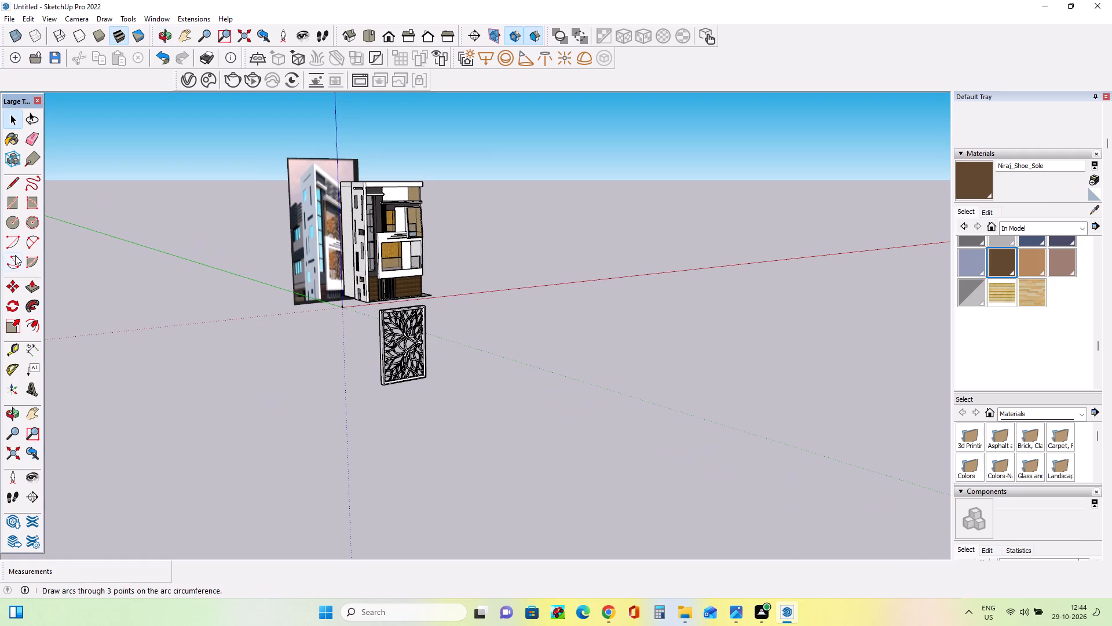
left_click(13, 290)
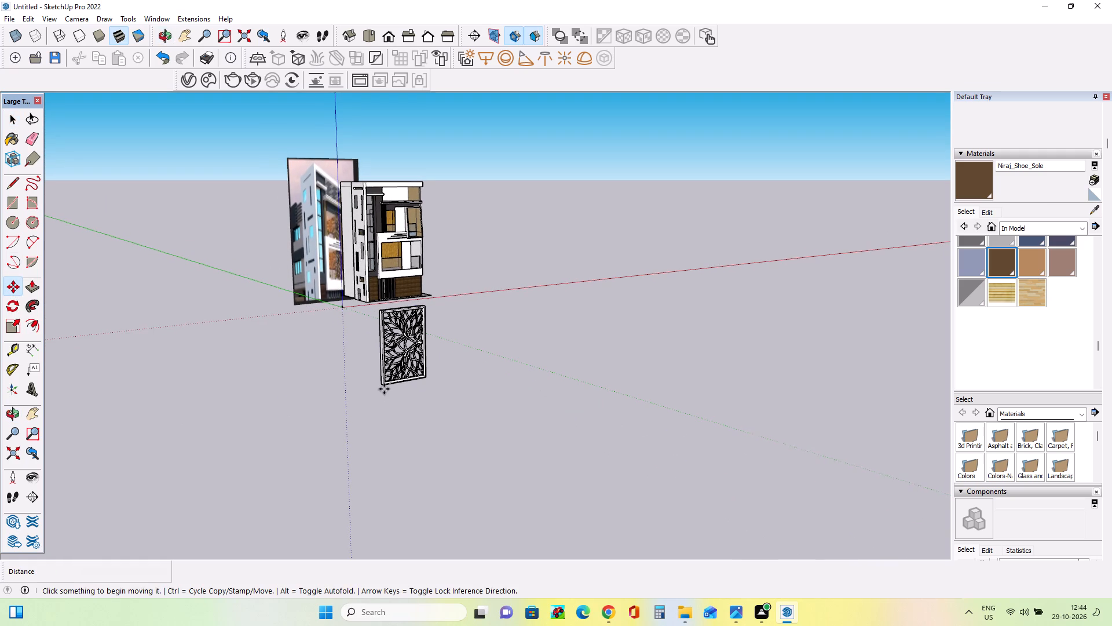
left_click(384, 388)
middle_click_drag(405, 268, 404, 404)
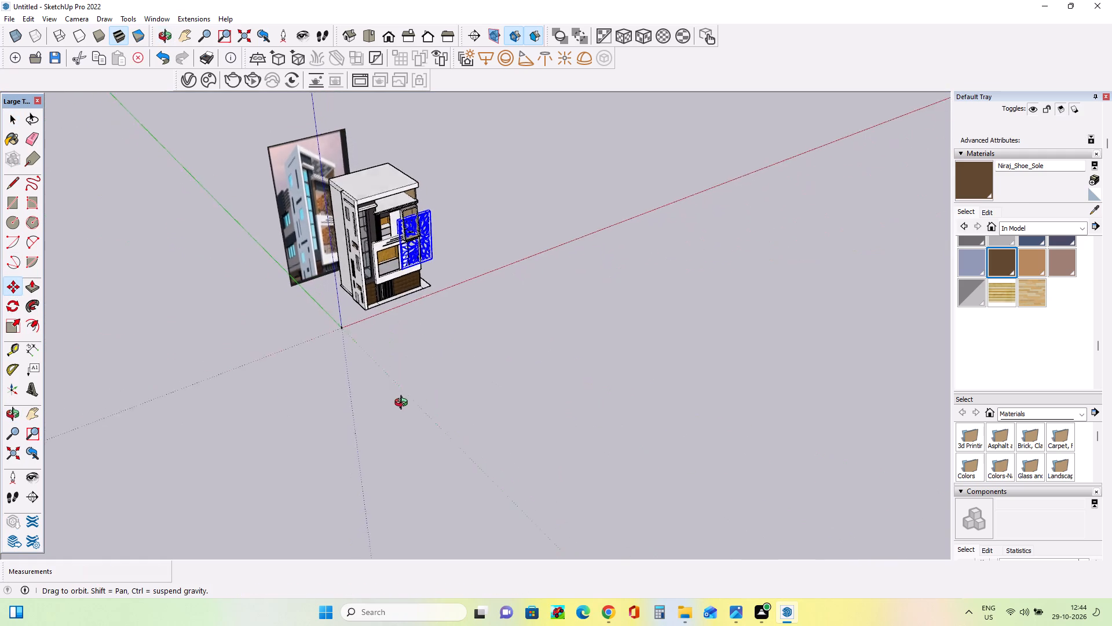
middle_click_drag(404, 404, 403, 409)
scroll(382, 274, "up", 14)
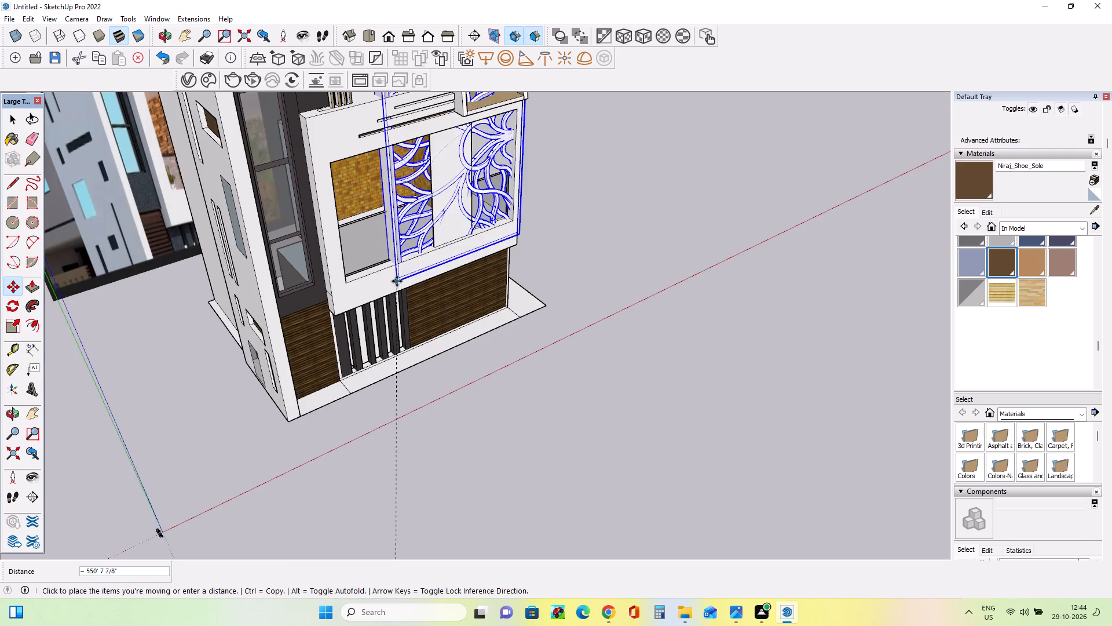
scroll(398, 285, "down", 9)
left_click(493, 367)
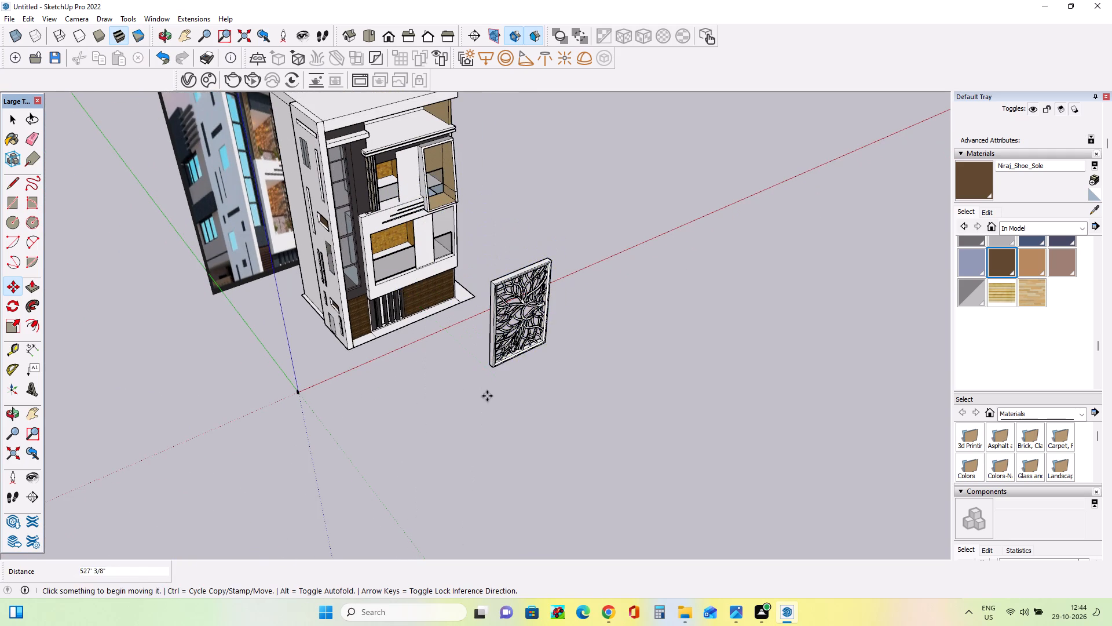
Scale the grill panel down uniformly from its upper corner by a factor of about 0.50.
middle_click_drag(481, 396, 411, 338)
middle_click_drag(400, 351, 408, 361)
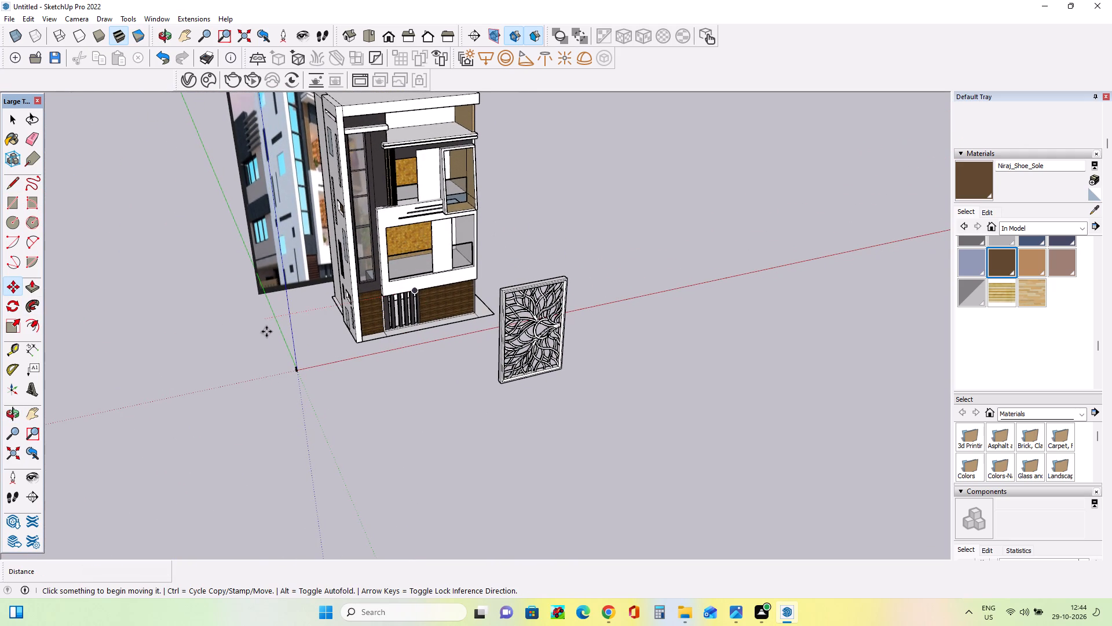
middle_click_drag(294, 295, 307, 316)
left_click(18, 326)
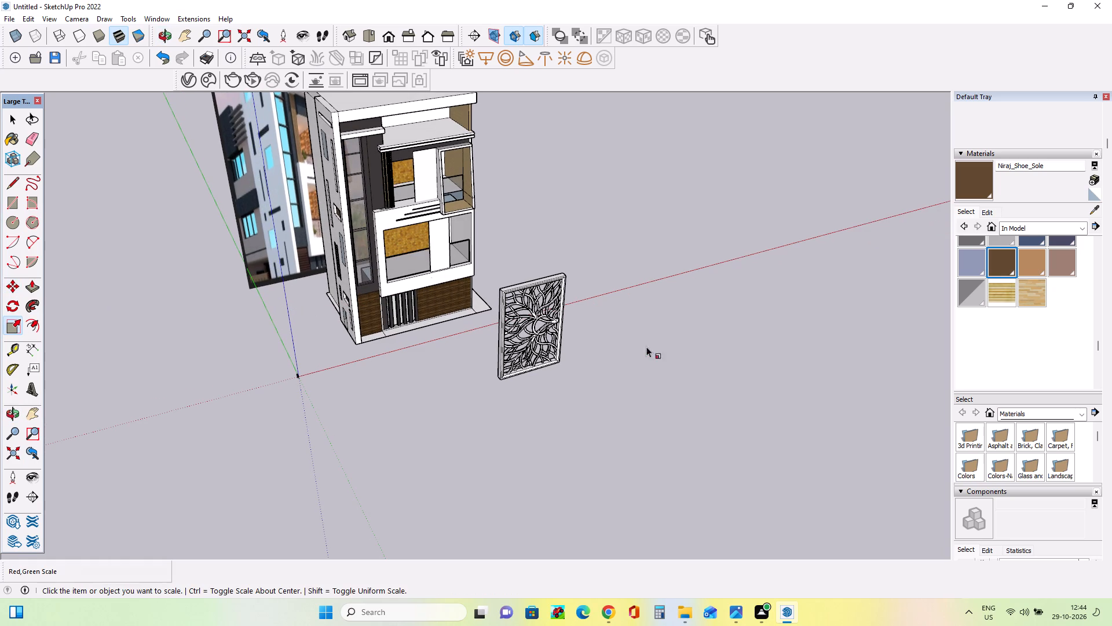
left_click(12, 327)
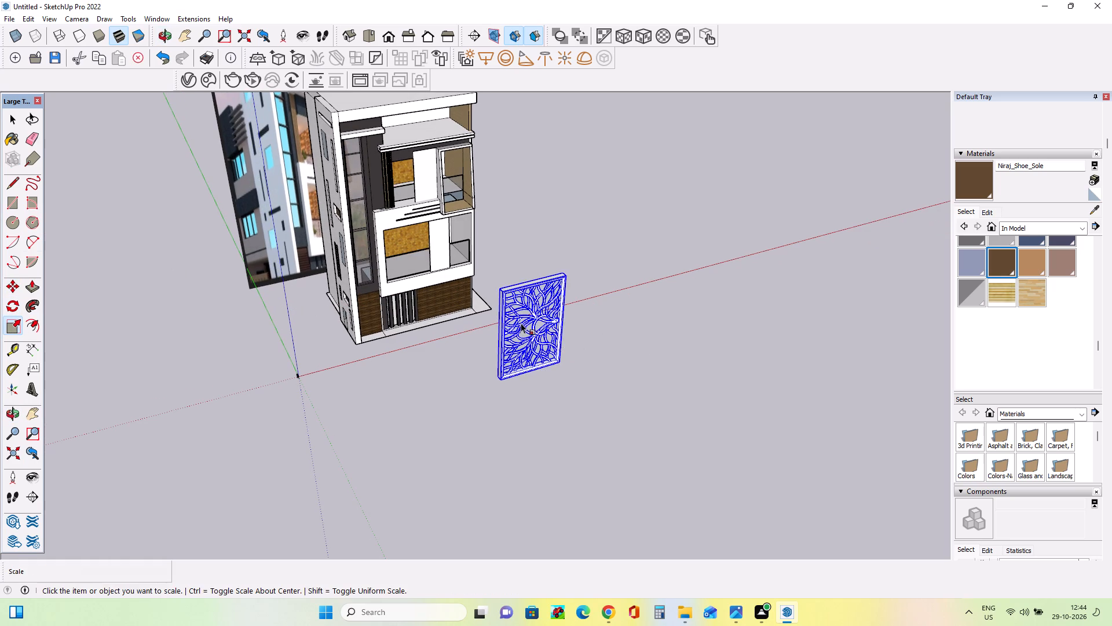
left_click(520, 322)
left_click_drag(566, 271, 507, 318)
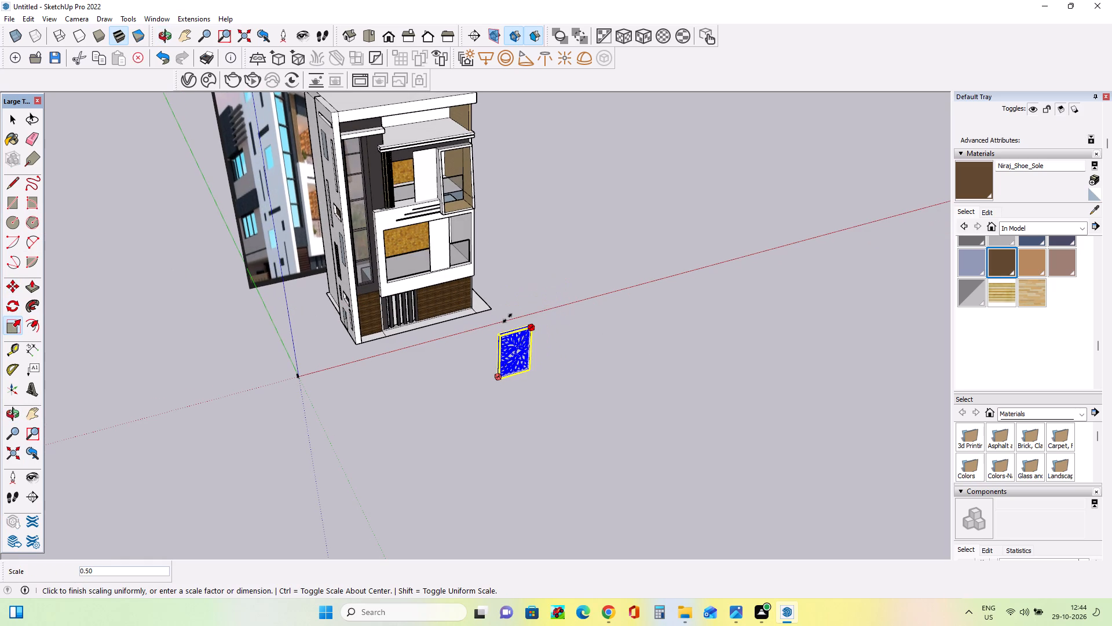
left_click_drag(507, 318, 507, 318)
Narrow the grill panel along its width only, using its side face, so it becomes a tall slim panel.
middle_click_drag(566, 355, 466, 211)
scroll(551, 362, "up", 2)
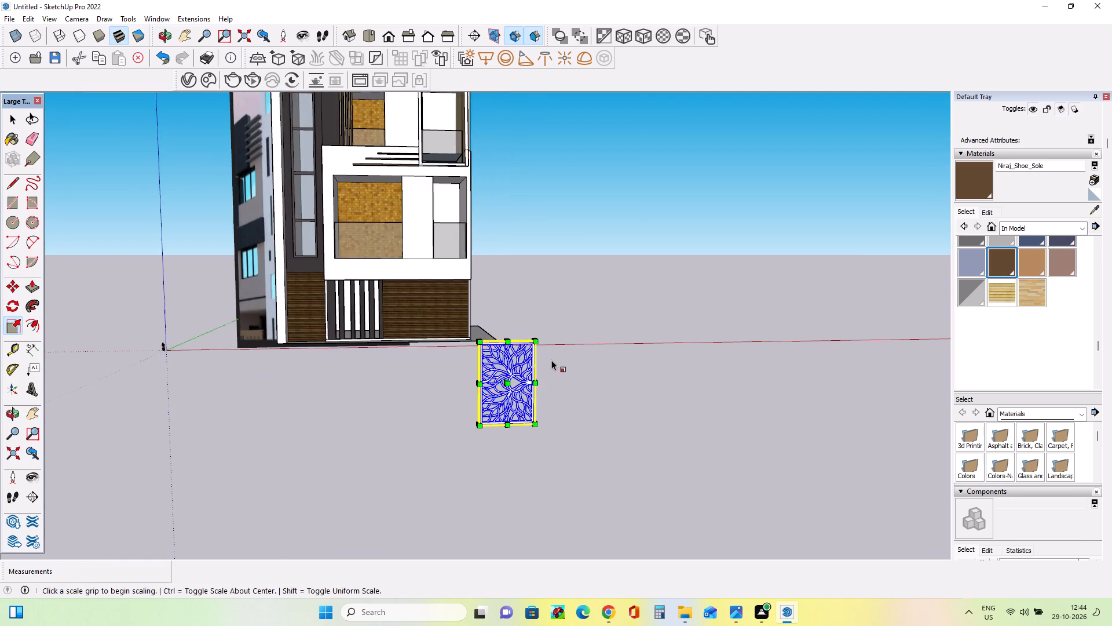
scroll(551, 360, "up", 5)
middle_click_drag(565, 377, 409, 381)
scroll(471, 396, "up", 8)
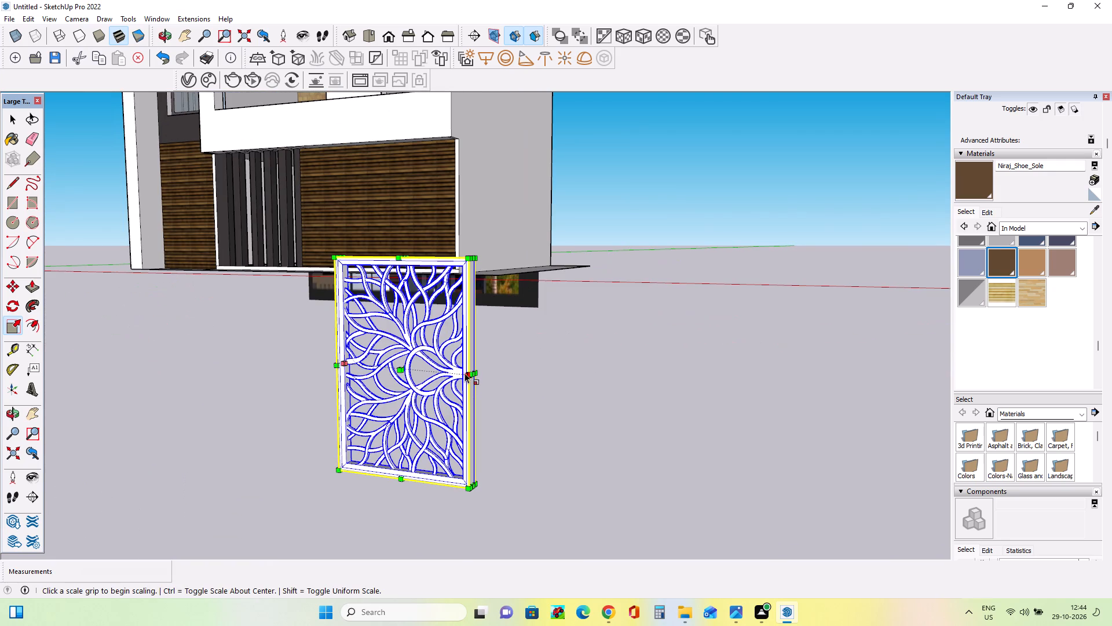
left_click_drag(464, 371, 455, 354)
Reduce the grill panel's depth by scaling its front face toward the back.
middle_click_drag(392, 410, 449, 413)
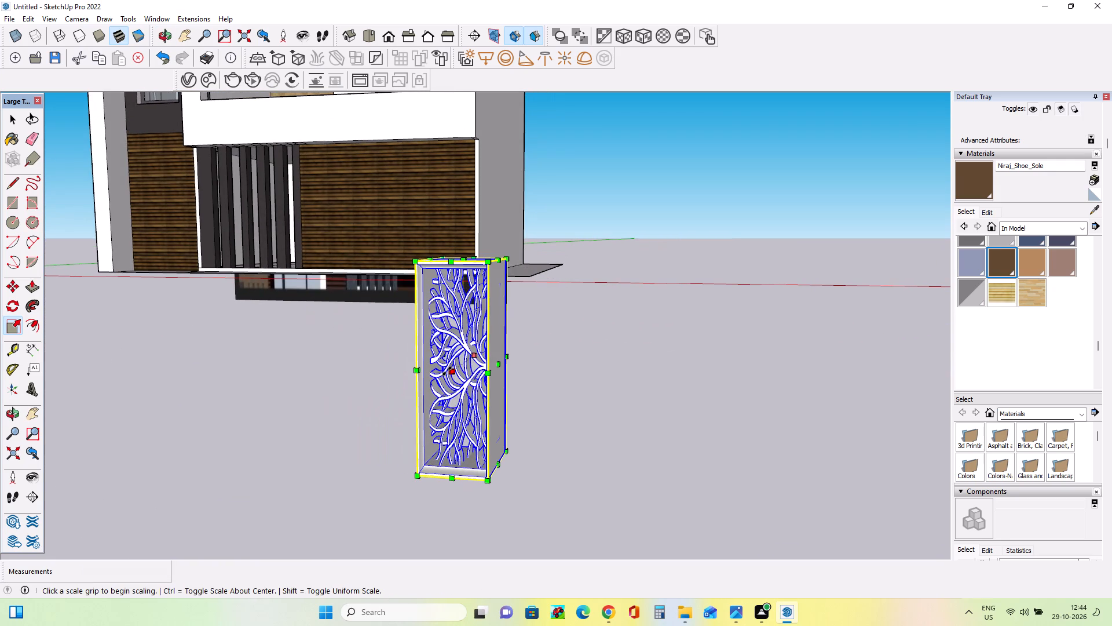
left_click_drag(447, 371, 476, 347)
Examine the balcony screen in the reference image and compare its position and proportions with the model's facade and the grill panel.
middle_click_drag(487, 390, 515, 406)
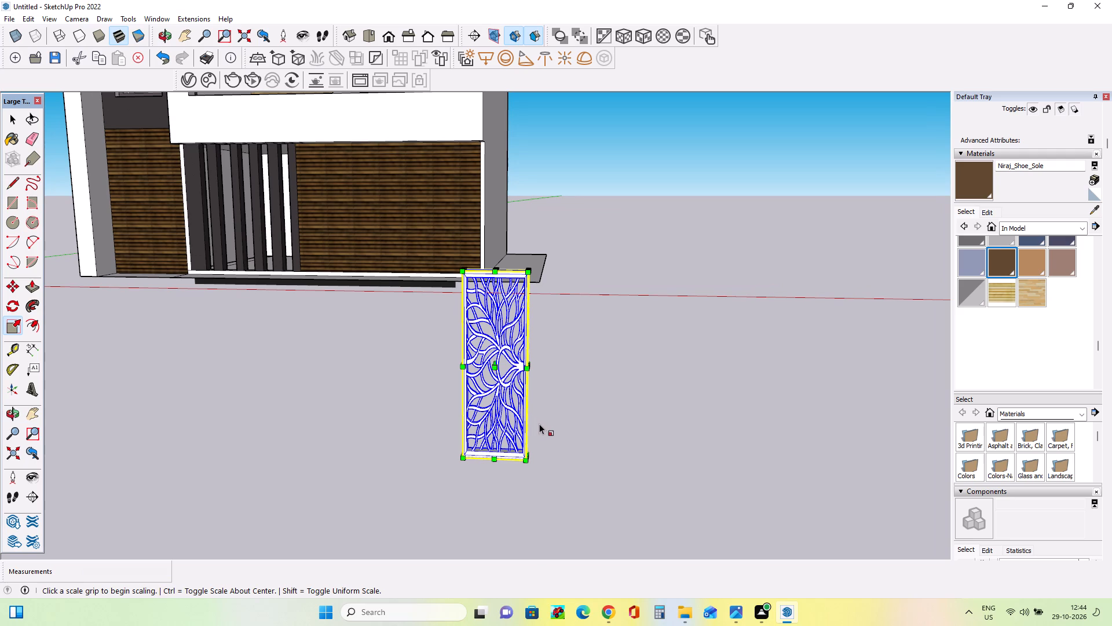
middle_click_drag(488, 400, 526, 419)
scroll(528, 407, "down", 7)
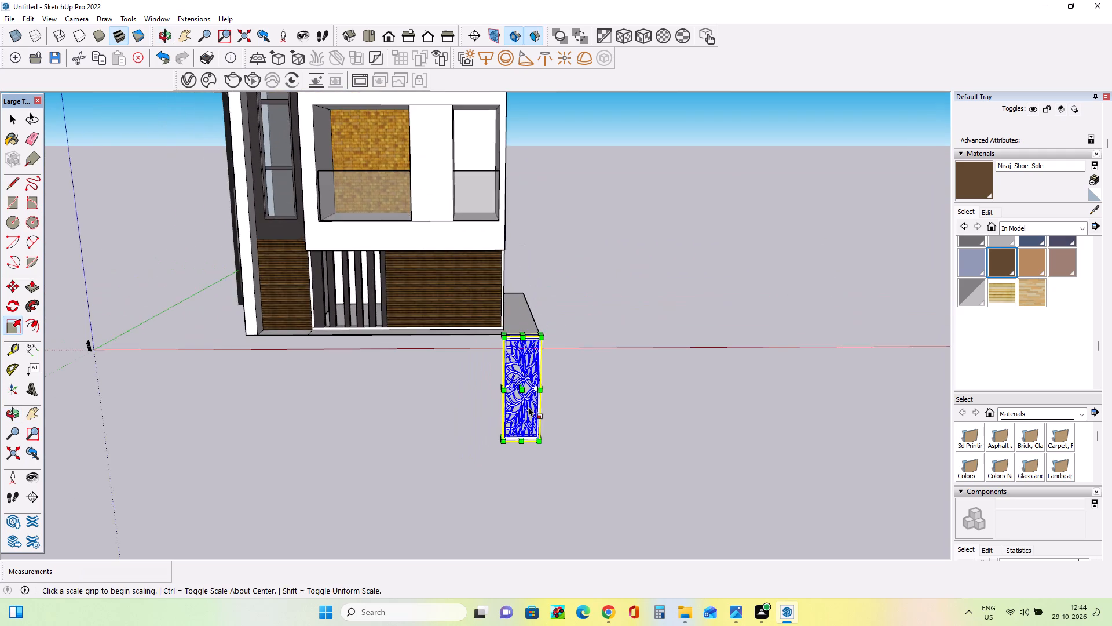
scroll(529, 403, "down", 1)
middle_click_drag(529, 403, 608, 489)
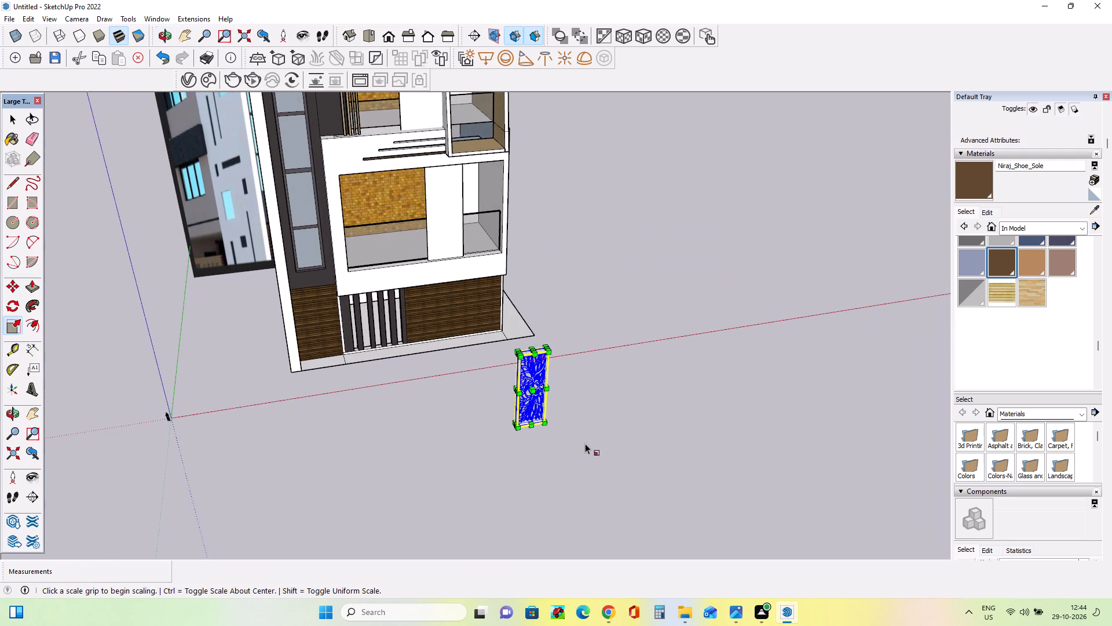
scroll(500, 378, "up", 2)
scroll(500, 378, "down", 3)
middle_click(513, 378)
scroll(514, 375, "down", 6)
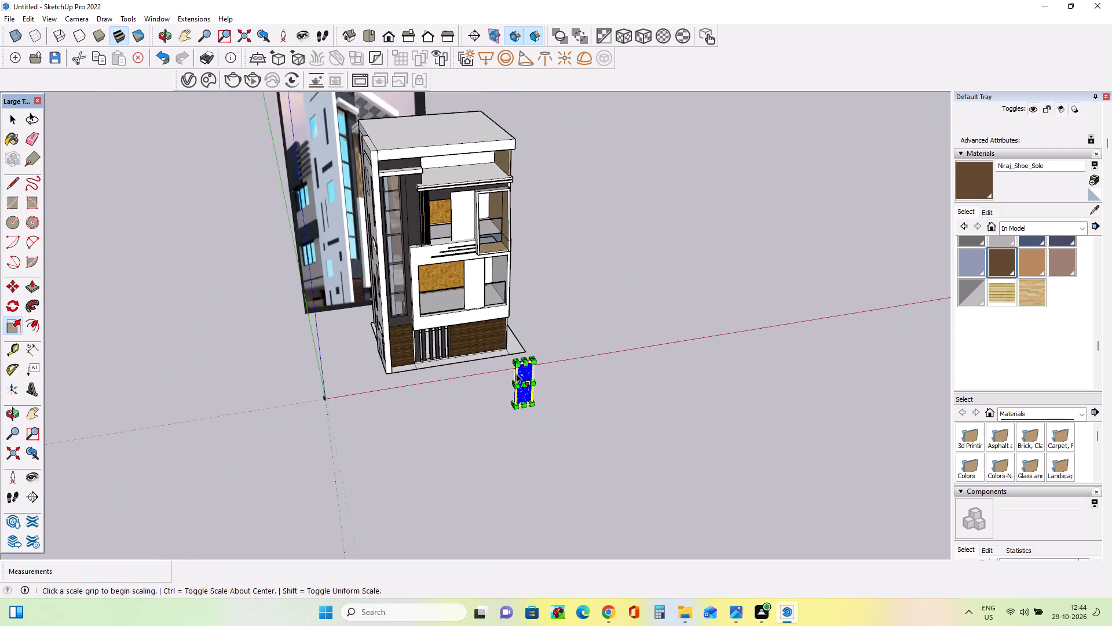
scroll(516, 373, "down", 1)
middle_click_drag(565, 374, 664, 331)
scroll(349, 261, "up", 14)
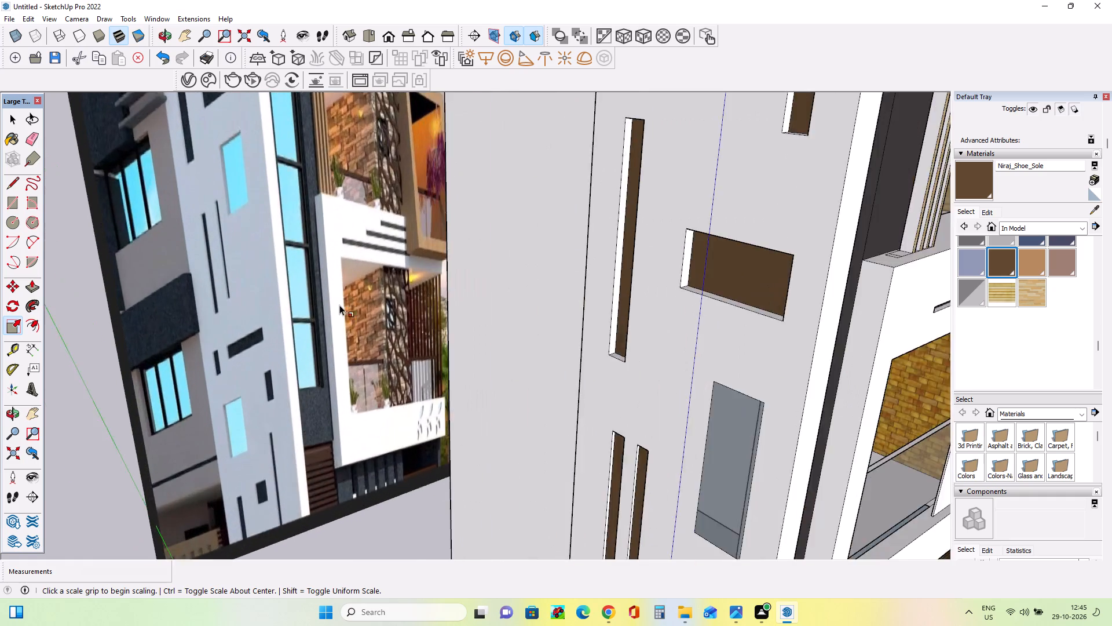
scroll(339, 305, "up", 3)
scroll(281, 300, "down", 10)
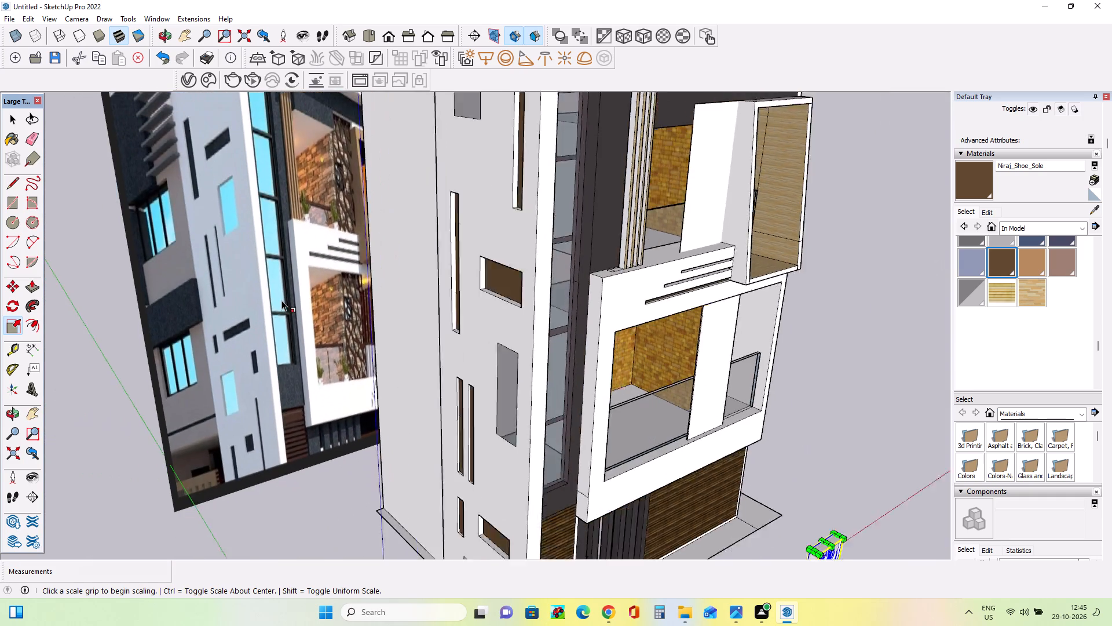
scroll(281, 300, "down", 6)
middle_click_drag(513, 387, 474, 372)
scroll(524, 452, "up", 9)
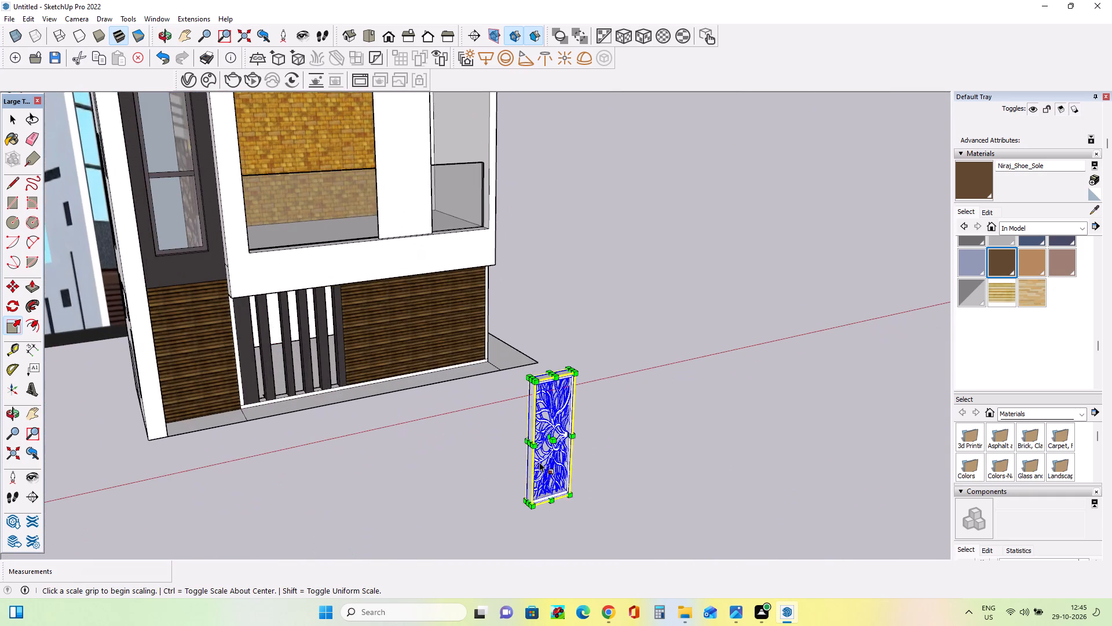
middle_click_drag(537, 457, 526, 447)
scroll(532, 424, "down", 4)
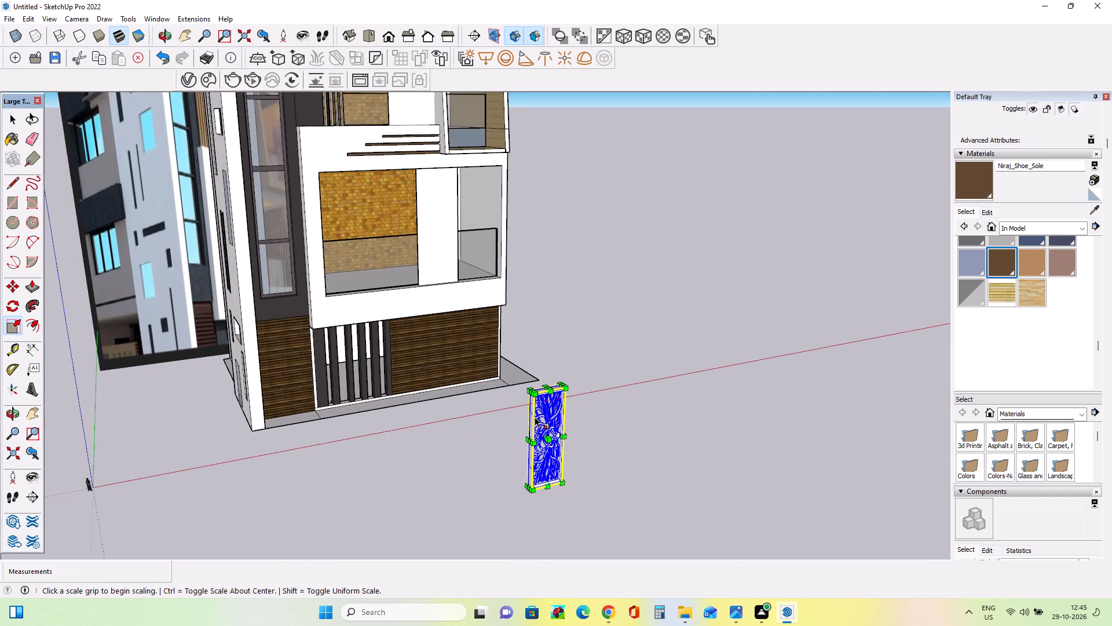
middle_click_drag(535, 417, 542, 429)
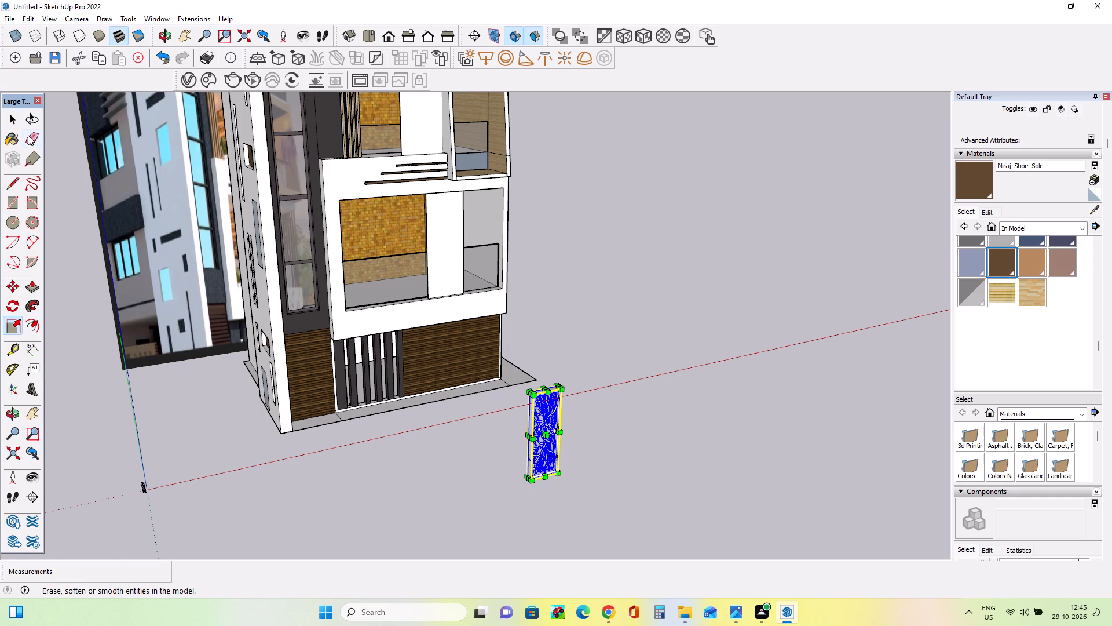
Erase the vertical edges of the plain white wall panel standing in the first-floor balcony opening to remove its faces.
left_click(30, 137)
middle_click_drag(495, 307, 546, 382)
scroll(430, 269, "up", 8)
middle_click_drag(416, 278, 485, 327)
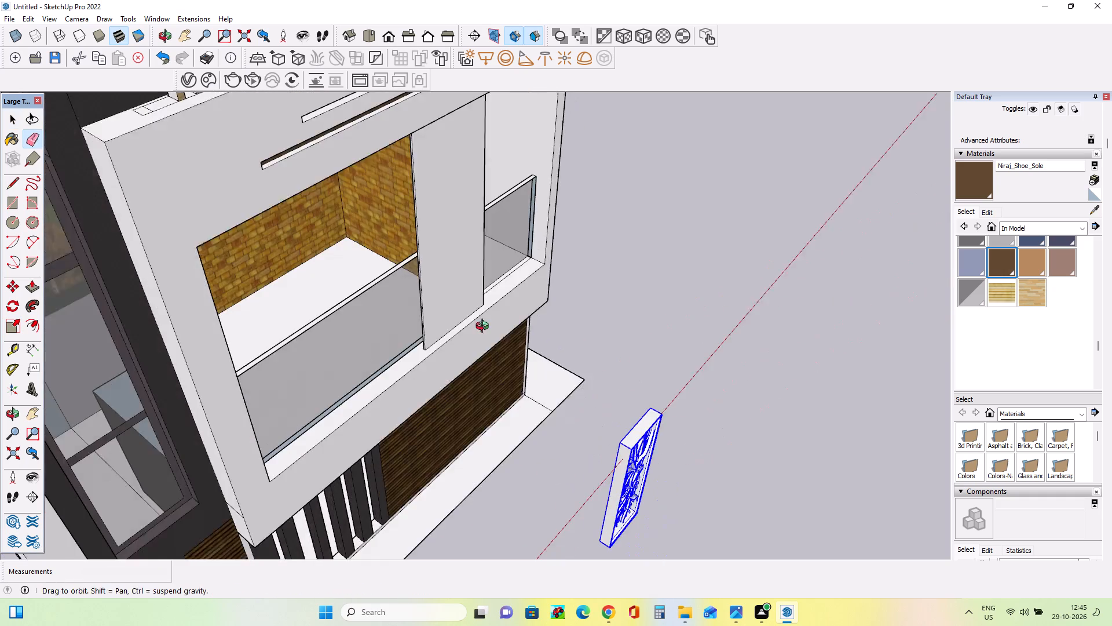
middle_click_drag(485, 327, 492, 331)
scroll(408, 269, "up", 7)
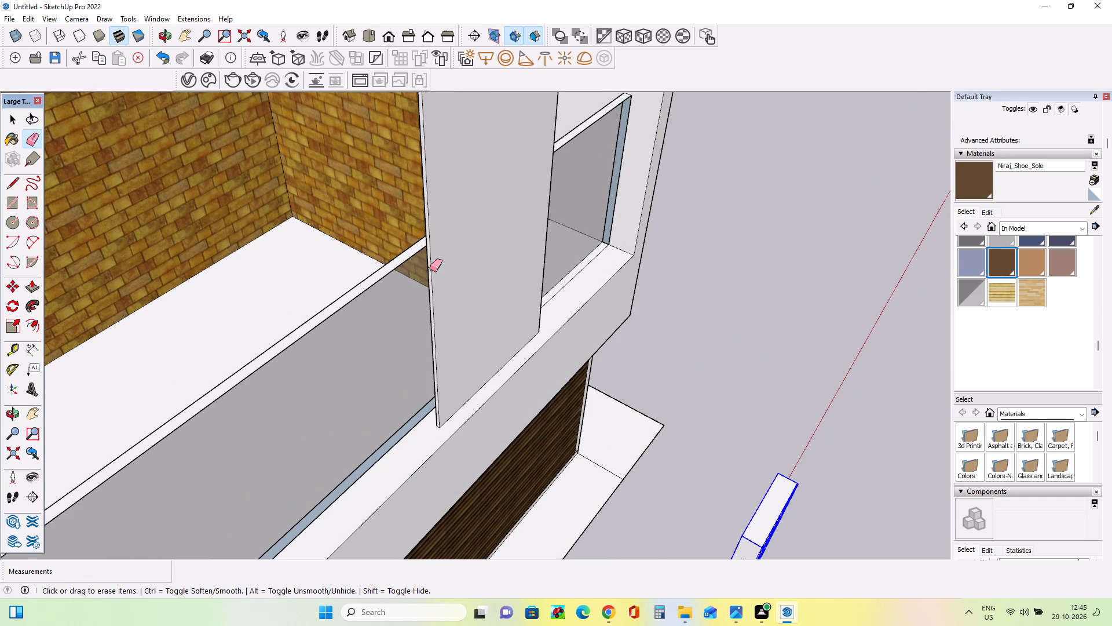
left_click(430, 269)
left_click(427, 275)
middle_click_drag(451, 310, 417, 301)
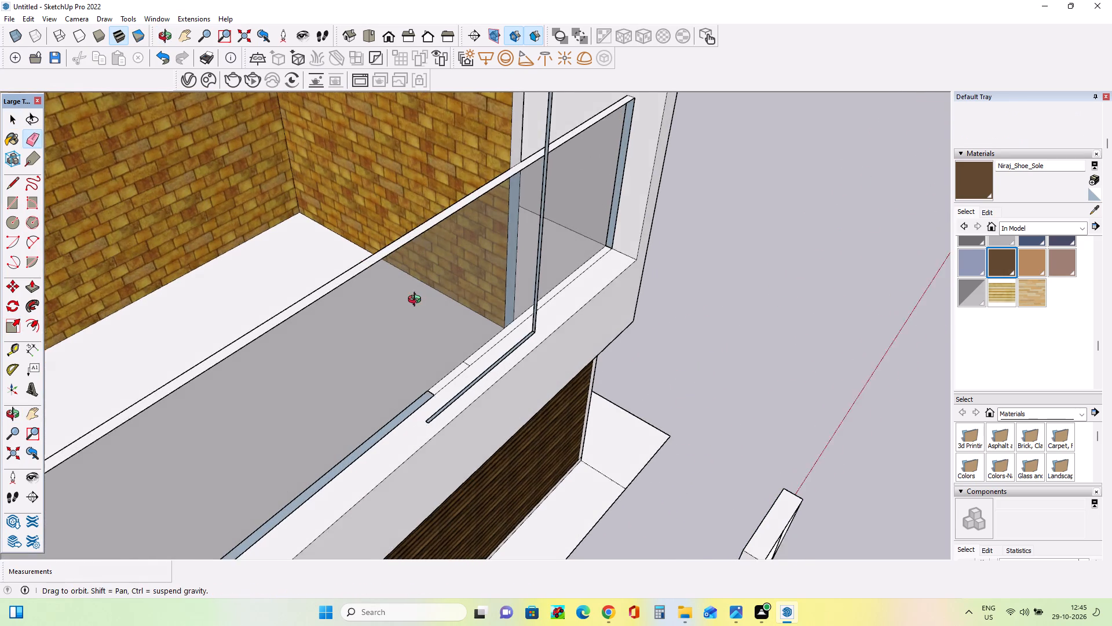
middle_click_drag(417, 301, 393, 303)
scroll(518, 323, "up", 3)
left_click(523, 327)
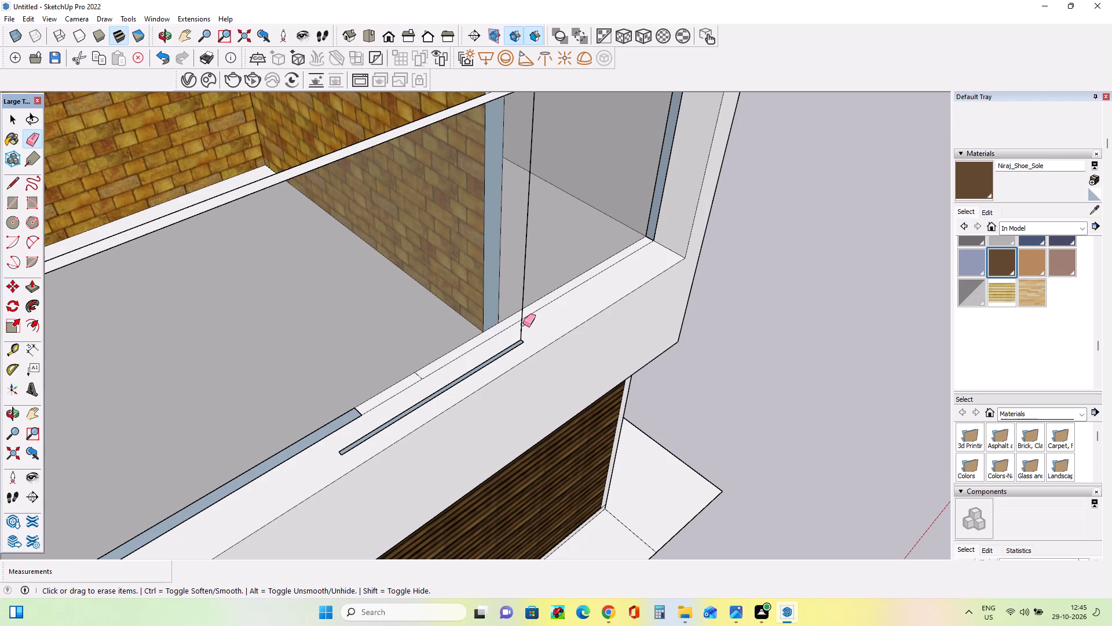
left_click(521, 321)
Erase the removed wall panel's leftover base outline and stray edge from the top of the balcony sill.
middle_click_drag(518, 352, 456, 375)
scroll(463, 373, "up", 5)
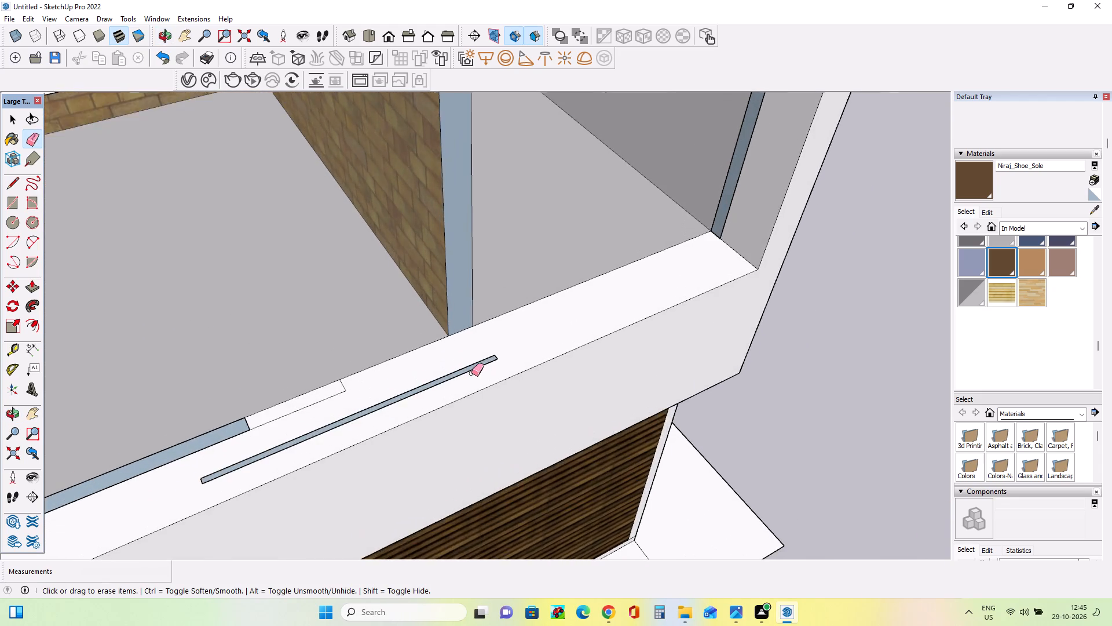
scroll(471, 373, "up", 2)
left_click(475, 367)
left_click(477, 361)
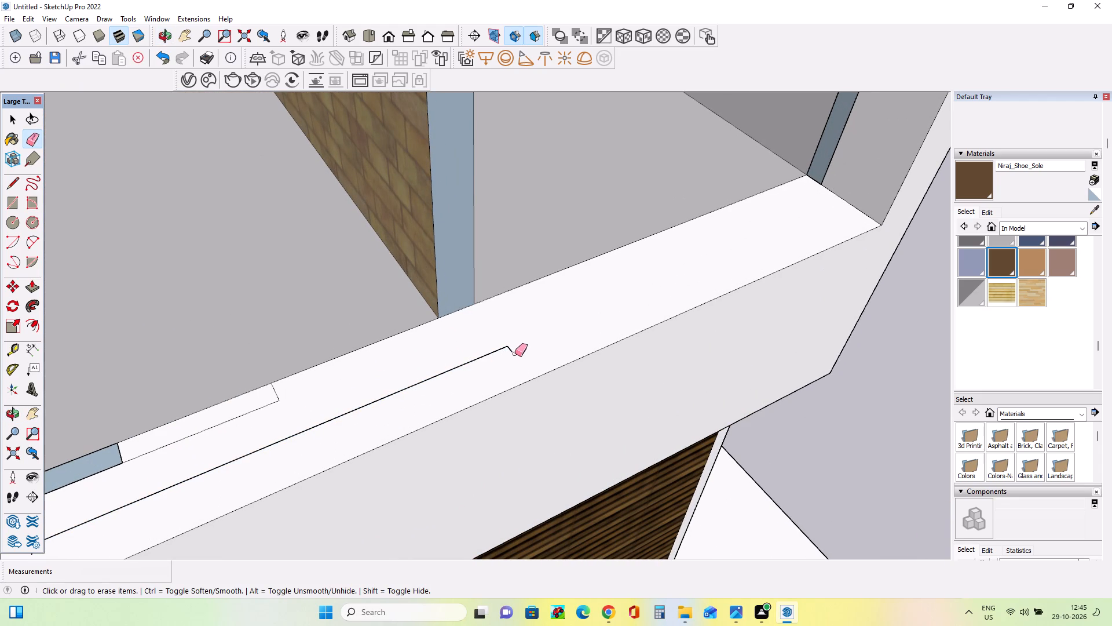
left_click(511, 350)
left_click(502, 347)
scroll(554, 332, "down", 4)
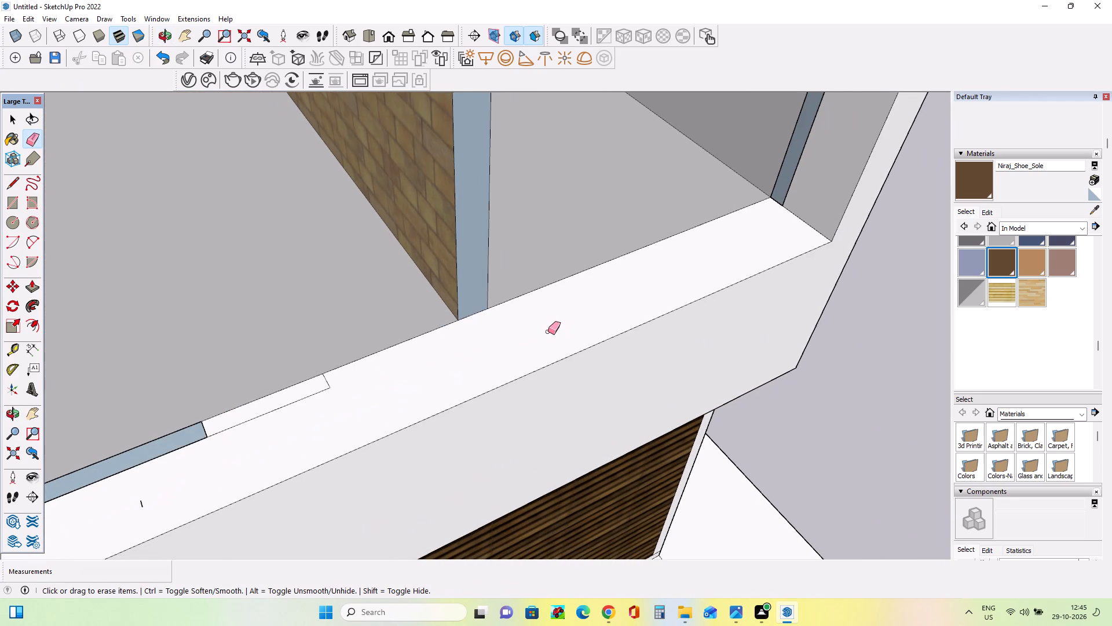
scroll(548, 332, "down", 3)
scroll(306, 426, "up", 8)
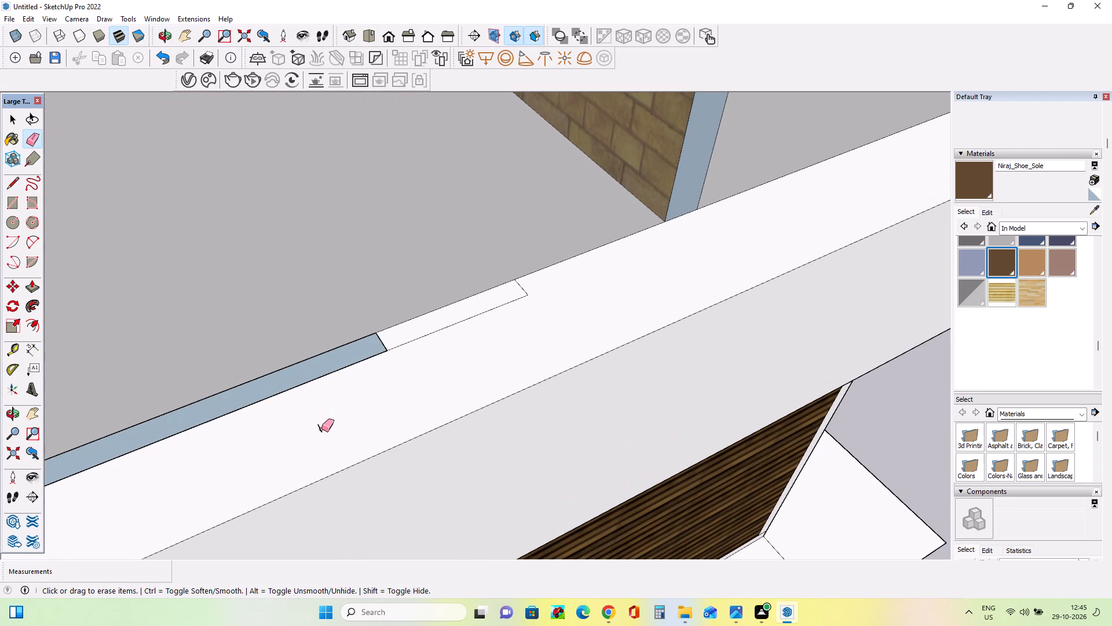
left_click(321, 429)
scroll(331, 410, "down", 8)
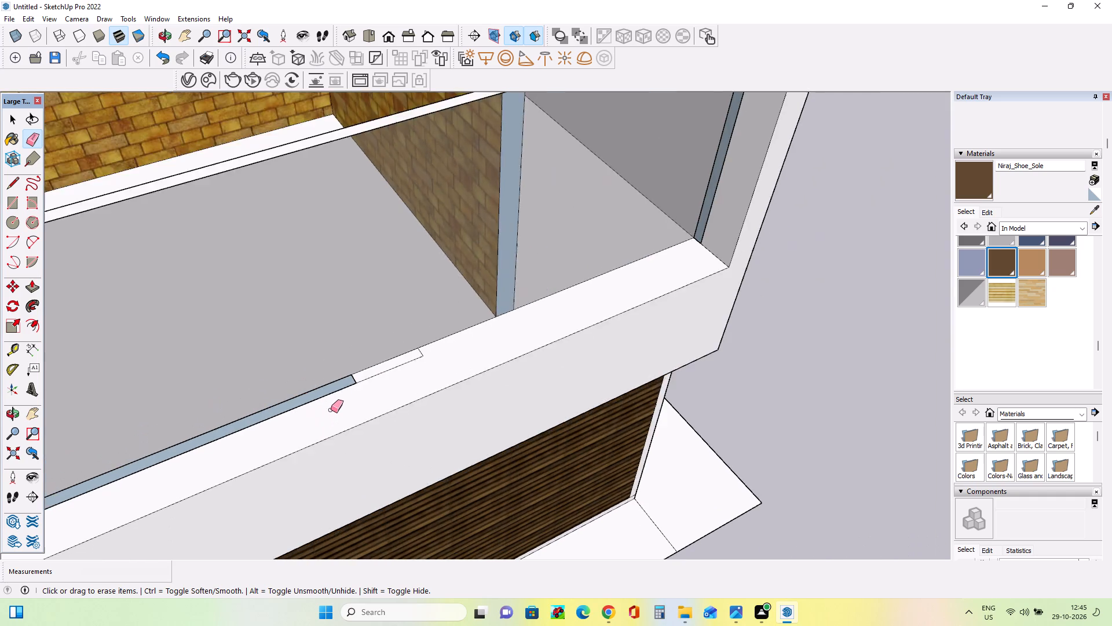
scroll(331, 410, "down", 14)
Thin the grill panel by scaling its depth along the green axis to about 0.21.
middle_click_drag(456, 377, 442, 224)
scroll(442, 224, "down", 2)
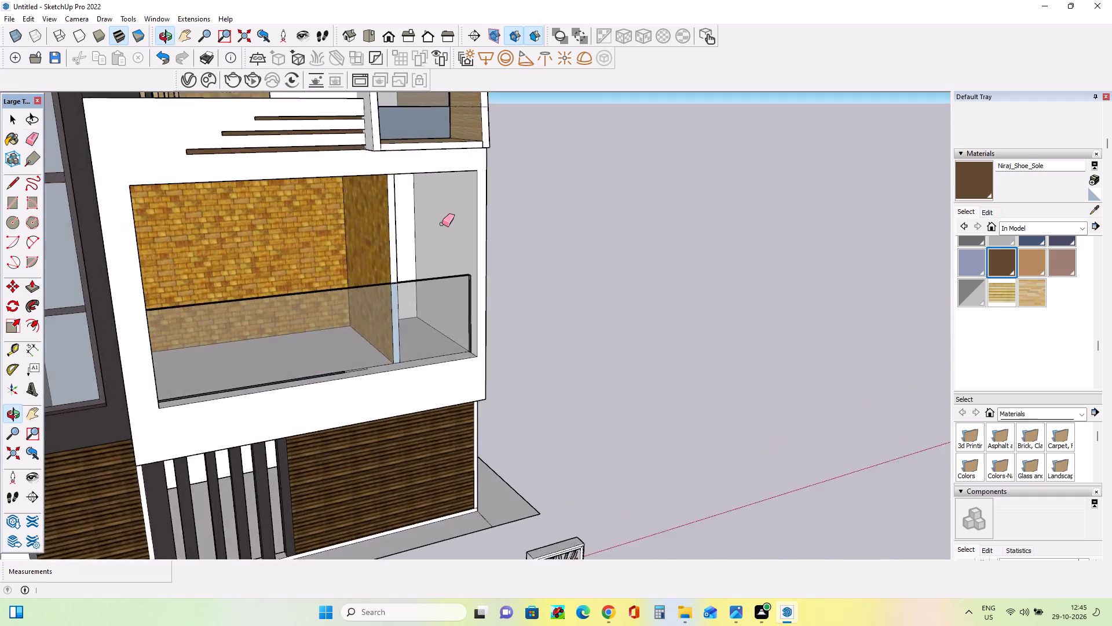
scroll(442, 224, "down", 6)
middle_click_drag(535, 478, 533, 507)
scroll(498, 419, "up", 14)
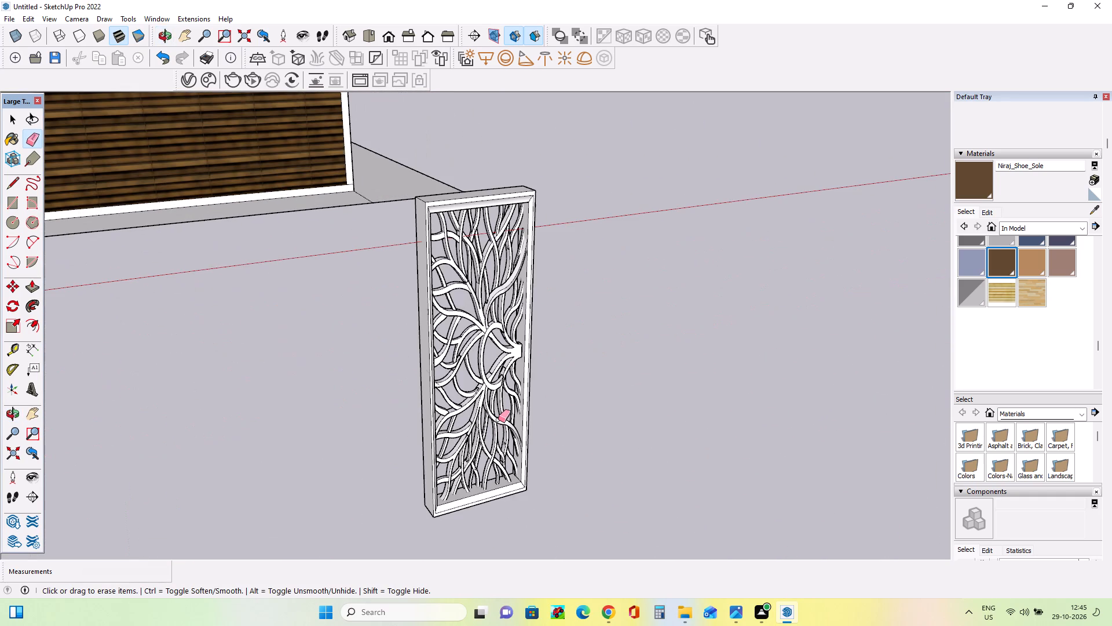
left_click(6, 323)
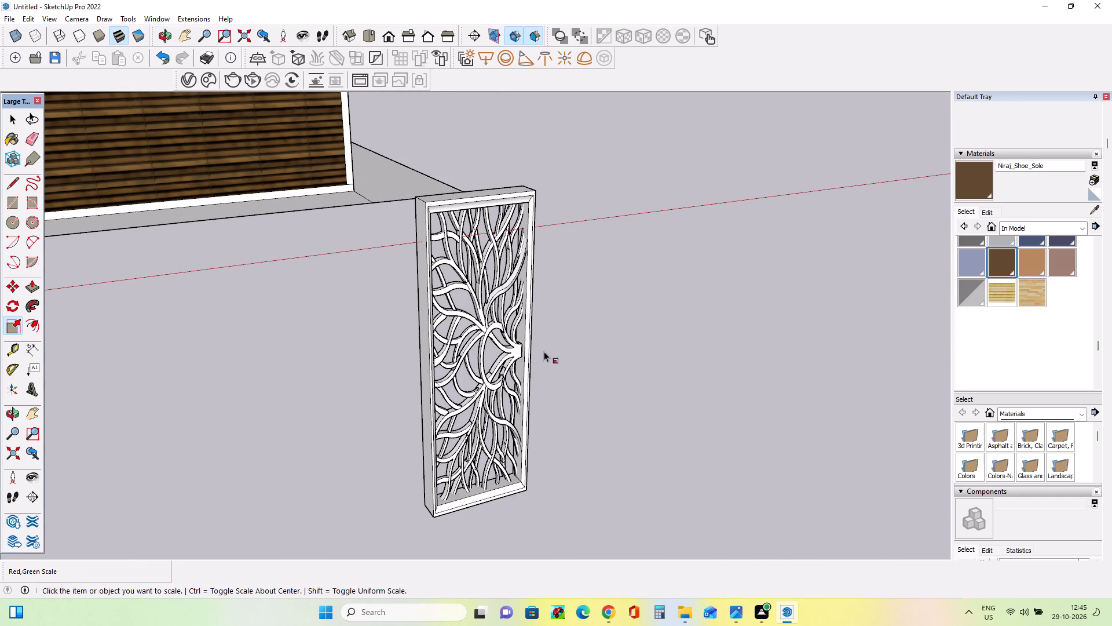
left_click(474, 358)
left_click_drag(484, 368, 473, 360)
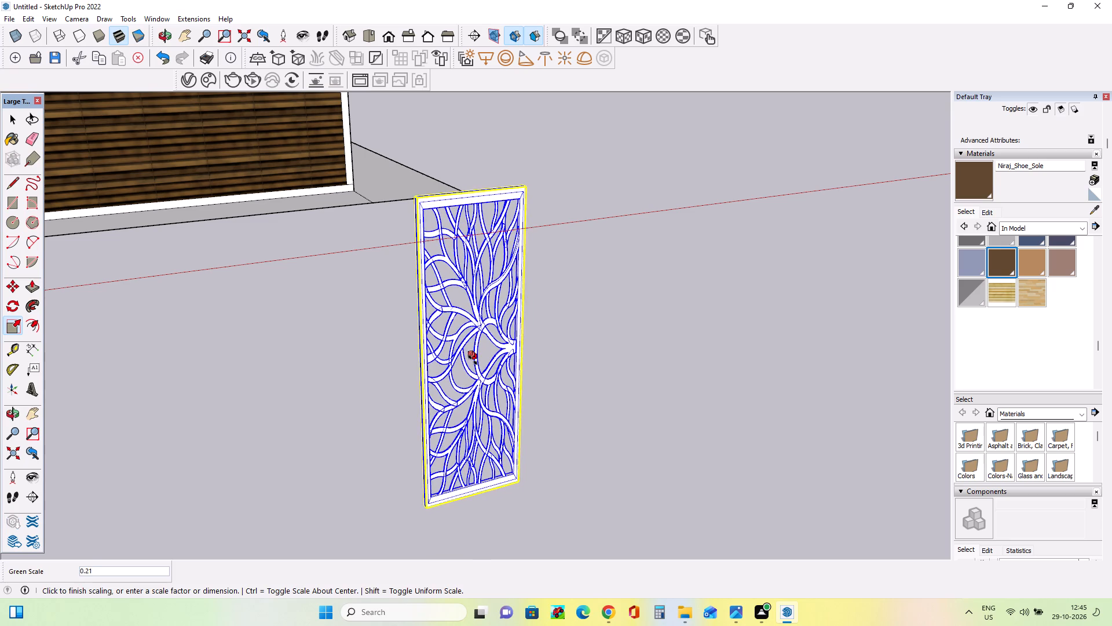
left_click_drag(473, 360, 473, 359)
scroll(573, 358, "down", 13)
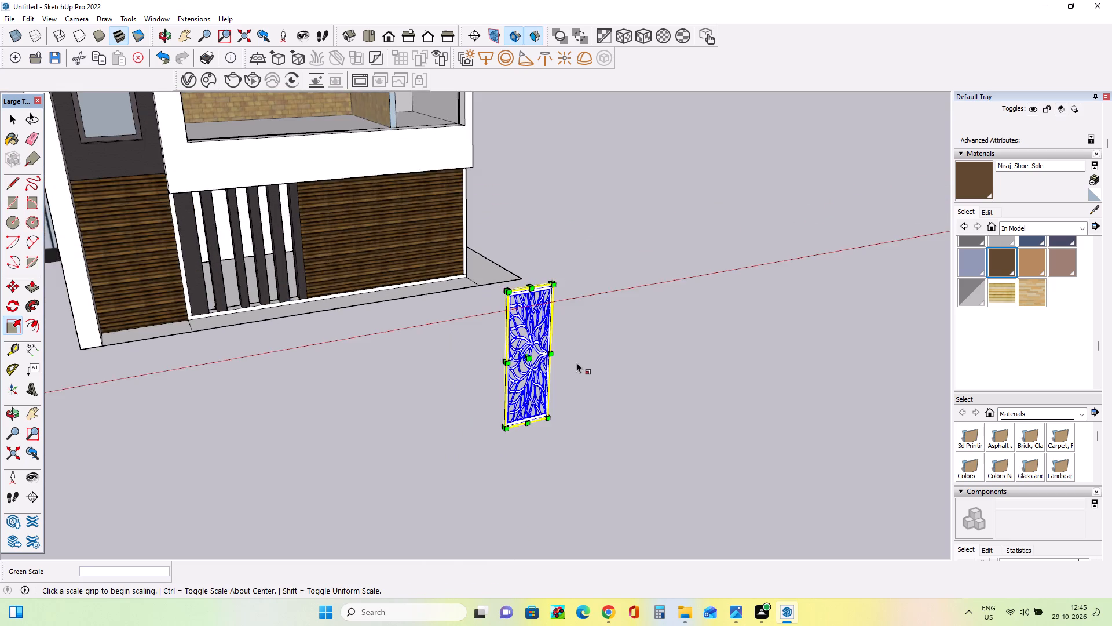
scroll(580, 358, "down", 6)
Move the grill panel by its lower corner about 132' onto the first-floor balcony sill, where the erased wall panel stood.
left_click(17, 282)
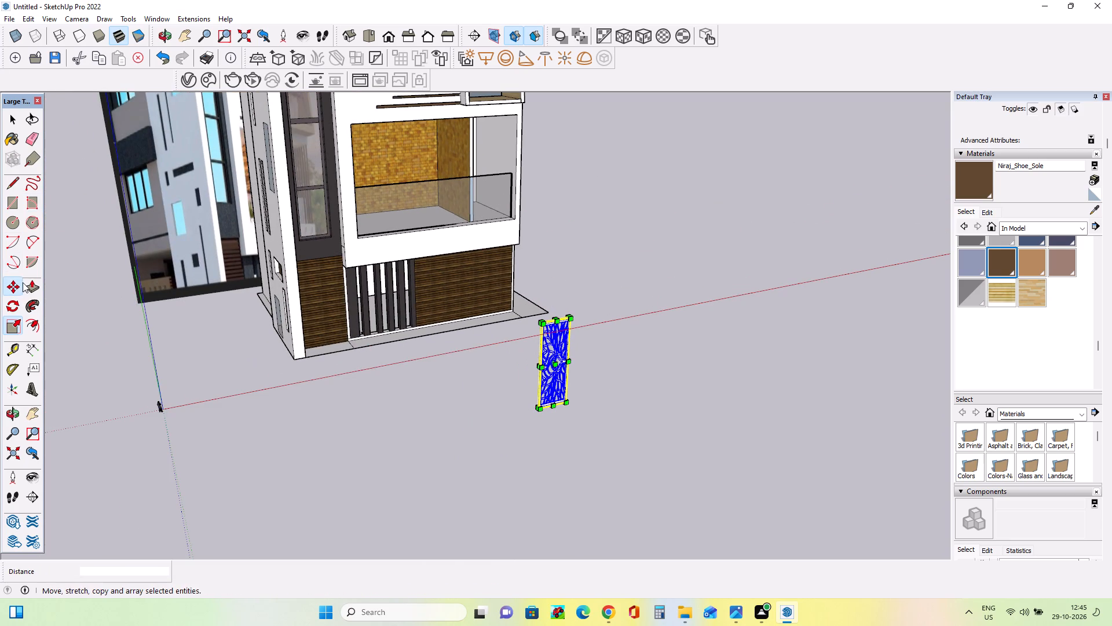
left_click(540, 407)
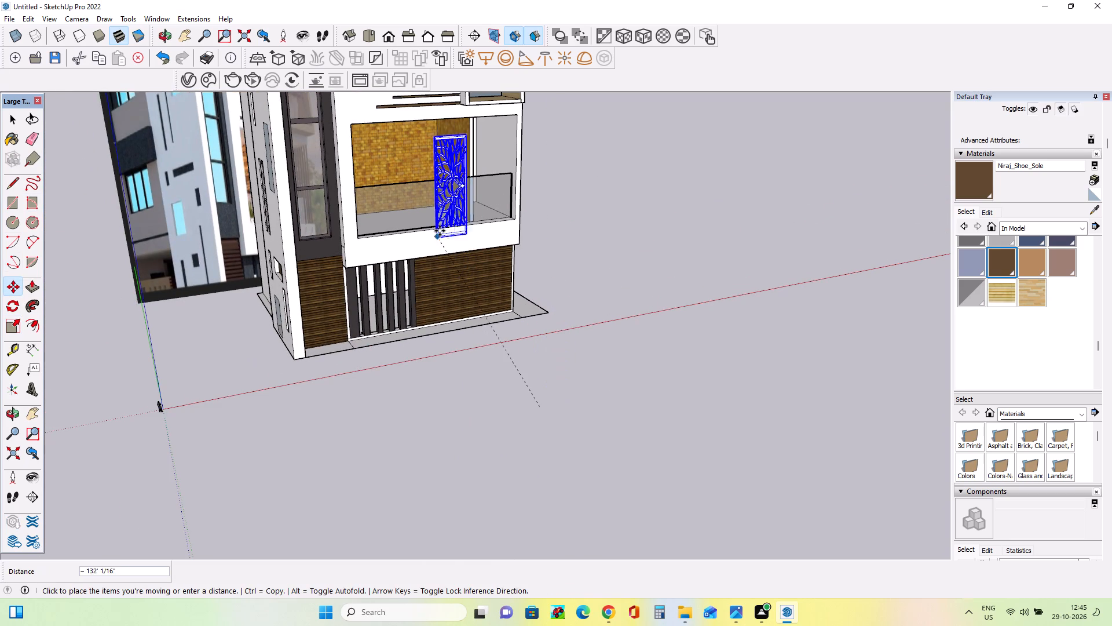
left_click(445, 227)
middle_click_drag(494, 256, 524, 369)
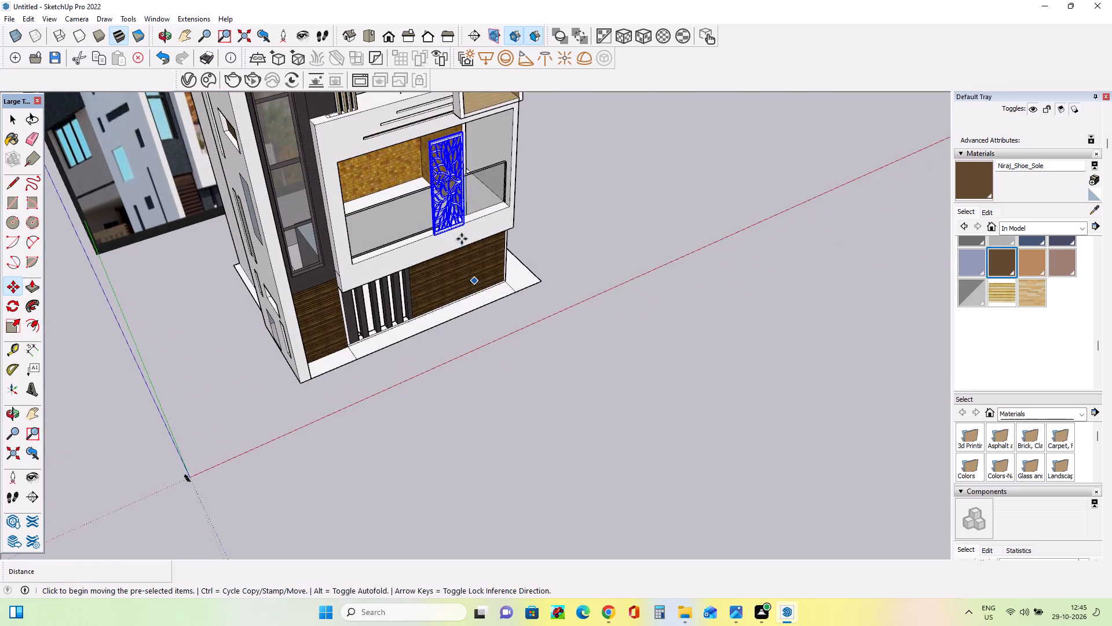
scroll(460, 234, "up", 11)
scroll(459, 233, "down", 14)
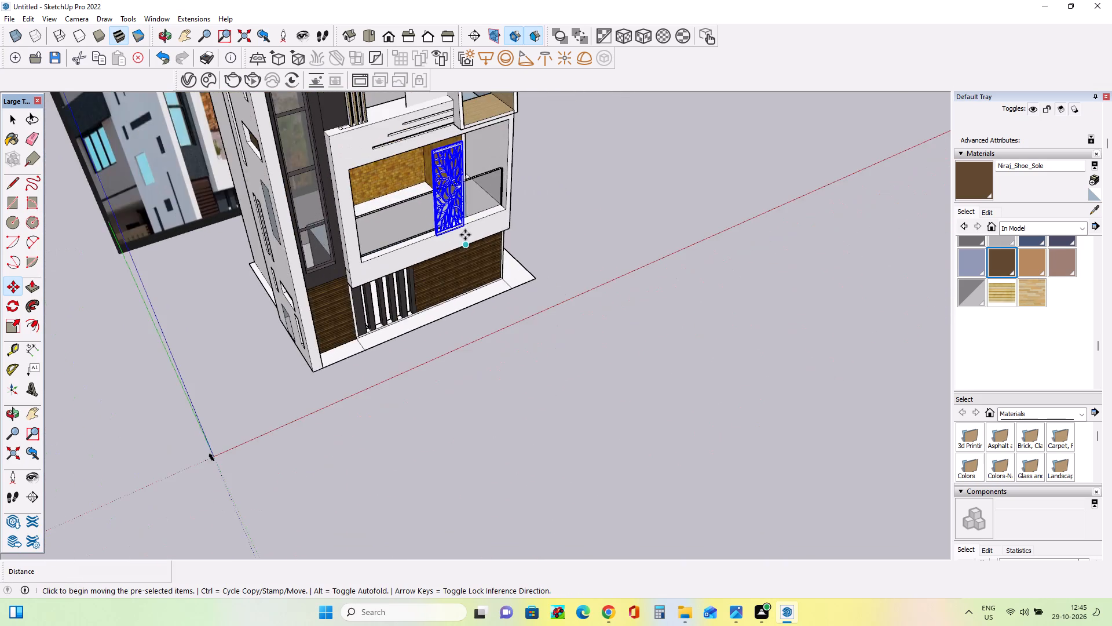
middle_click_drag(466, 228, 447, 46)
scroll(447, 46, "down", 1)
scroll(450, 203, "up", 9)
middle_click_drag(558, 255, 496, 264)
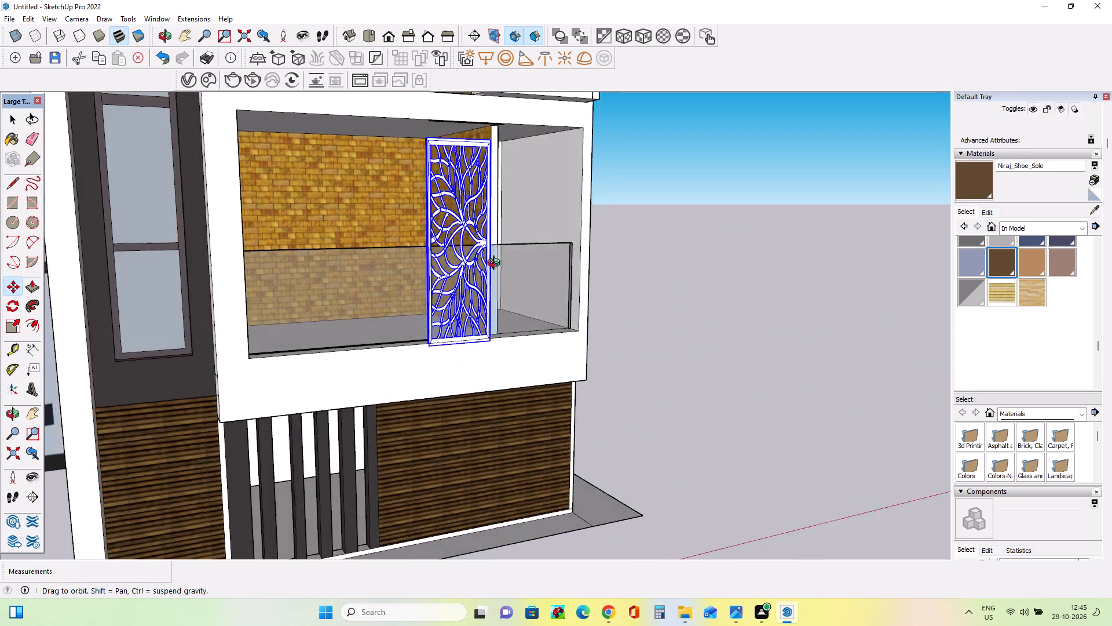
Move the grill panel along the first-floor balcony sill by about 7' 1 1/4", toward the building's outer side.
middle_click_drag(496, 264, 196, 345)
scroll(440, 354, "up", 3)
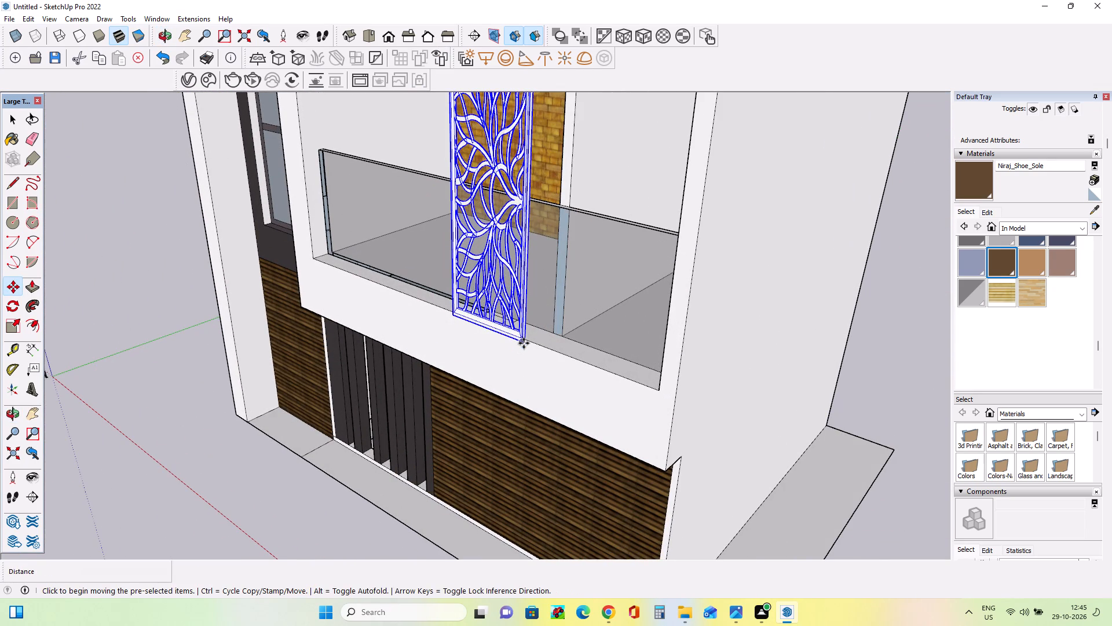
left_click_drag(524, 343, 536, 338)
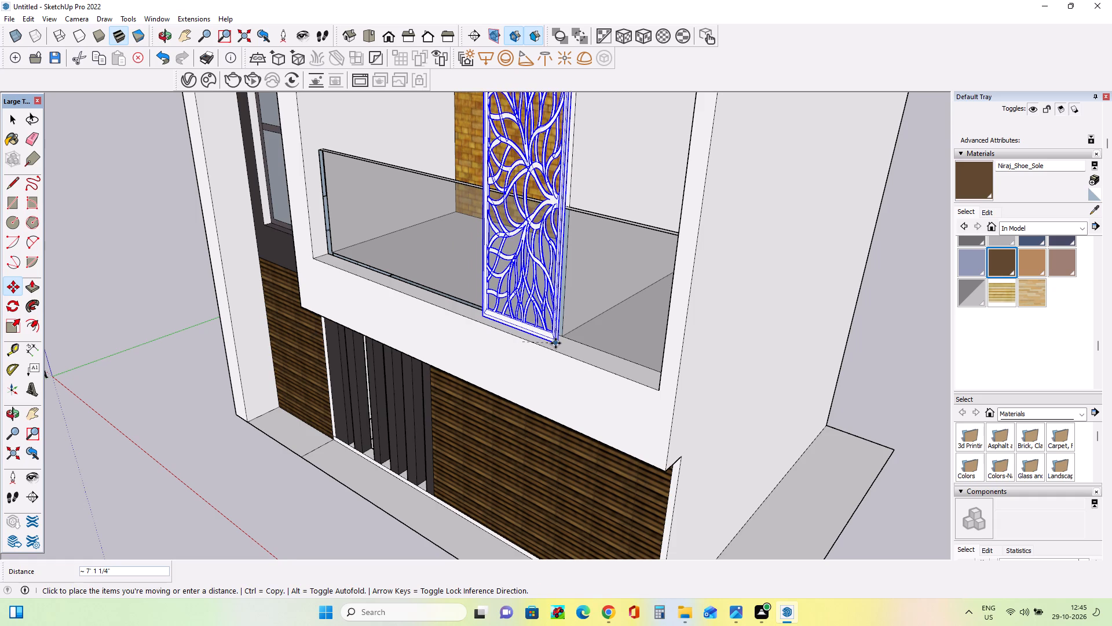
left_click(555, 343)
Check the grill panel's position in the first-floor balcony from the front and side against the reference image.
middle_click_drag(530, 347, 648, 387)
scroll(648, 387, "down", 4)
scroll(584, 327, "down", 4)
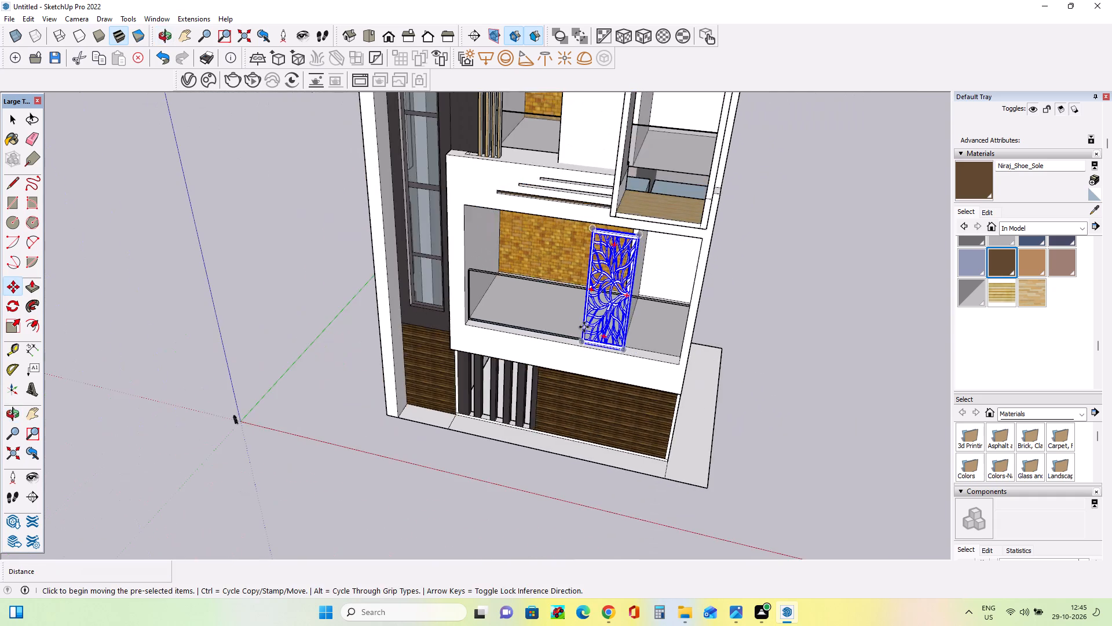
middle_click_drag(670, 287, 761, 129)
scroll(592, 144, "up", 3)
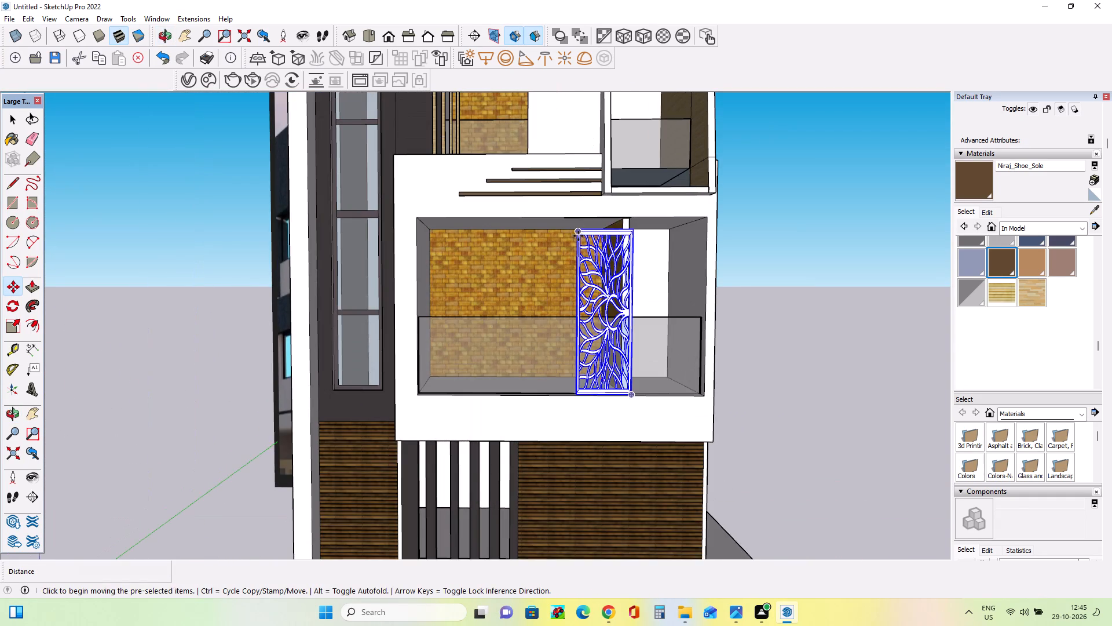
middle_click_drag(579, 237, 835, 230)
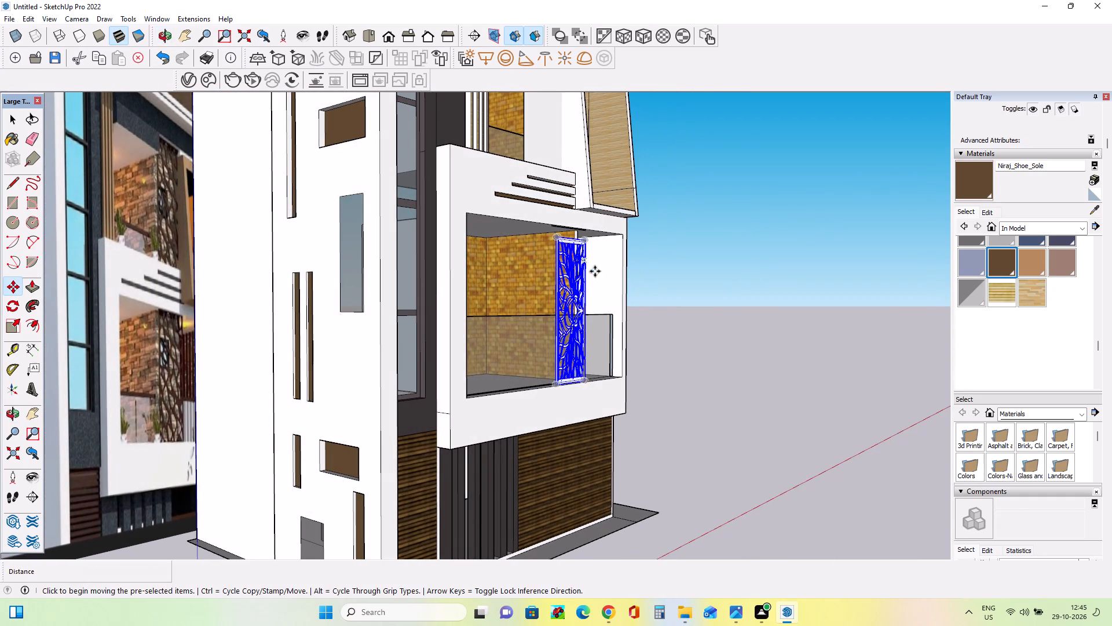
middle_click_drag(595, 275, 592, 300)
scroll(546, 267, "up", 3)
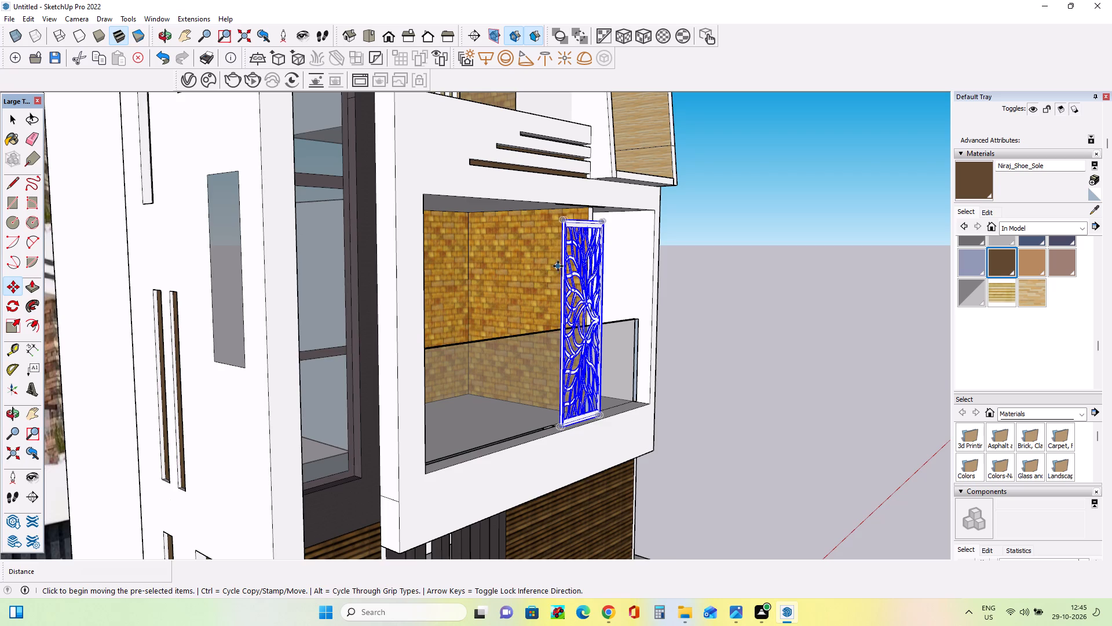
scroll(558, 266, "down", 7)
middle_click_drag(558, 266, 562, 276)
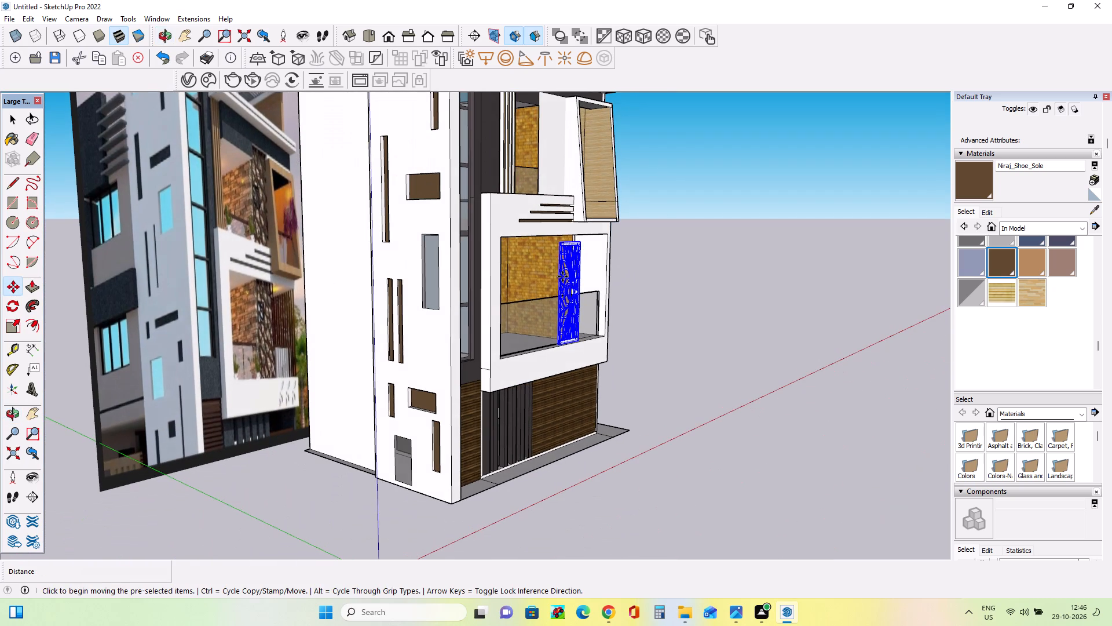
middle_click_drag(554, 274, 553, 292)
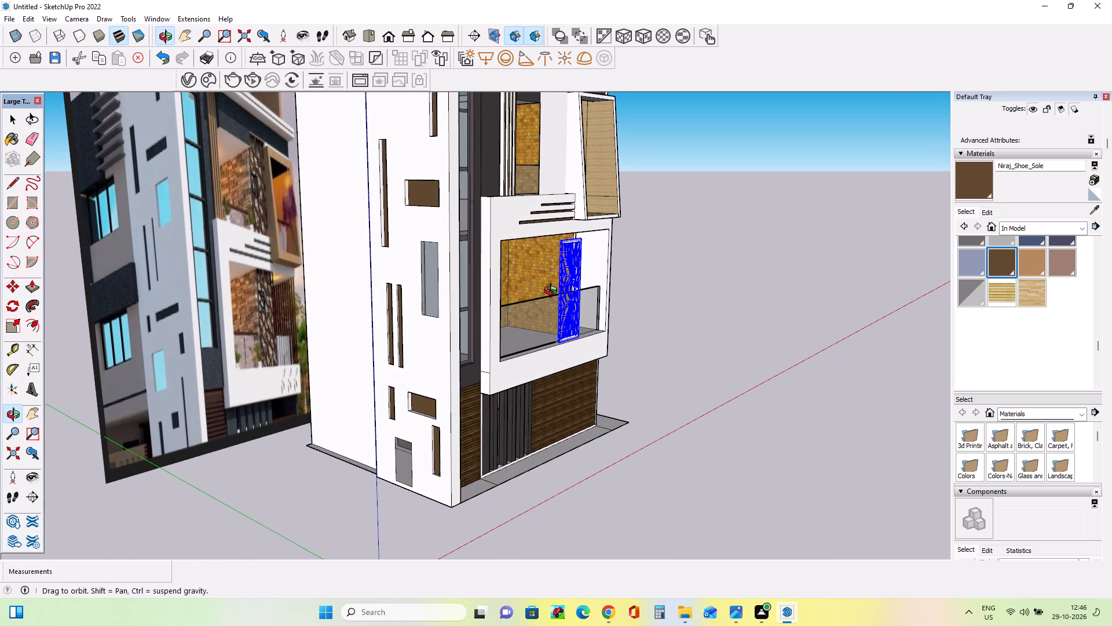
middle_click_drag(553, 292, 553, 294)
middle_click_drag(565, 269, 562, 246)
scroll(559, 236, "up", 2)
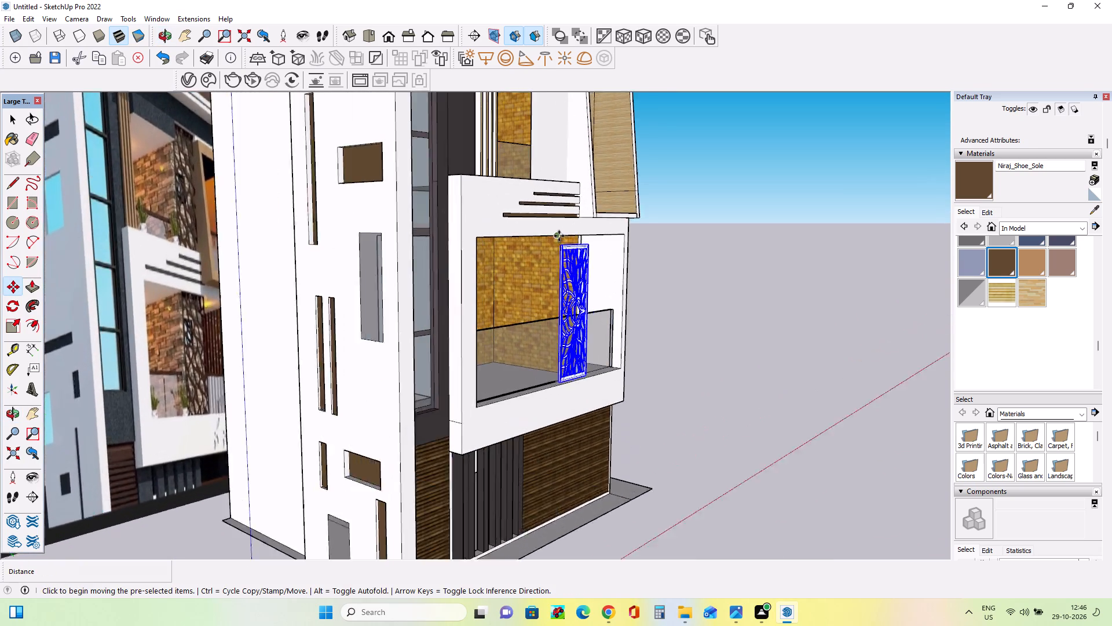
Scale the grill panel up from its top until it reaches the ceiling of the first-floor balcony opening.
scroll(559, 236, "up", 5)
middle_click_drag(575, 263, 410, 284)
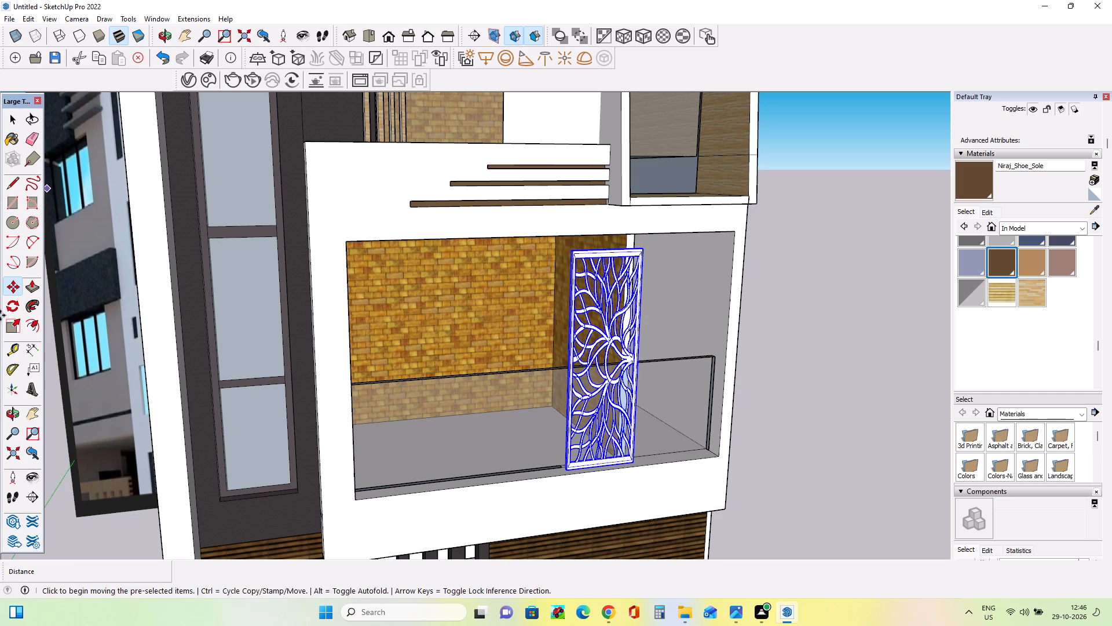
left_click(17, 329)
middle_click_drag(596, 268, 587, 297)
left_click_drag(572, 255, 569, 229)
middle_click_drag(570, 294, 568, 349)
Examine the fitted grill panel from several angles and compare both balconies with the reference image.
scroll(568, 349, "down", 5)
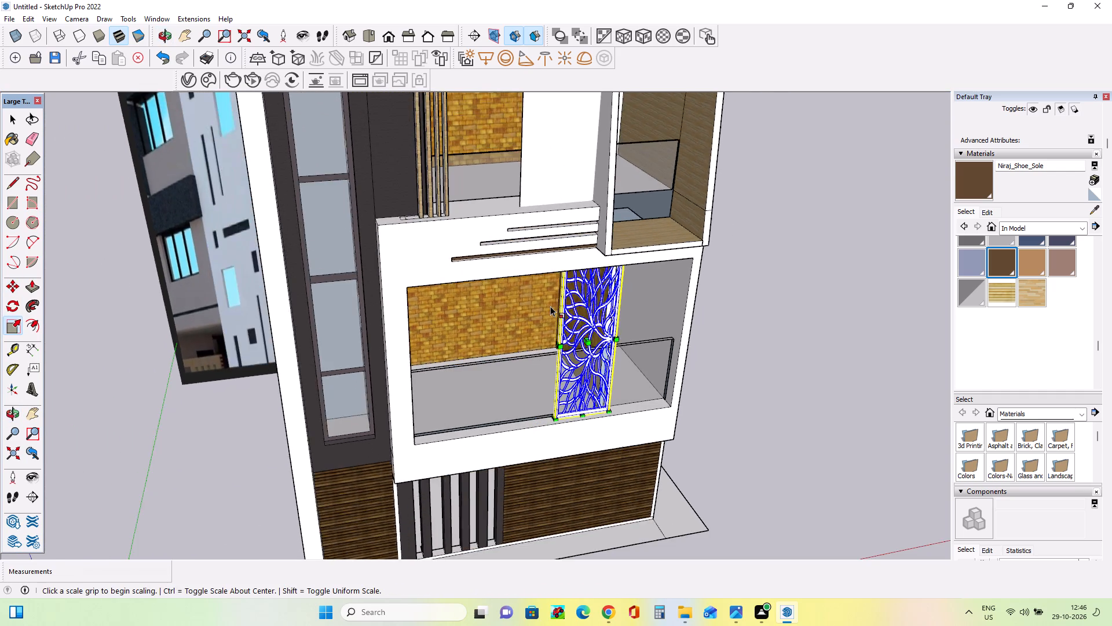
scroll(550, 306, "down", 3)
middle_click_drag(582, 309, 753, 192)
middle_click_drag(639, 268, 616, 379)
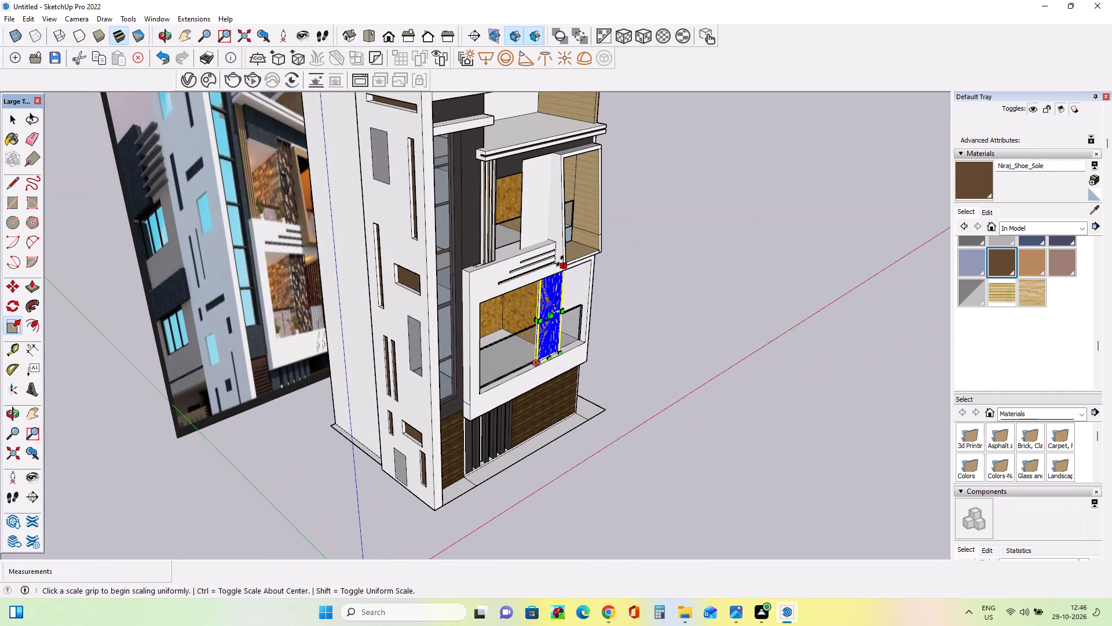
middle_click_drag(561, 316, 502, 263)
scroll(560, 316, "up", 4)
middle_click_drag(609, 318, 650, 300)
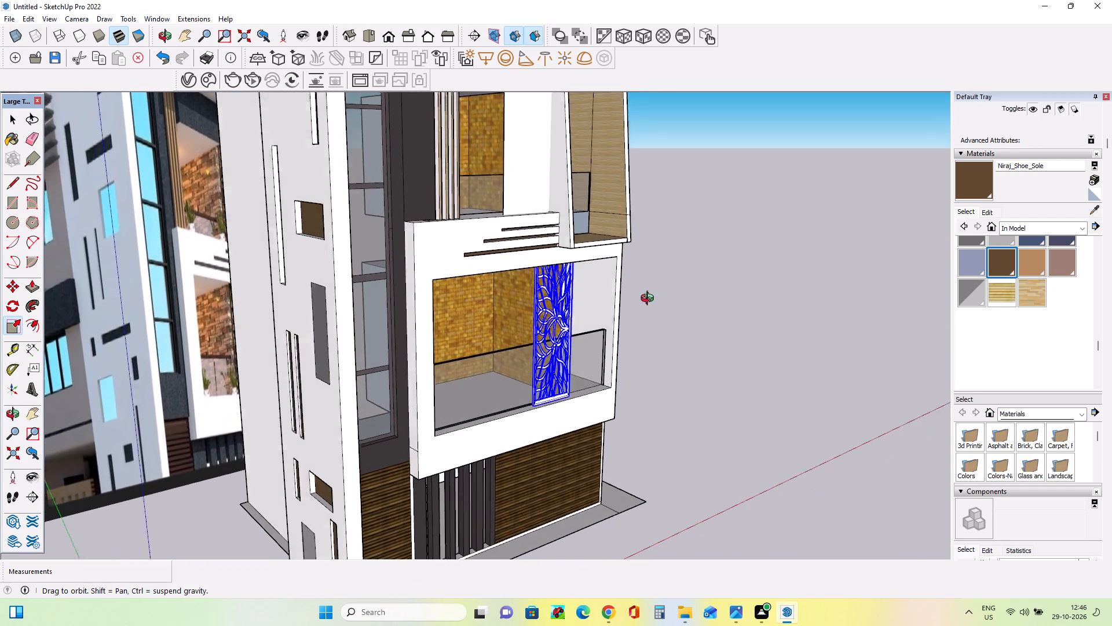
middle_click_drag(650, 300, 657, 297)
middle_click_drag(580, 262, 549, 308)
scroll(551, 343, "up", 3)
middle_click_drag(553, 338, 478, 311)
middle_click_drag(613, 335, 268, 336)
middle_click_drag(584, 370, 524, 361)
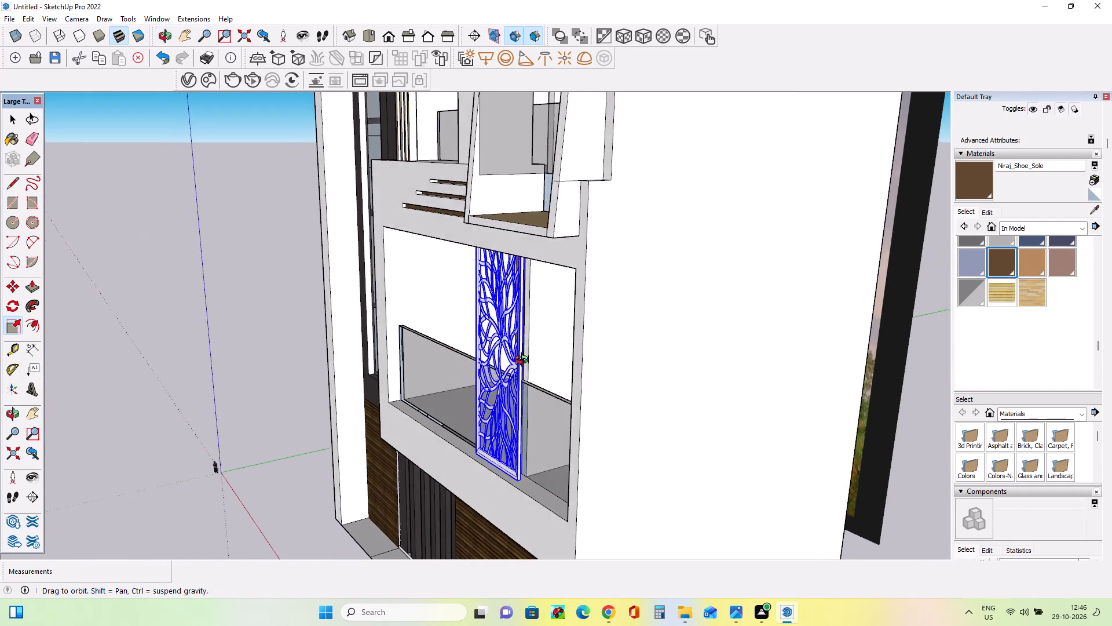
middle_click_drag(524, 361, 876, 344)
scroll(247, 283, "down", 3)
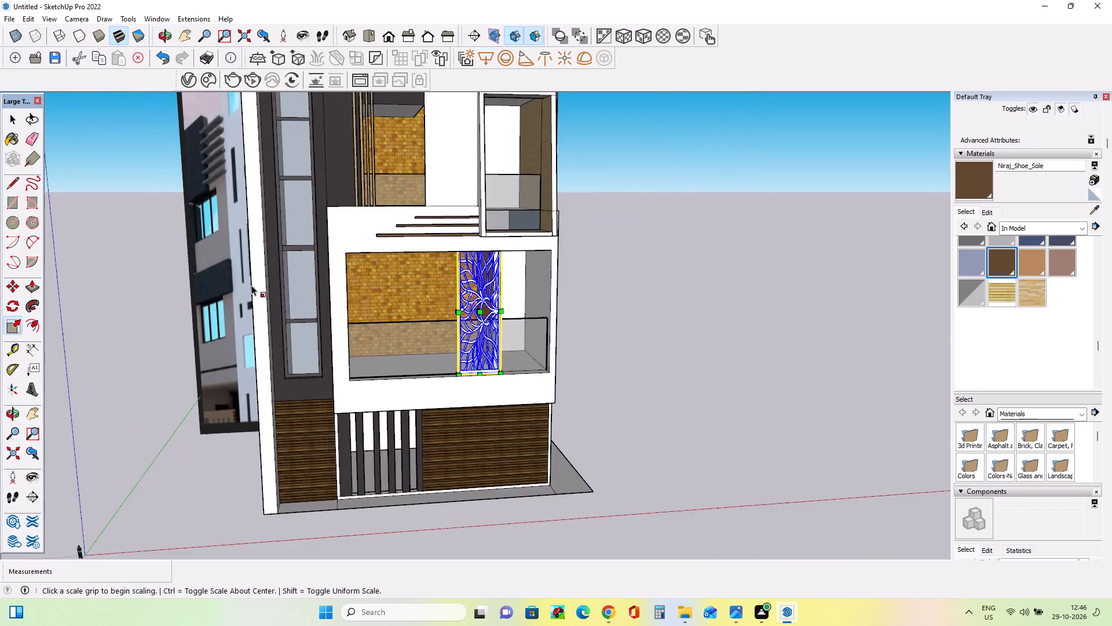
scroll(251, 285, "down", 4)
middle_click_drag(482, 322, 514, 382)
scroll(403, 295, "down", 5)
scroll(341, 121, "up", 3)
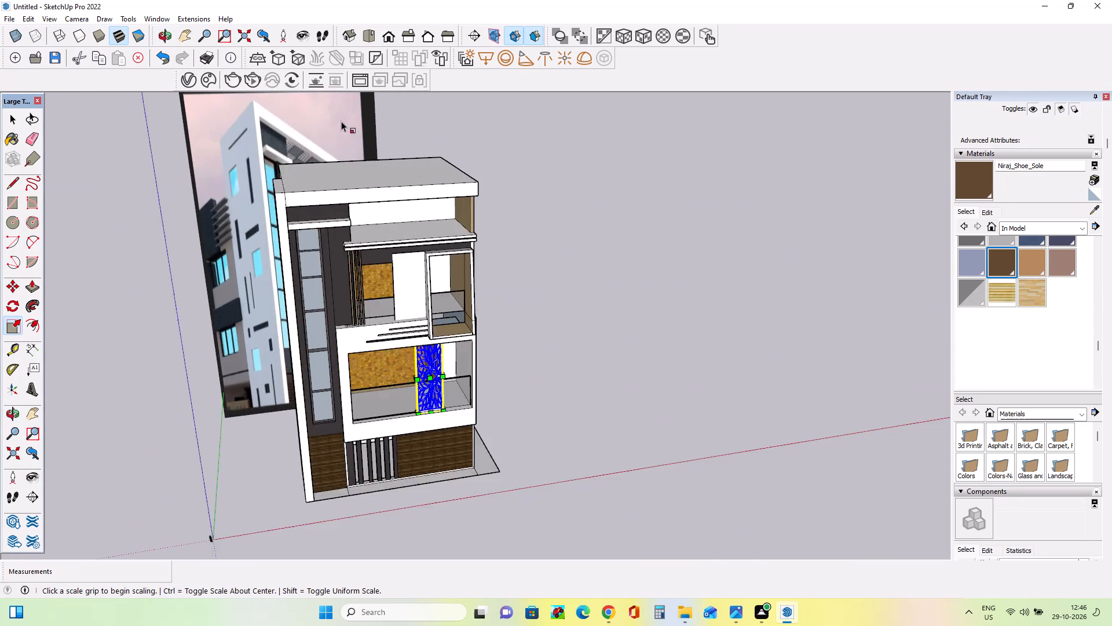
scroll(341, 121, "up", 4)
middle_click_drag(459, 260, 469, 213)
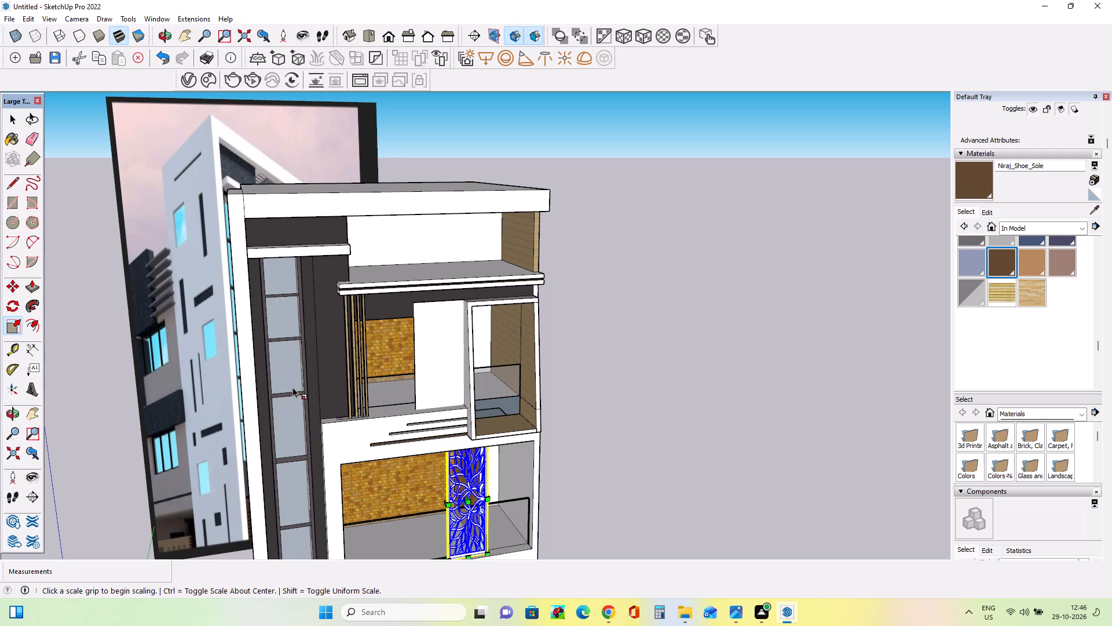
middle_click_drag(292, 387, 308, 375)
middle_click_drag(352, 425, 352, 431)
scroll(314, 347, "down", 3)
middle_click_drag(334, 363, 341, 347)
scroll(366, 412, "up", 4)
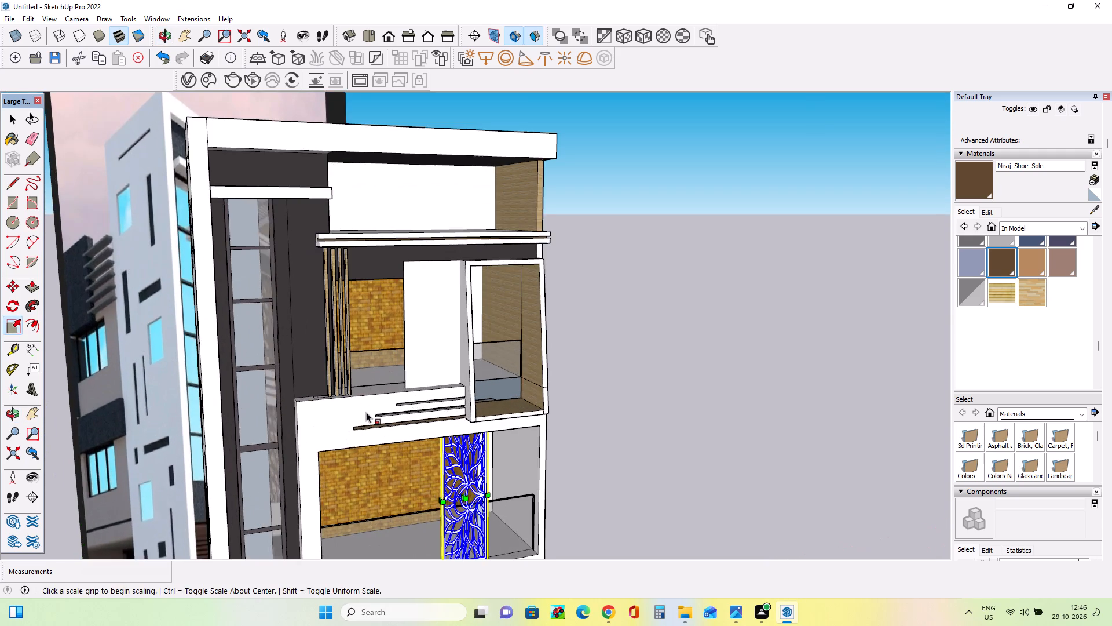
middle_click_drag(371, 372, 365, 331)
scroll(343, 305, "down", 4)
scroll(451, 493, "up", 2)
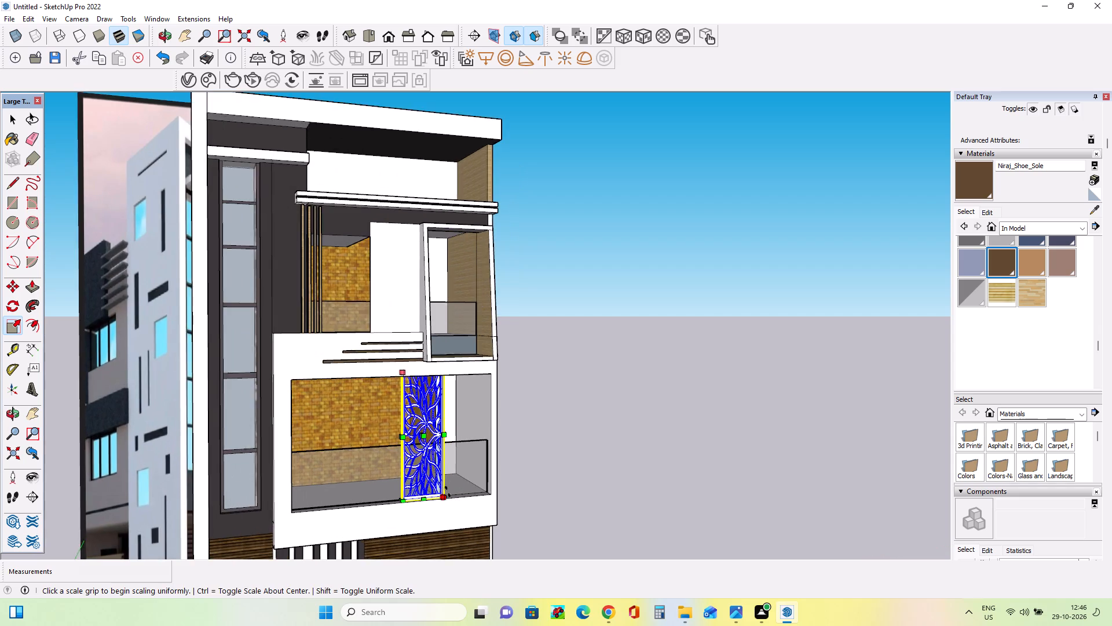
scroll(448, 492, "up", 2)
middle_click_drag(446, 490, 451, 536)
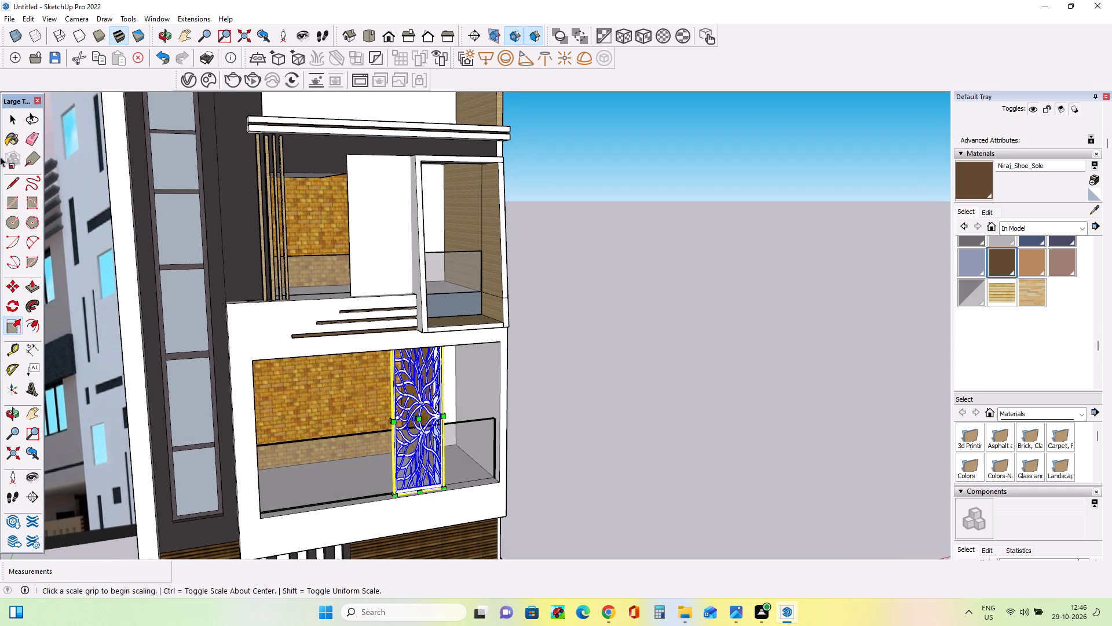
Erase the vertical edge of the plain white wall panel in the second-floor balcony opening to remove the panel.
left_click(24, 139)
middle_click_drag(360, 250, 427, 350)
scroll(427, 350, "up", 4)
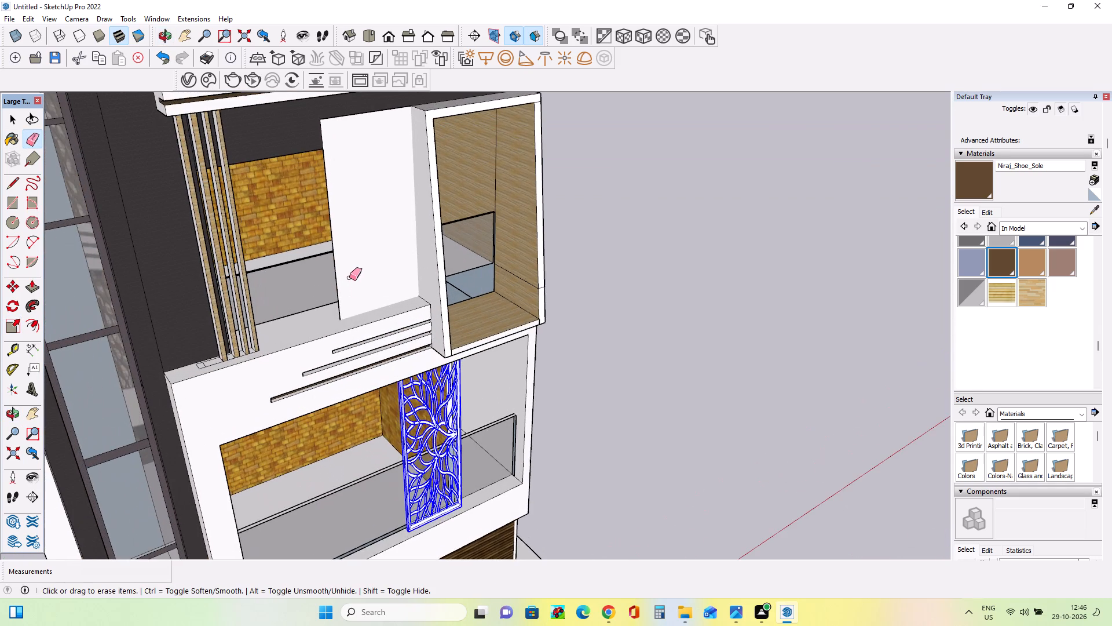
middle_click_drag(336, 300, 348, 321)
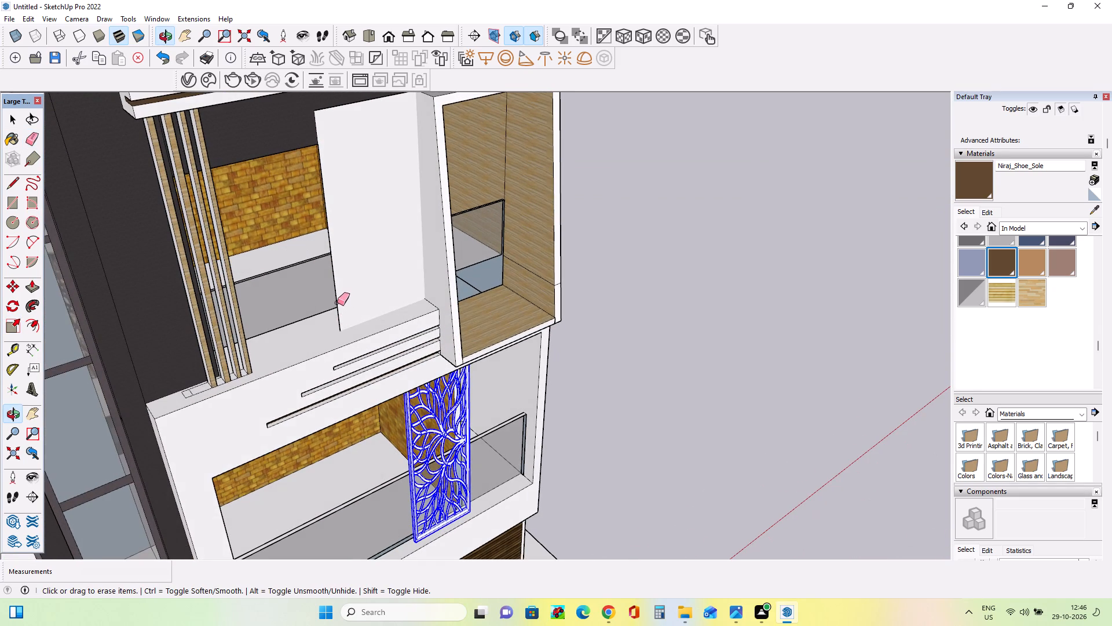
left_click(336, 301)
Inspect the second-floor balcony opening where the plain wall panel stood, together with the first-floor grill below.
middle_click_drag(366, 315, 360, 310)
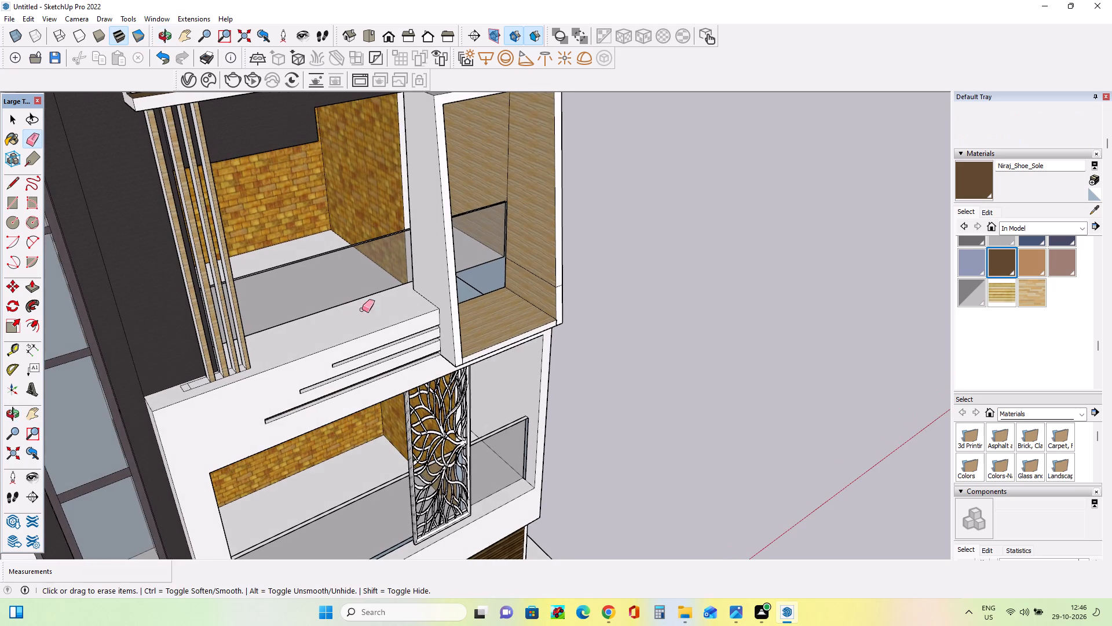
scroll(457, 421, "down", 6)
middle_click_drag(504, 450, 440, 369)
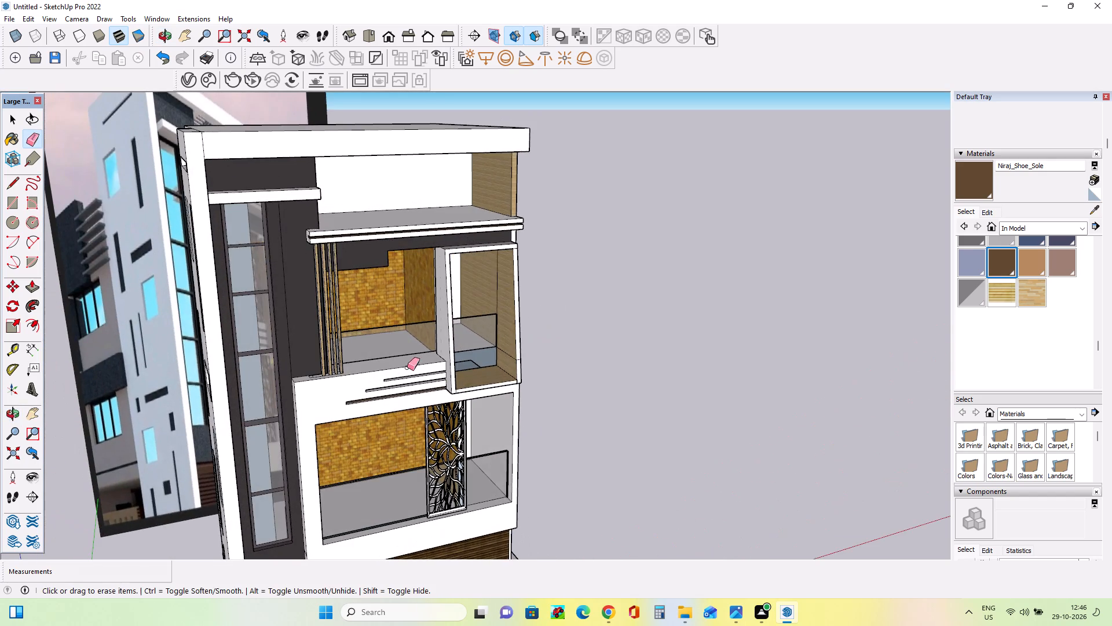
scroll(393, 367, "up", 3)
scroll(401, 375, "down", 4)
middle_click_drag(459, 401, 354, 432)
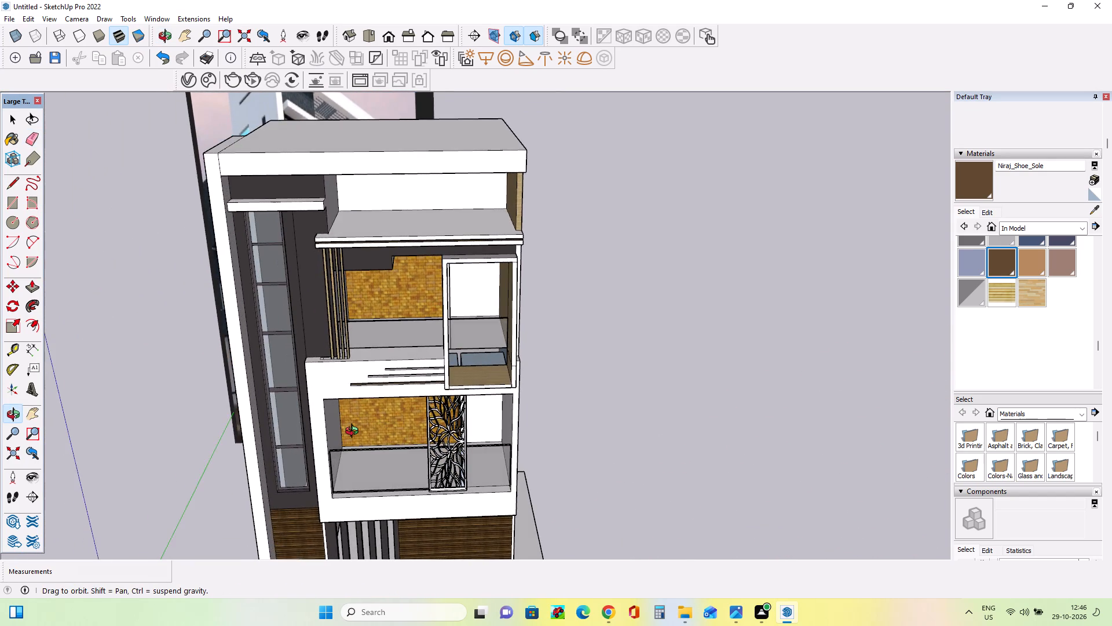
middle_click_drag(354, 432, 449, 423)
scroll(431, 394, "up", 3)
middle_click_drag(419, 403, 372, 409)
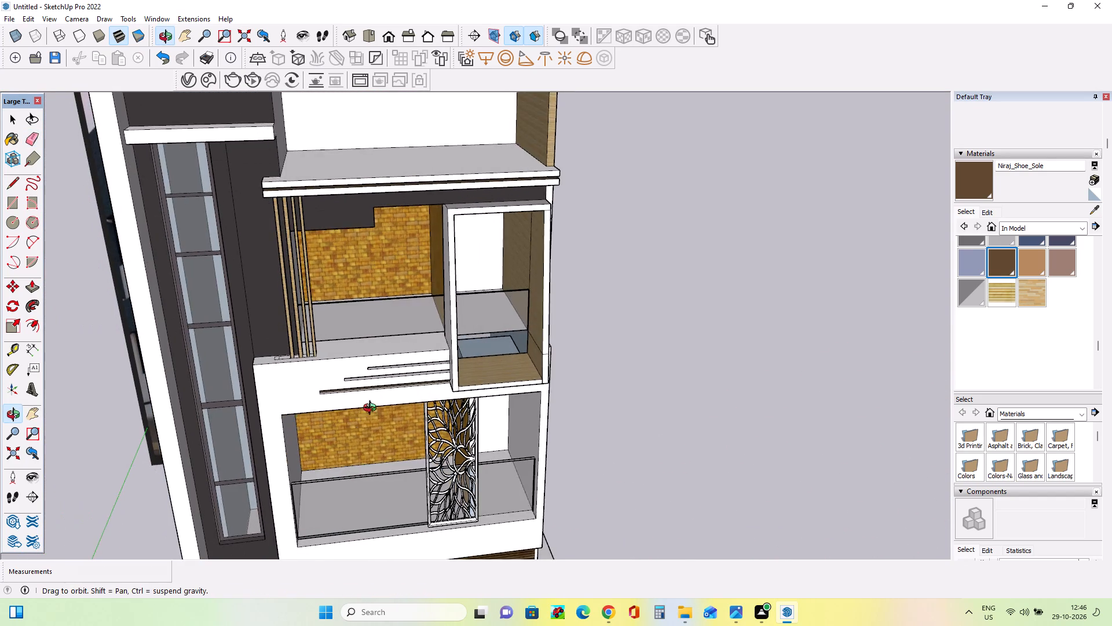
middle_click_drag(372, 409, 377, 401)
middle_click_drag(382, 401, 389, 414)
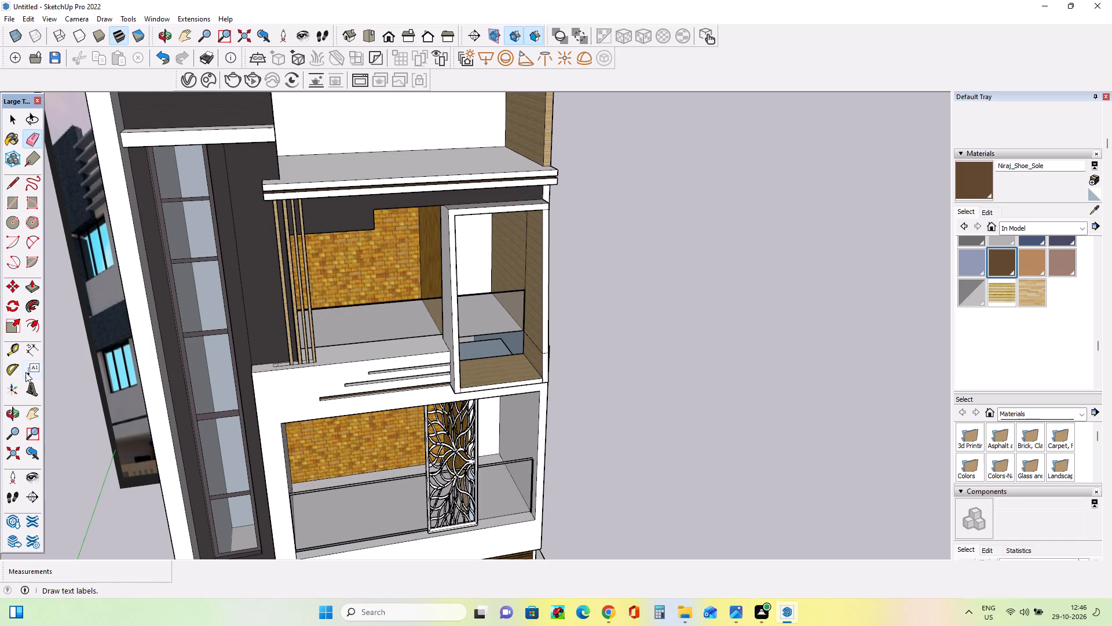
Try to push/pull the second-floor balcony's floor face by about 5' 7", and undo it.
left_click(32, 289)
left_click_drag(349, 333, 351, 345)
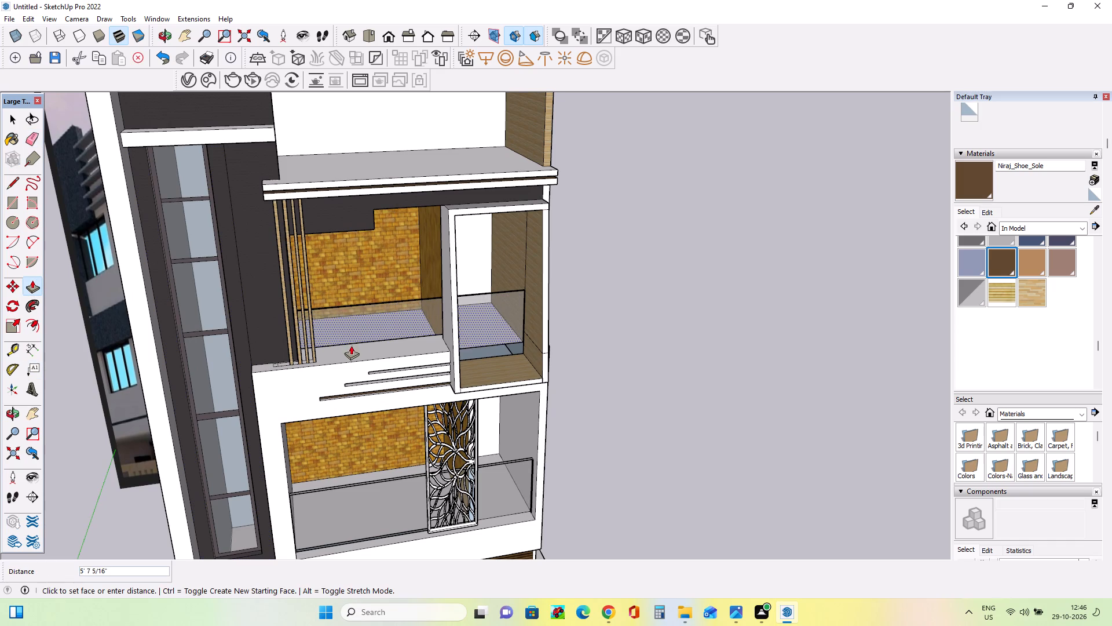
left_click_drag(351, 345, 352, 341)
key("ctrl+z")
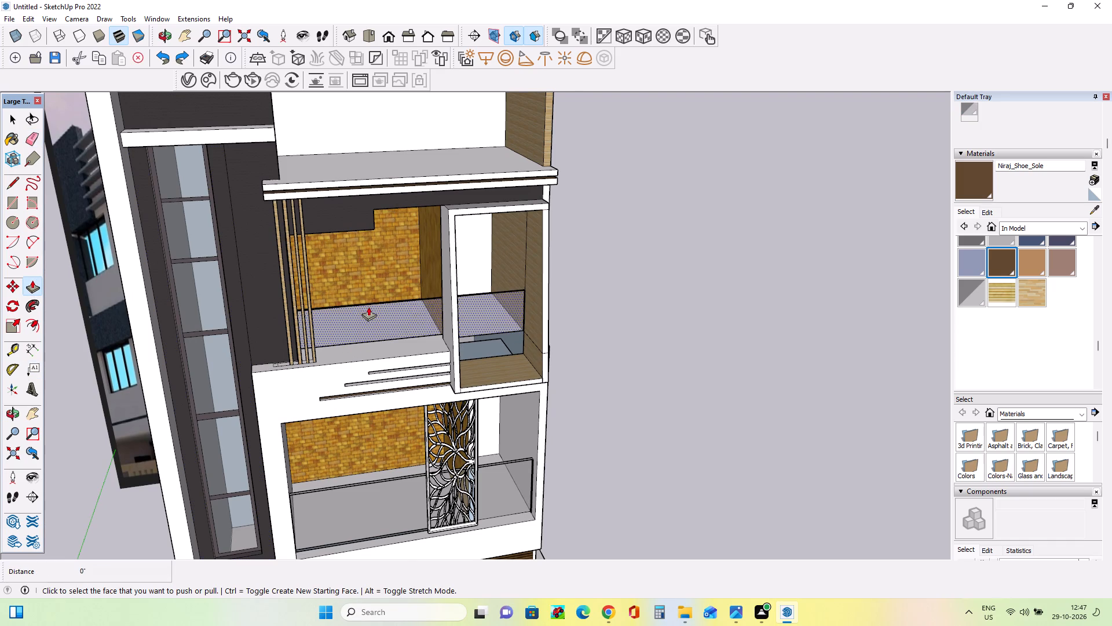
Push/pull the second-floor balcony's glass railing face forward about 10' 4 7/8", toward the front edge of the sill.
middle_click_drag(376, 322, 374, 401)
left_click_drag(380, 305, 388, 319)
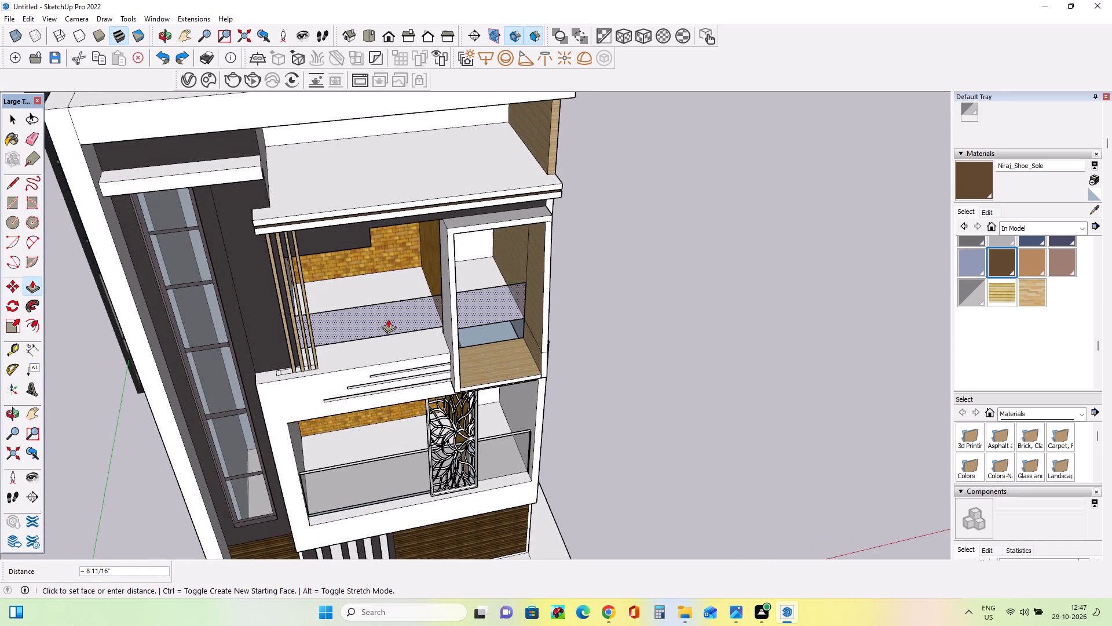
left_click_drag(388, 319, 392, 332)
left_click_drag(389, 313, 393, 329)
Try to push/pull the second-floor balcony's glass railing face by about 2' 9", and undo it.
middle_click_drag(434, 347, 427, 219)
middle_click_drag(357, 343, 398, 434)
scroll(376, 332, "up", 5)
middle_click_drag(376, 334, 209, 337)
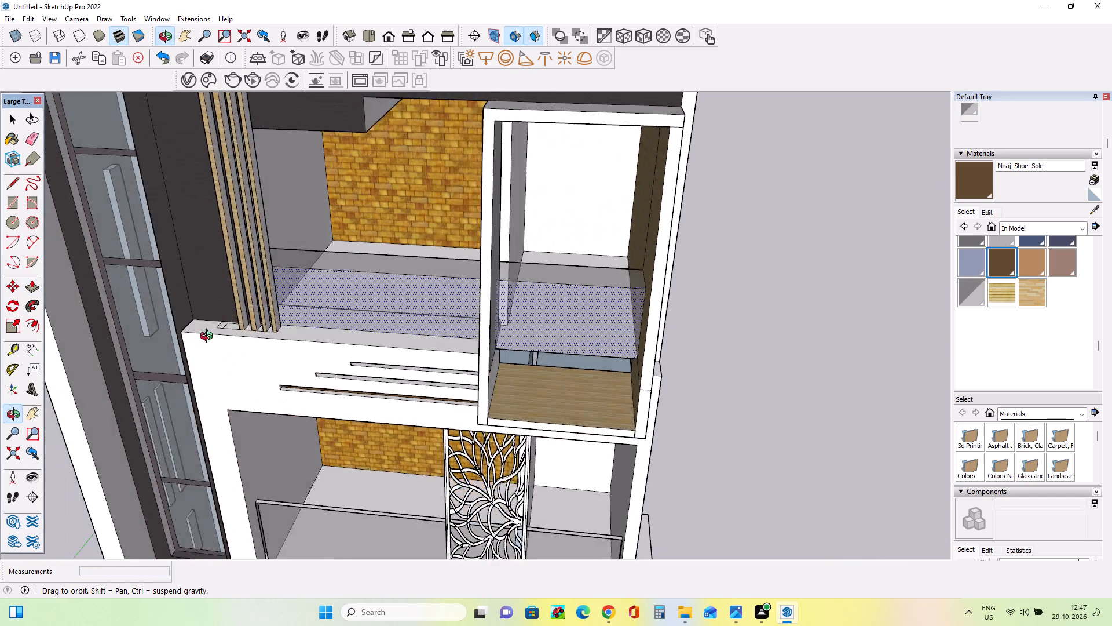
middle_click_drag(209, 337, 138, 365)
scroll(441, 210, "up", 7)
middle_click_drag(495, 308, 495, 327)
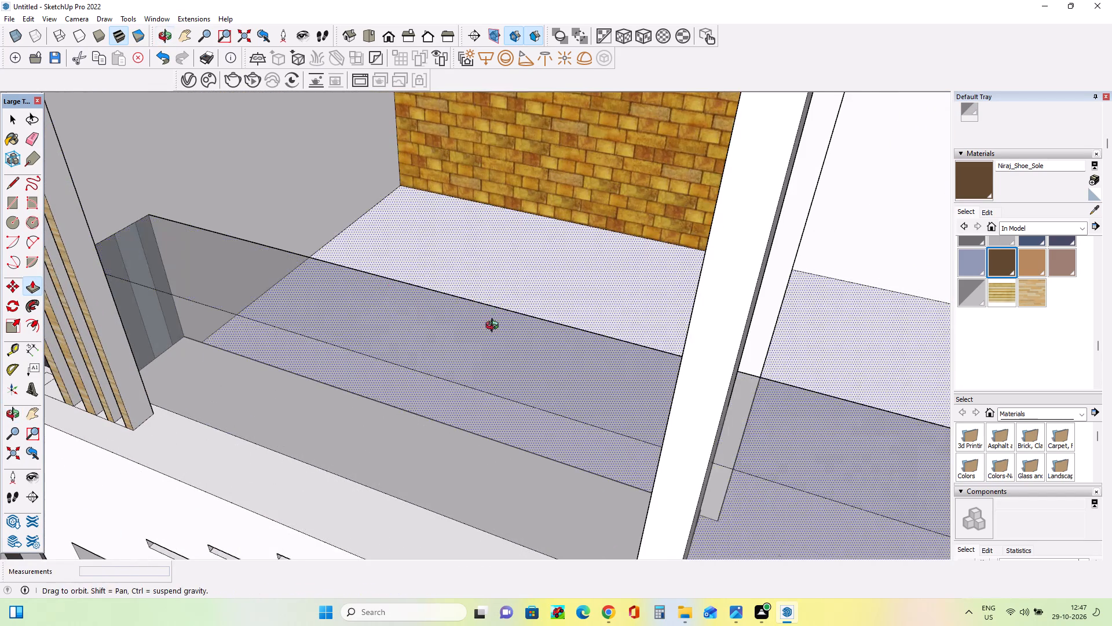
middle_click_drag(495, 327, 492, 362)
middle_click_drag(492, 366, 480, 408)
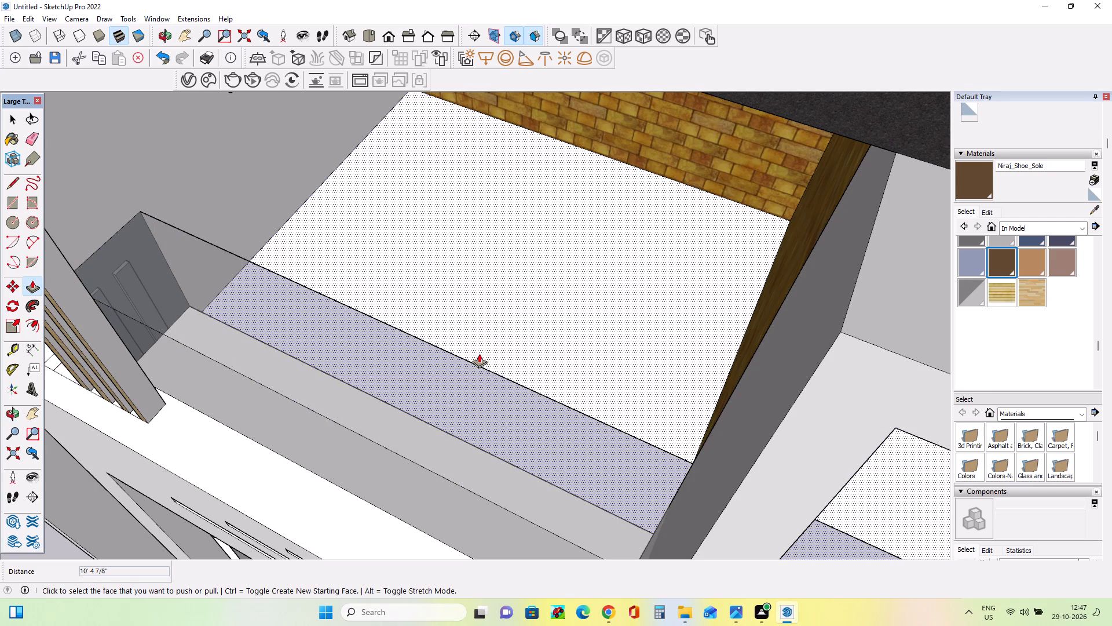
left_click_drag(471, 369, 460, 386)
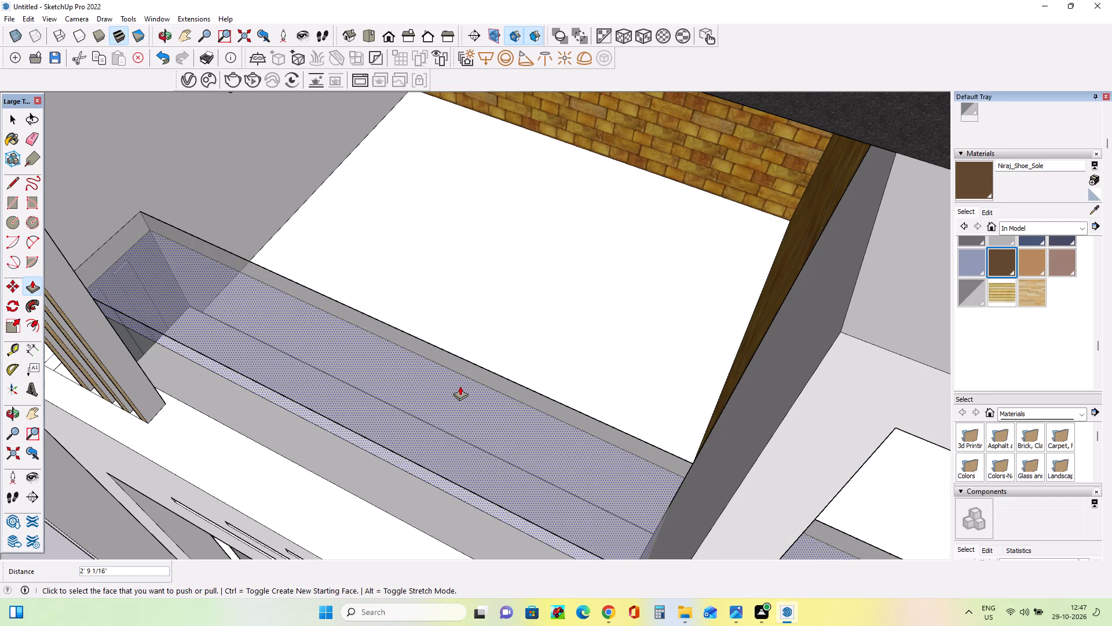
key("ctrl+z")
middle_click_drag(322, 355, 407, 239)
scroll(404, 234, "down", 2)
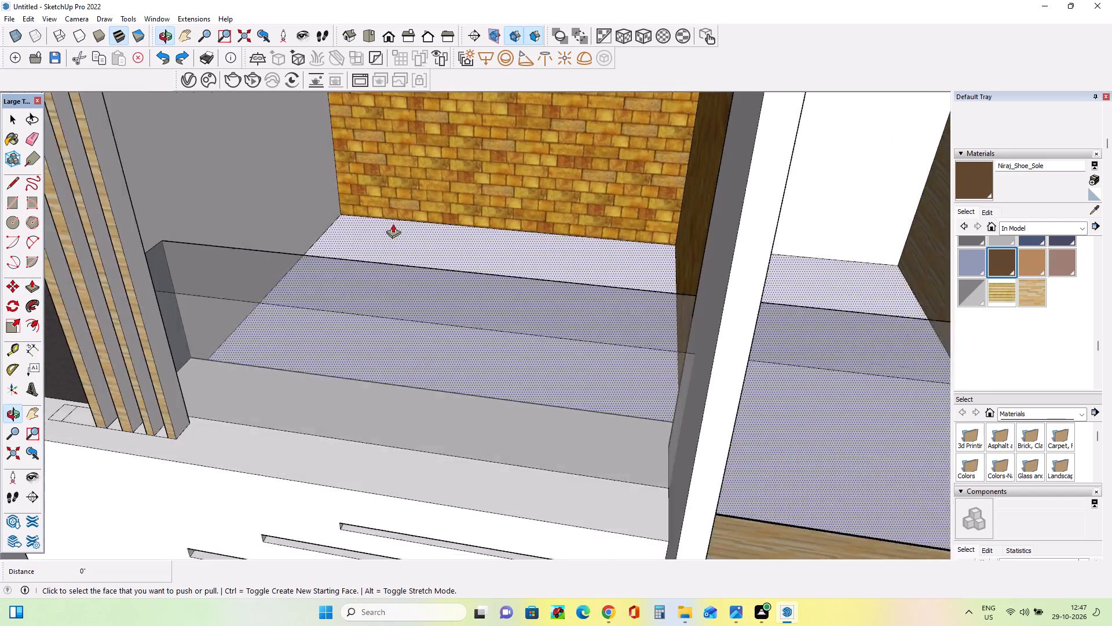
Copy the first-floor balcony grill up about 87' 7" onto the front sill of the second-floor balcony.
scroll(393, 224, "down", 10)
middle_click_drag(492, 328, 617, 263)
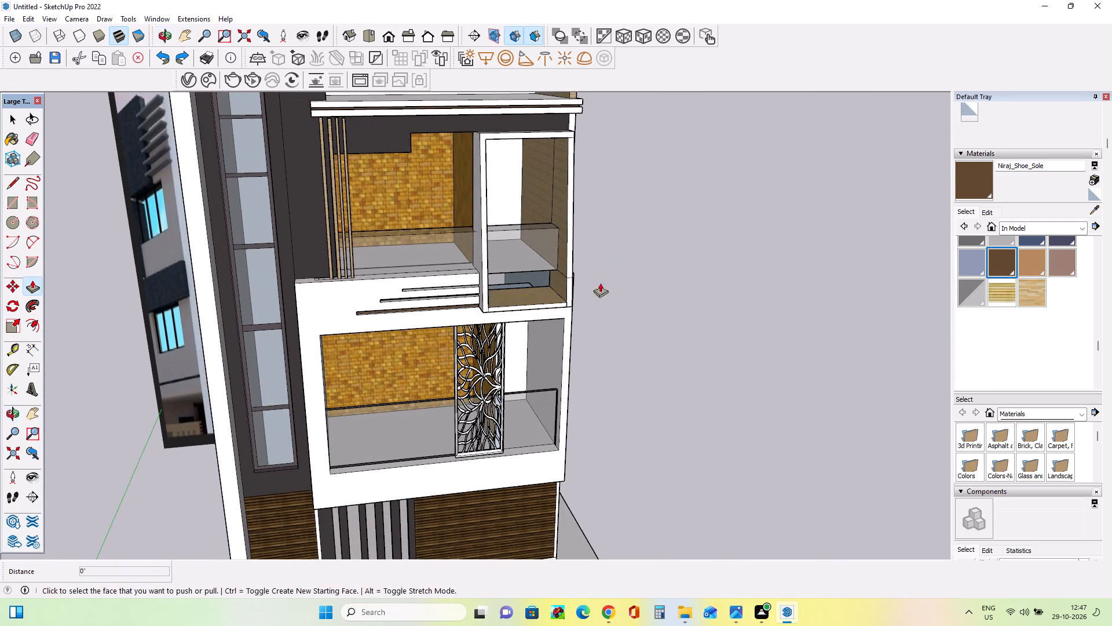
middle_click_drag(460, 402, 476, 368)
scroll(480, 428, "up", 4)
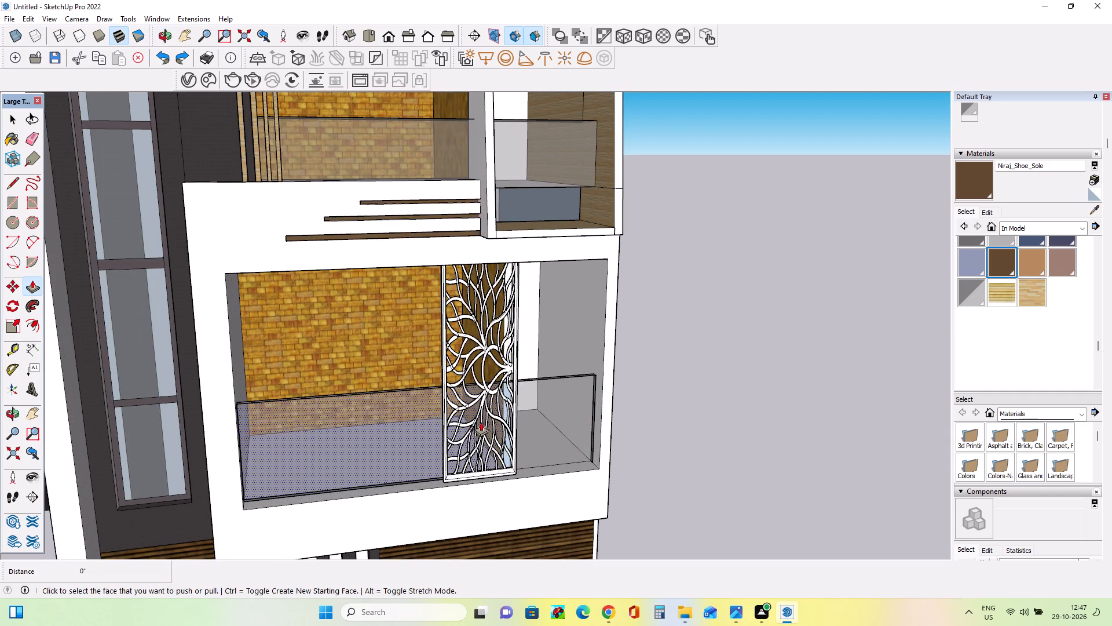
left_click(10, 121)
left_click(475, 438)
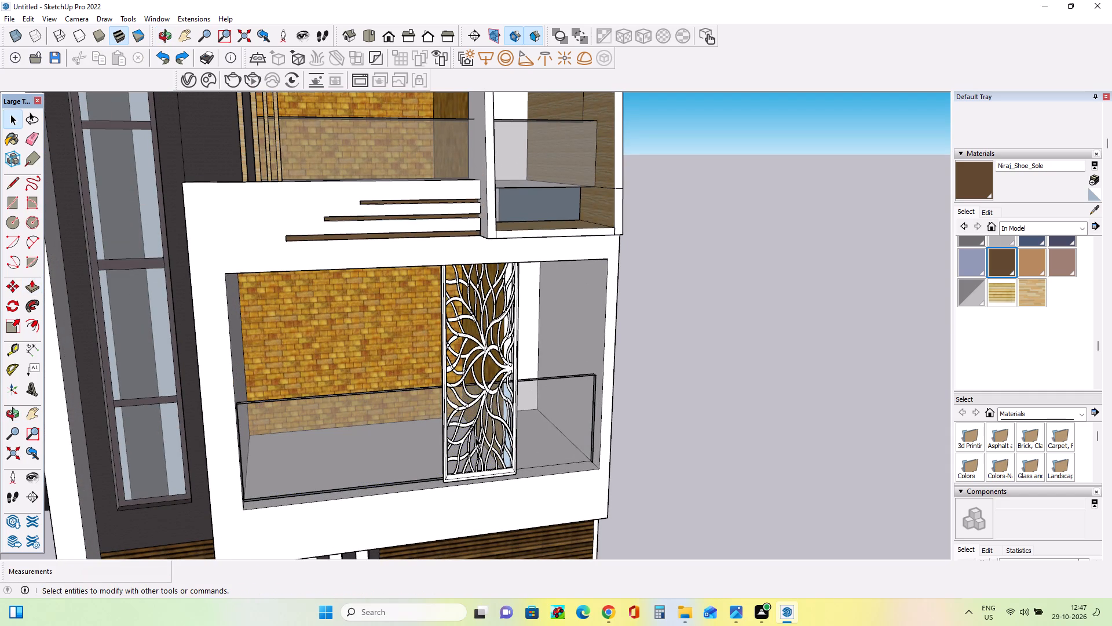
left_click(449, 450)
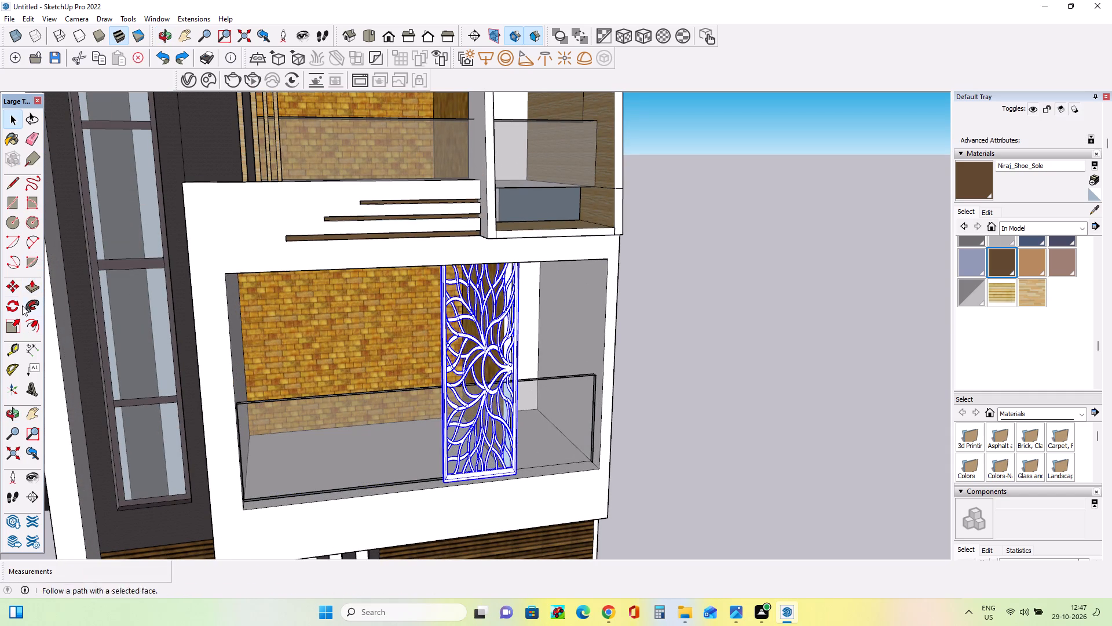
left_click(17, 284)
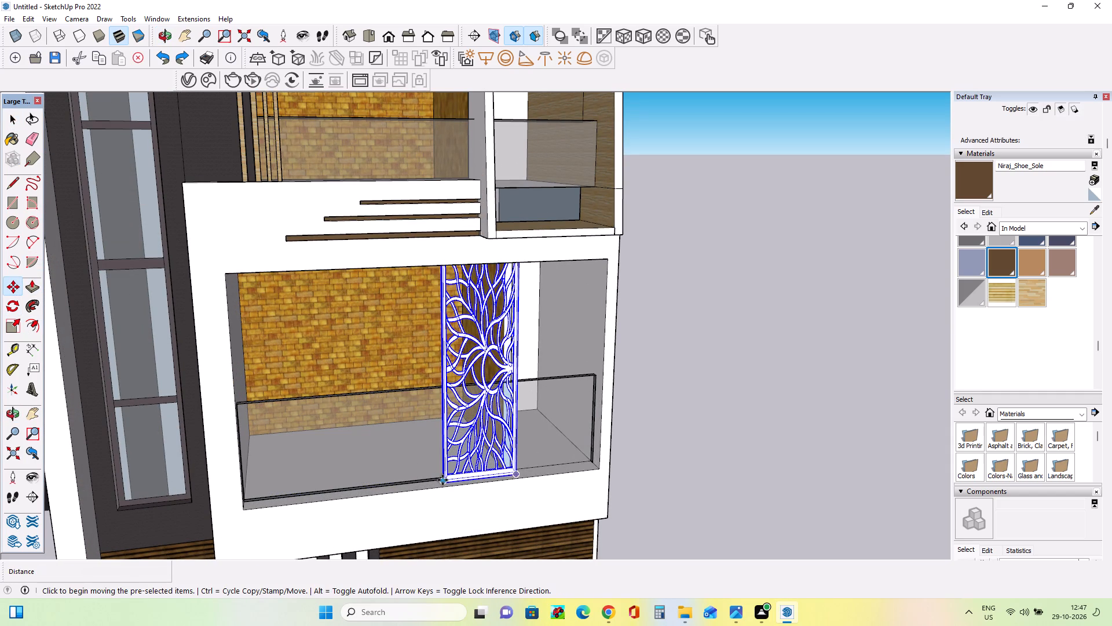
left_click(442, 480)
middle_click_drag(434, 275, 445, 424)
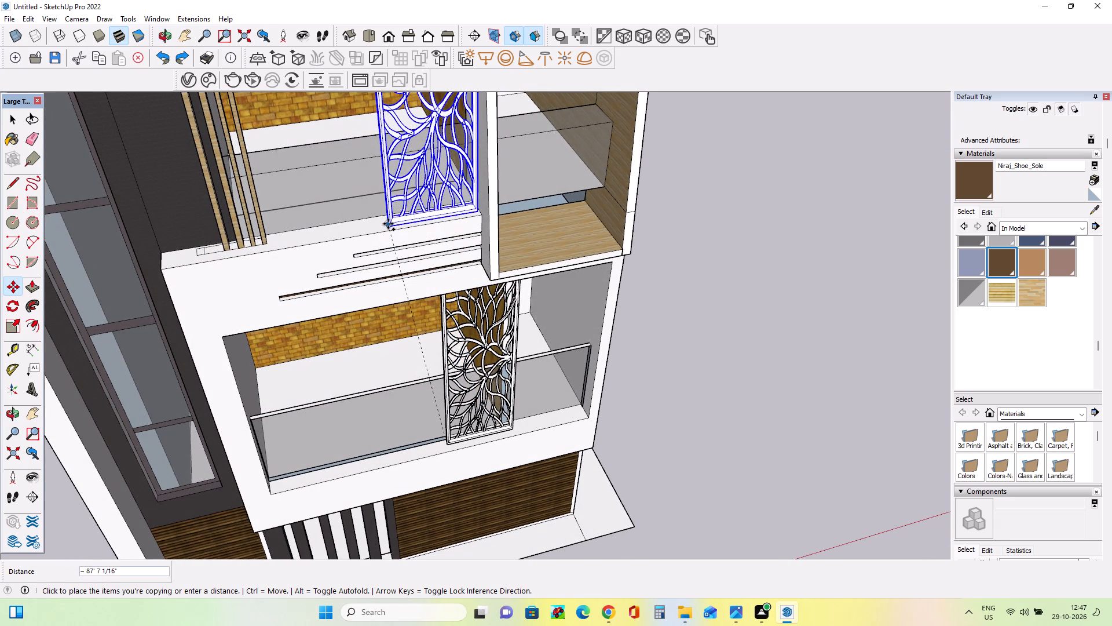
left_click(388, 224)
Move the first-floor grill about 6' 1 1/2" along the balcony's front sill, toward the building's tall window strip.
scroll(428, 356, "down", 7)
middle_click_drag(437, 341, 466, 239)
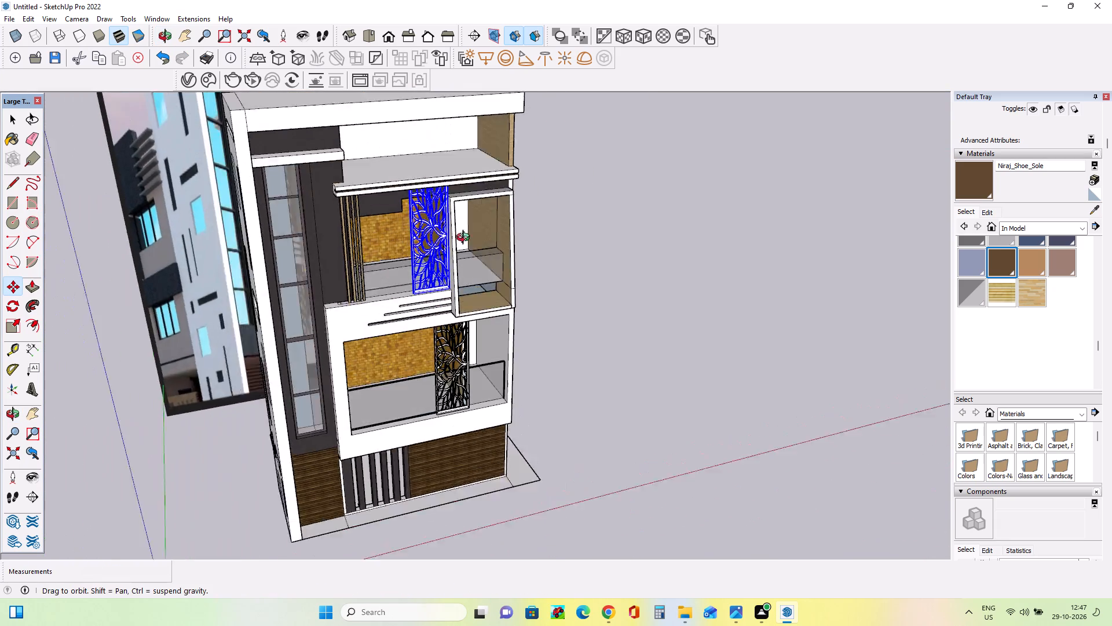
middle_click_drag(466, 239, 483, 184)
middle_click_drag(476, 301, 503, 300)
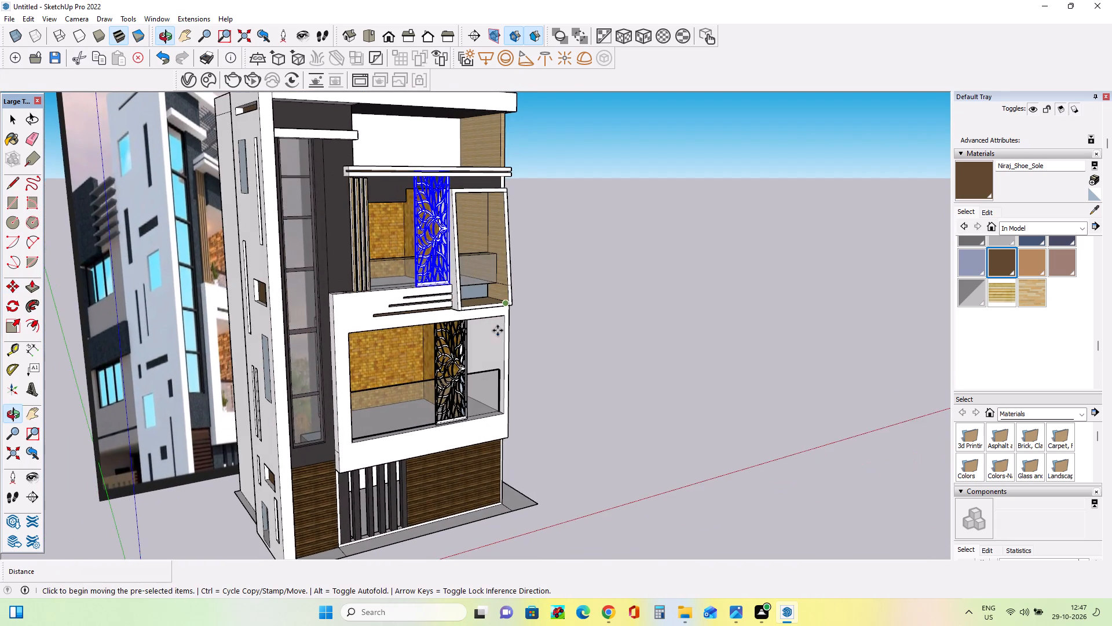
scroll(440, 428, "up", 7)
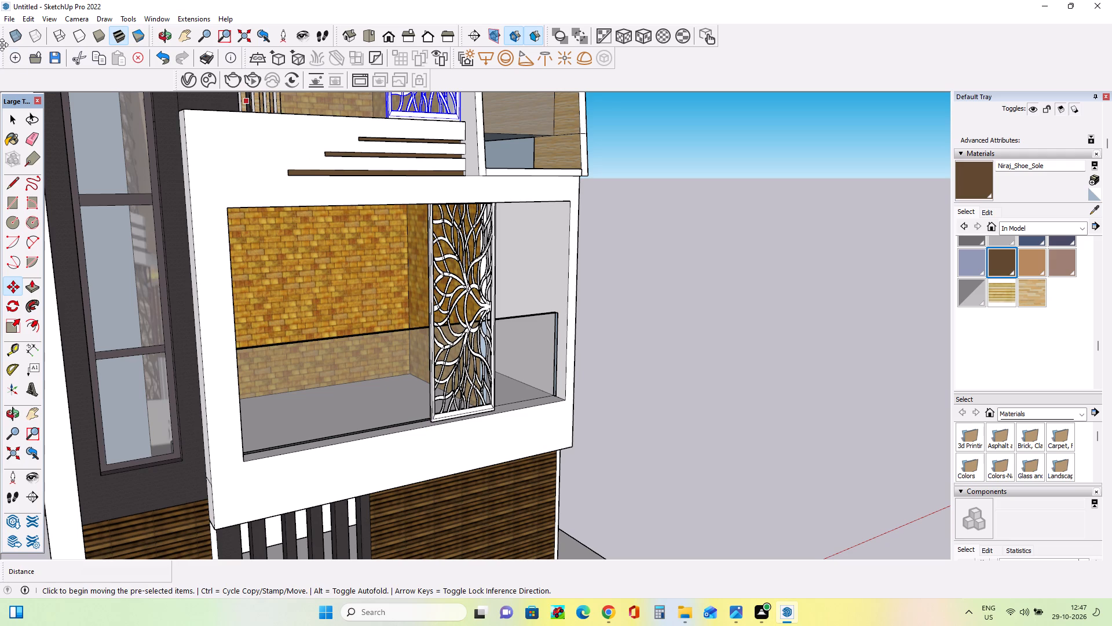
left_click(15, 115)
scroll(235, 242, "down", 3)
middle_click_drag(415, 243, 414, 248)
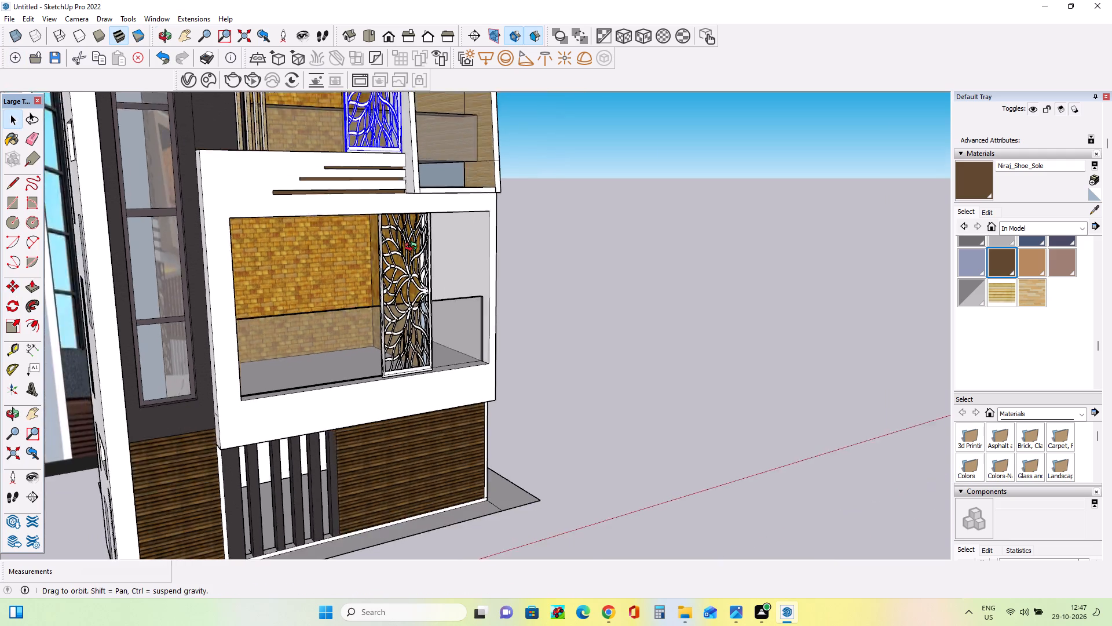
middle_click_drag(414, 248, 338, 310)
left_click(396, 338)
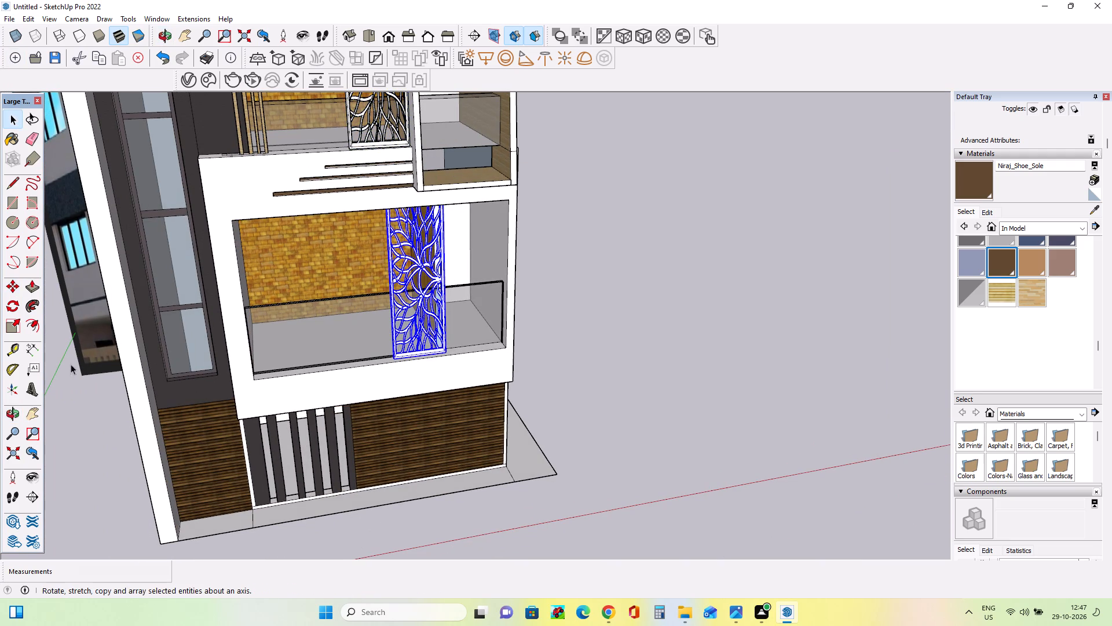
left_click(10, 290)
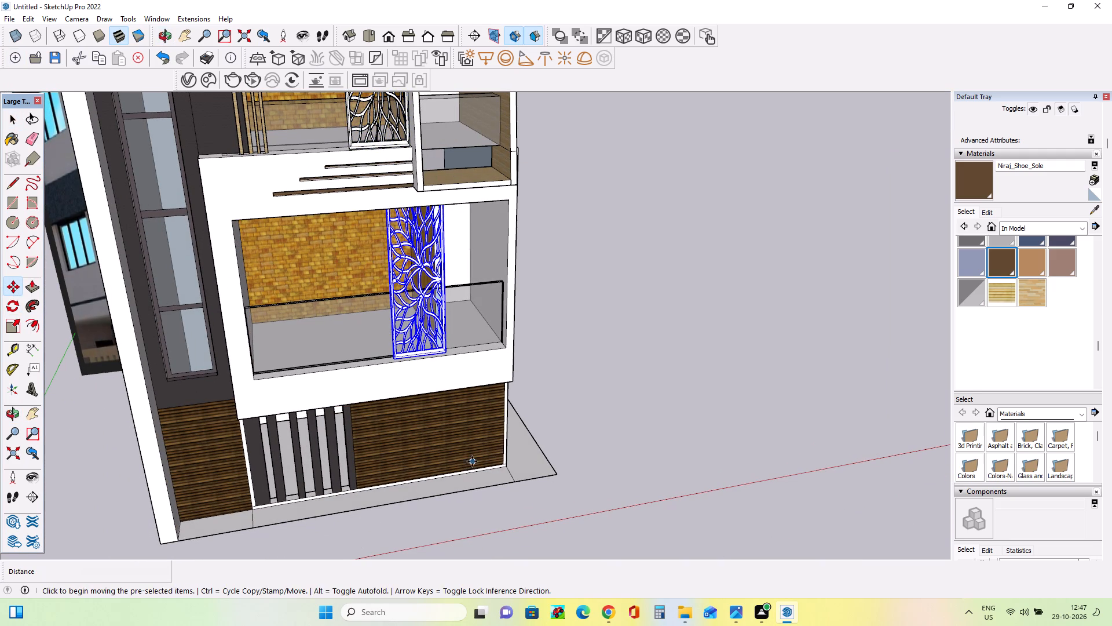
middle_click_drag(471, 455, 475, 464)
scroll(416, 451, "up", 3)
left_click(383, 326)
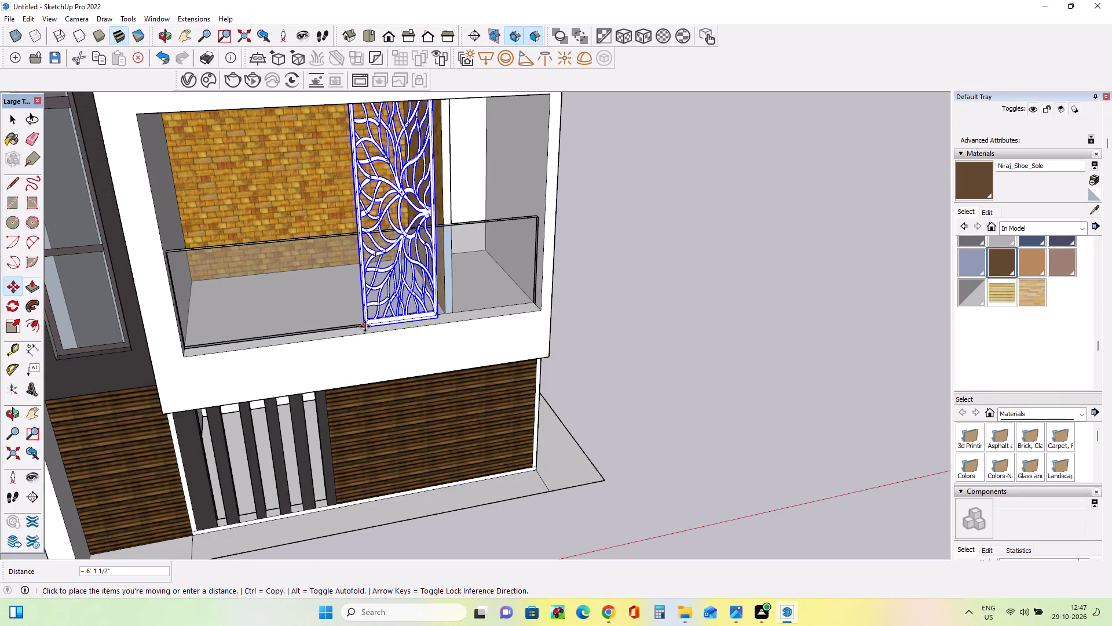
left_click(364, 326)
Examine both balcony grills from several angles and compare them with the balcony screens in the reference image.
scroll(398, 399, "down", 7)
middle_click_drag(398, 400, 419, 379)
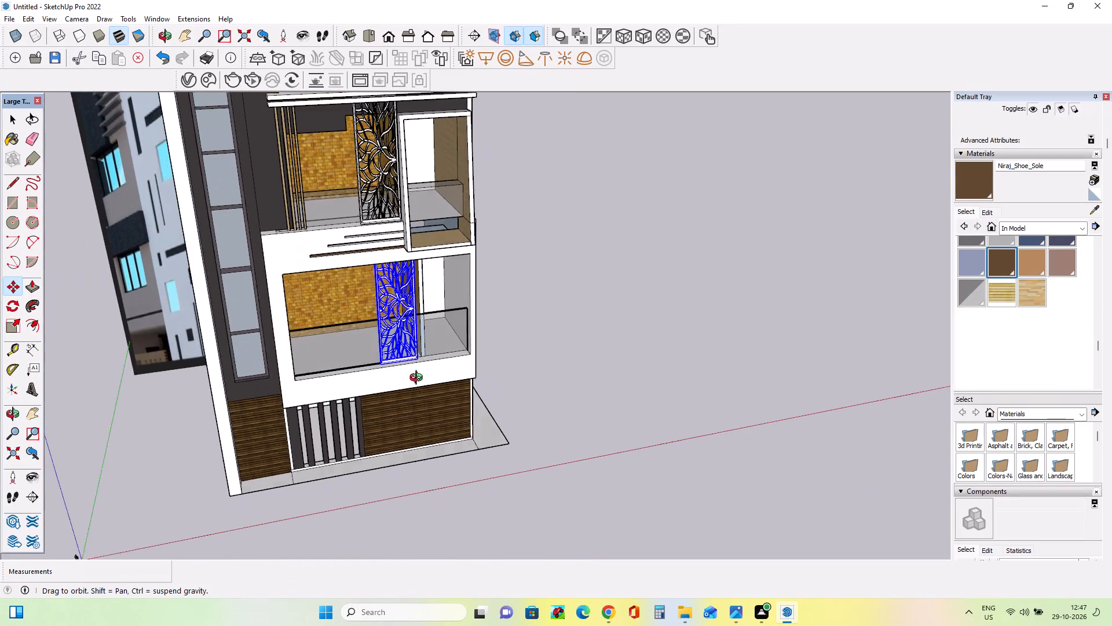
middle_click_drag(419, 379, 538, 336)
scroll(540, 340, "down", 3)
middle_click_drag(505, 362, 547, 334)
scroll(413, 269, "up", 6)
middle_click_drag(434, 356, 440, 369)
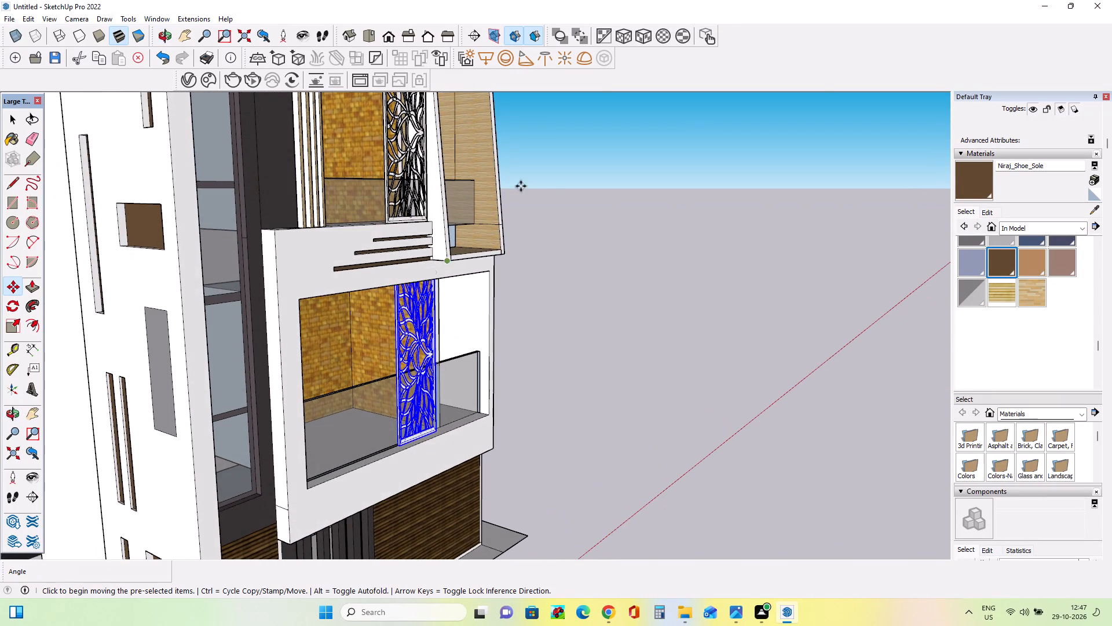
scroll(505, 248, "down", 4)
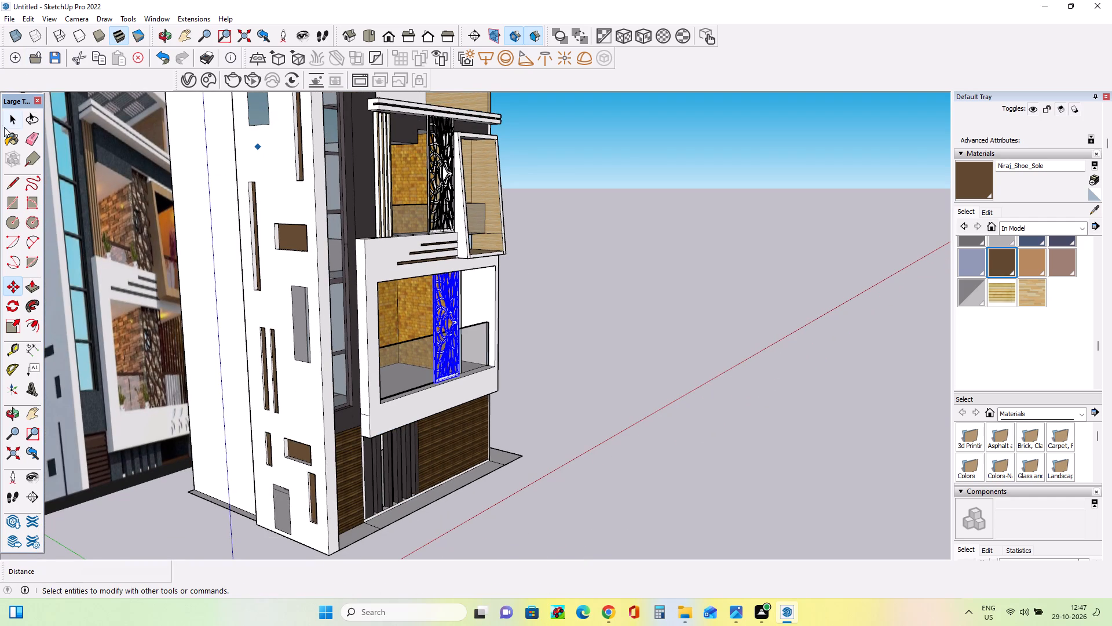
left_click(6, 125)
left_click(593, 249)
middle_click_drag(494, 317, 398, 335)
scroll(398, 334, "down", 6)
middle_click_drag(476, 254, 481, 220)
scroll(417, 246, "up", 8)
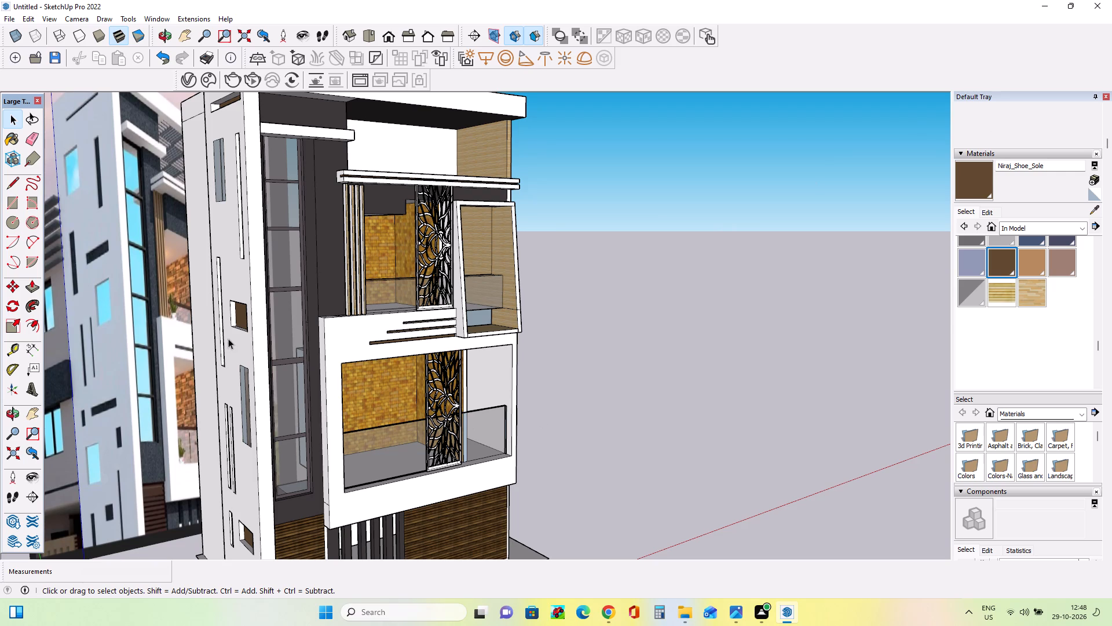
scroll(229, 339, "down", 4)
scroll(392, 358, "down", 5)
scroll(478, 378, "down", 4)
scroll(226, 385, "up", 8)
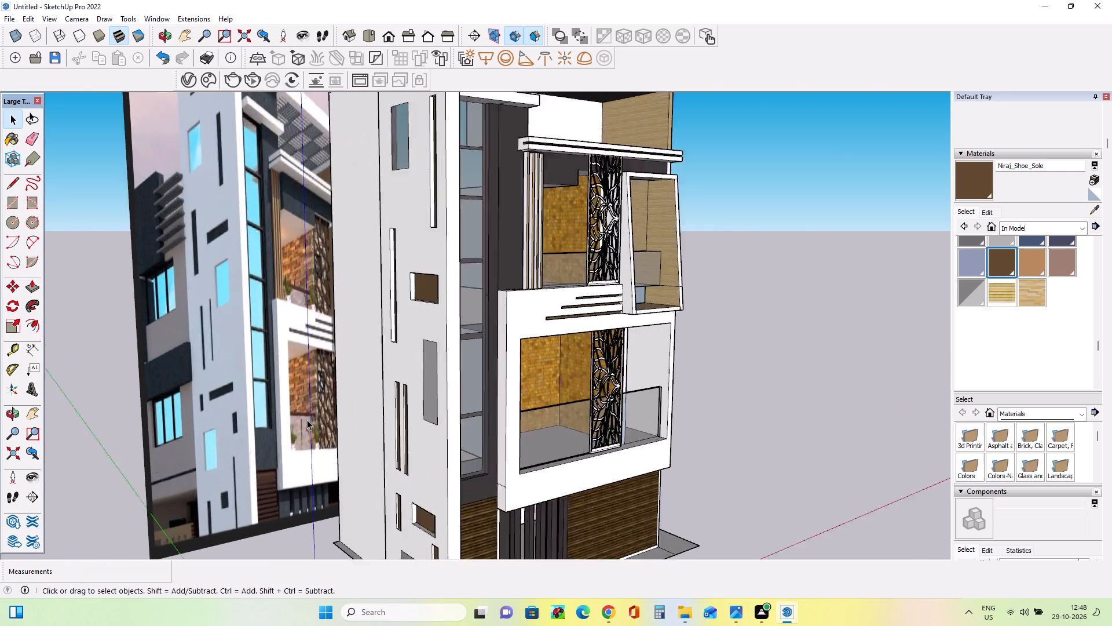
scroll(307, 420, "up", 7)
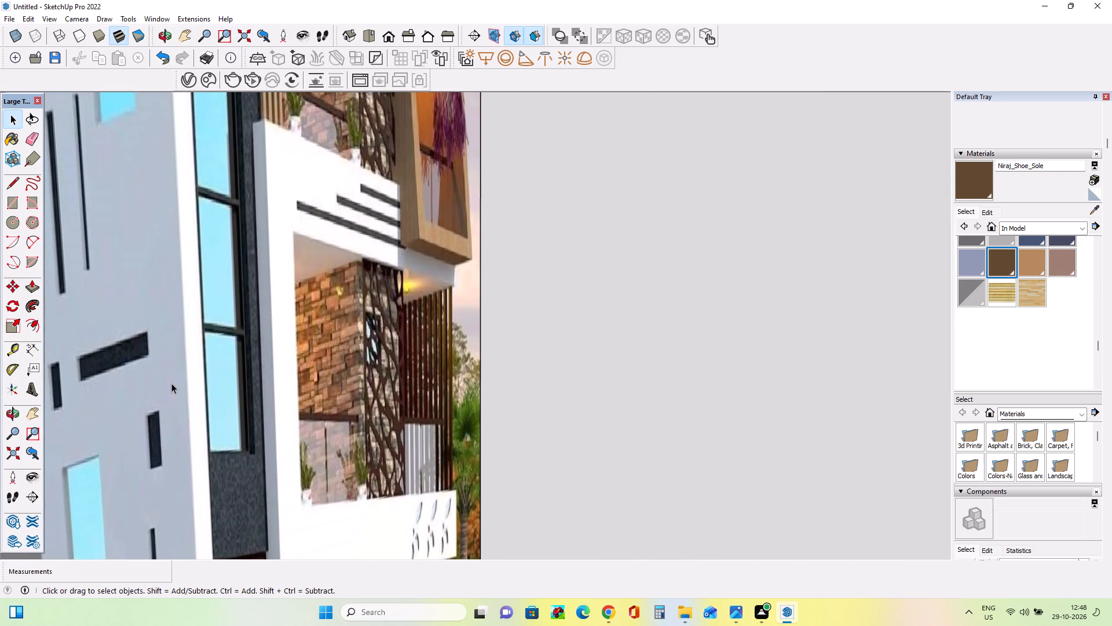
scroll(171, 383, "down", 12)
Open the first-floor grill component for editing, down to its nested upper-half component.
middle_click_drag(279, 378, 281, 390)
scroll(506, 397, "up", 12)
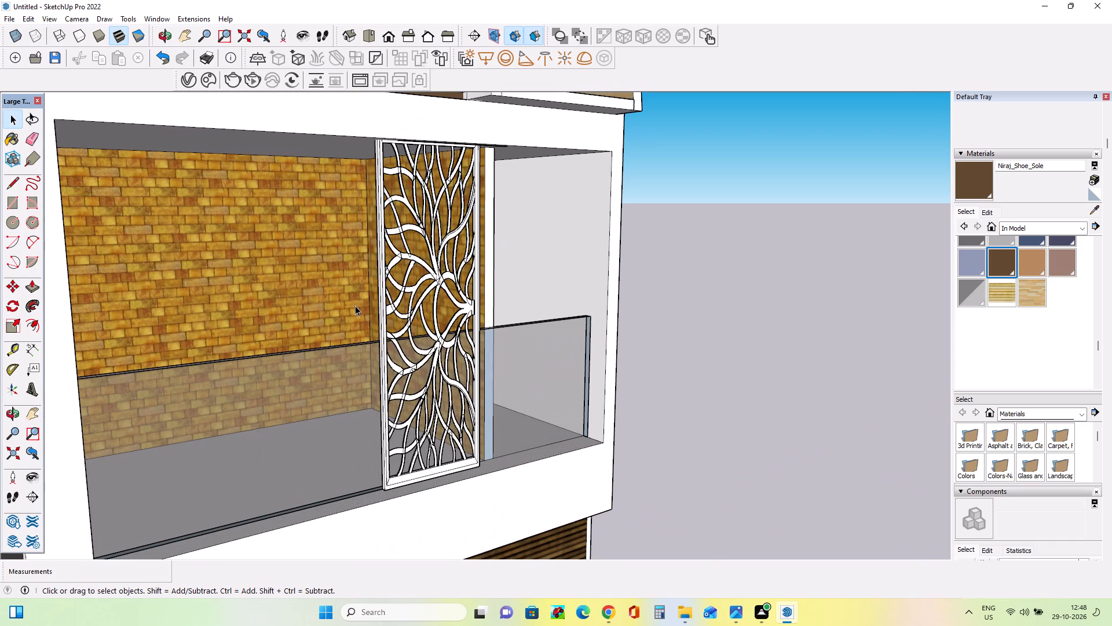
left_click(364, 314)
right_click(364, 317)
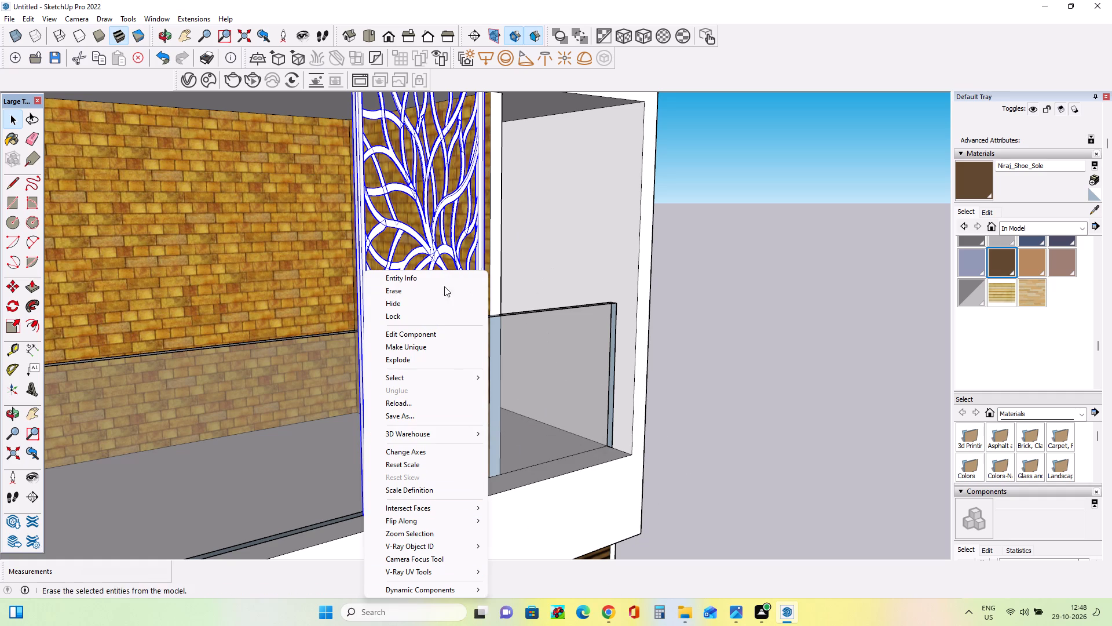
left_click(466, 329)
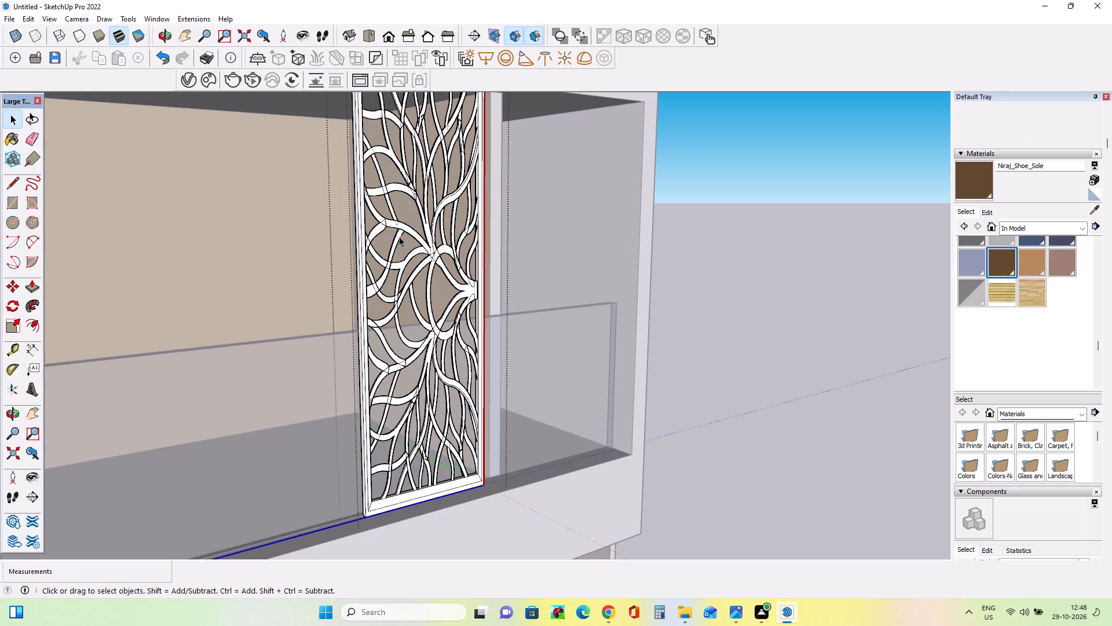
left_click(363, 253)
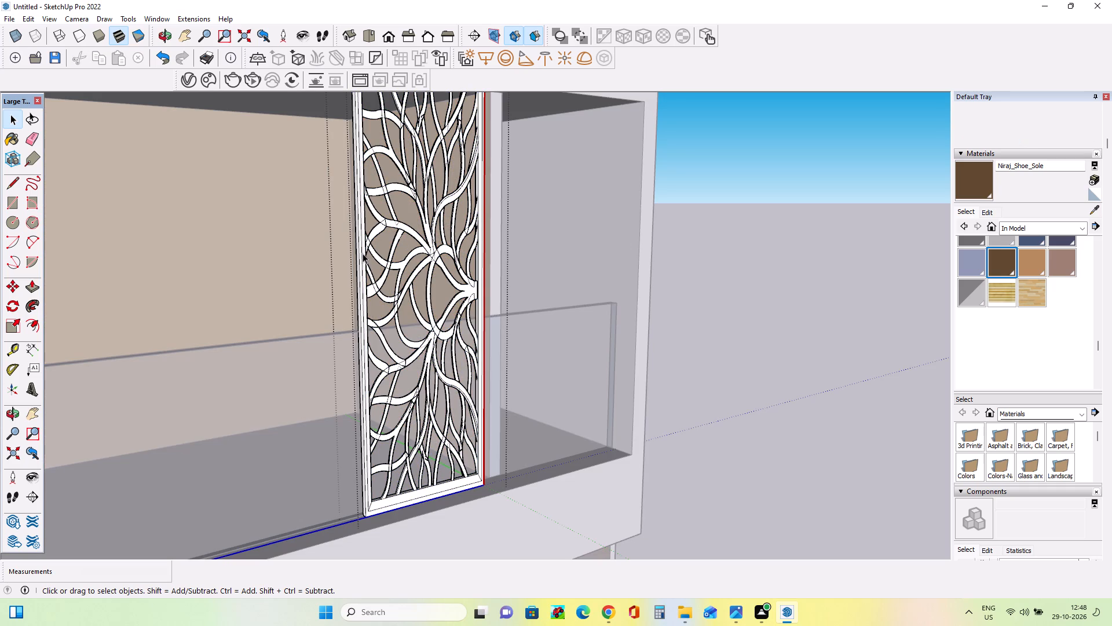
right_click(363, 253)
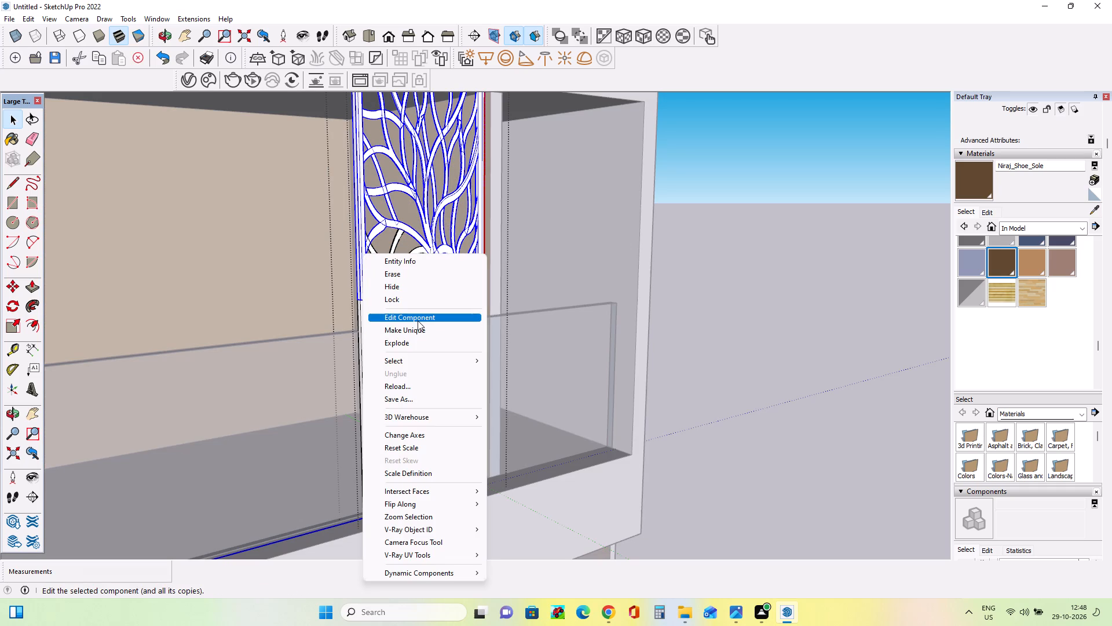
left_click(418, 321)
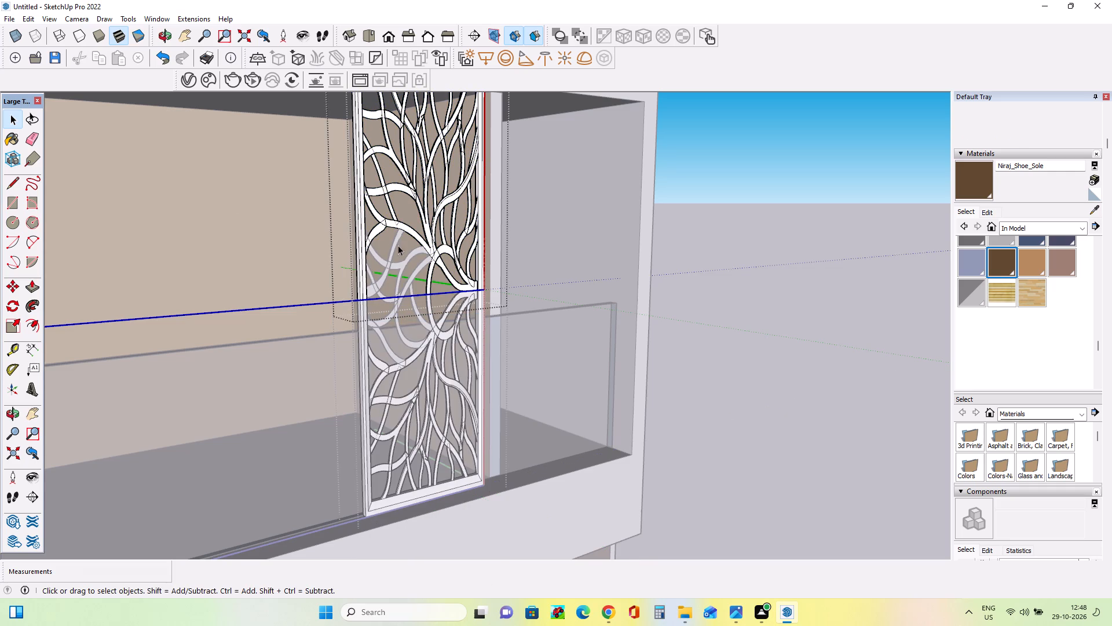
Paint the upper-half grill's frame and its main curved branches with the brown Niraj_Shoe_Sole material.
left_click(365, 238)
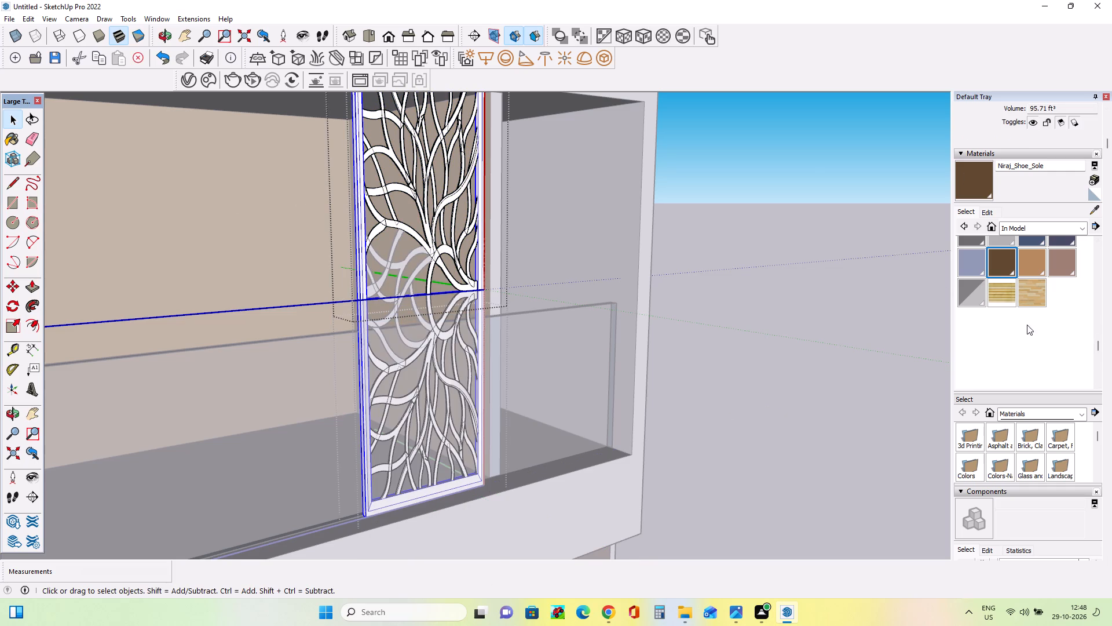
left_click(1004, 263)
scroll(427, 265, "up", 3)
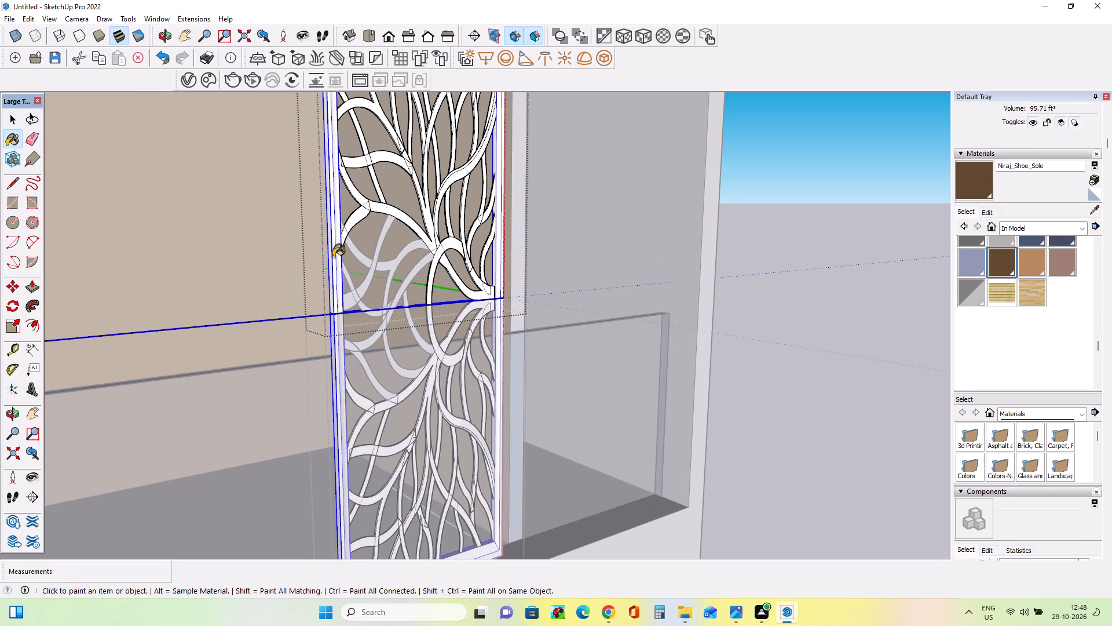
left_click(336, 245)
scroll(338, 247, "up", 3)
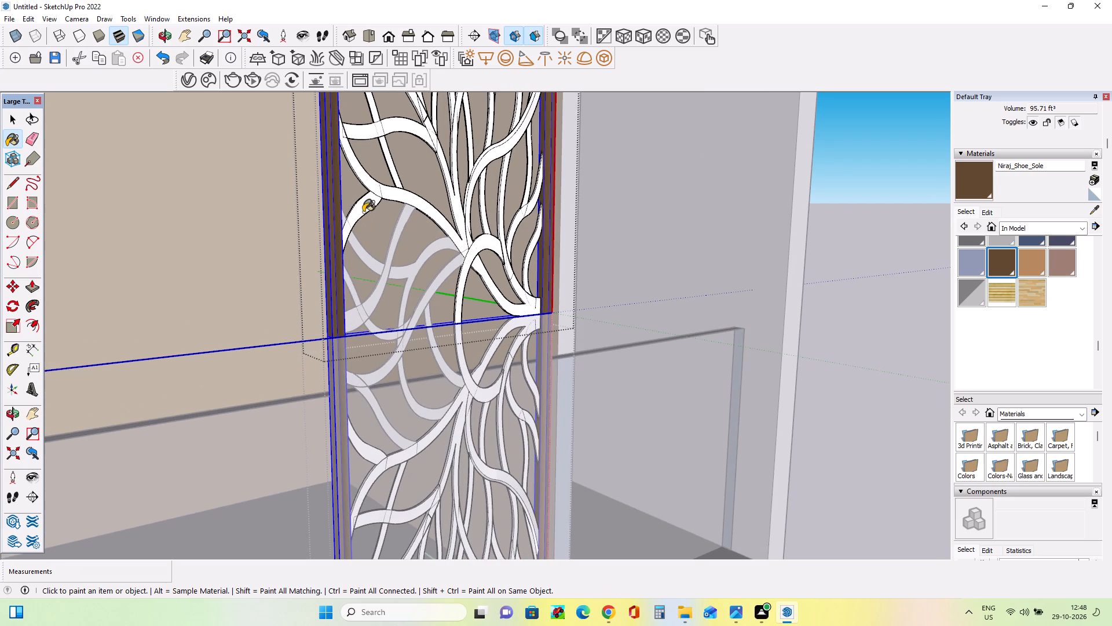
left_click(363, 212)
left_click(385, 191)
Paint the remaining white branches of the first-floor grill's upper-half component with the brown Niraj_Shoe_Sole material.
middle_click_drag(449, 267, 406, 281)
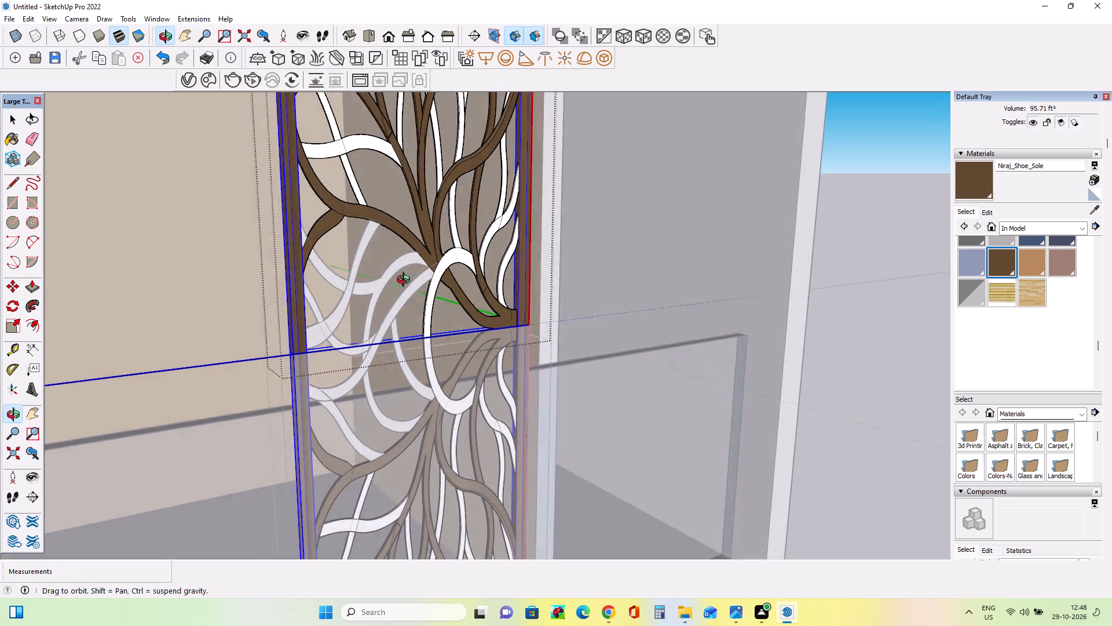
middle_click_drag(406, 281, 359, 287)
scroll(359, 287, "down", 10)
scroll(325, 226, "up", 9)
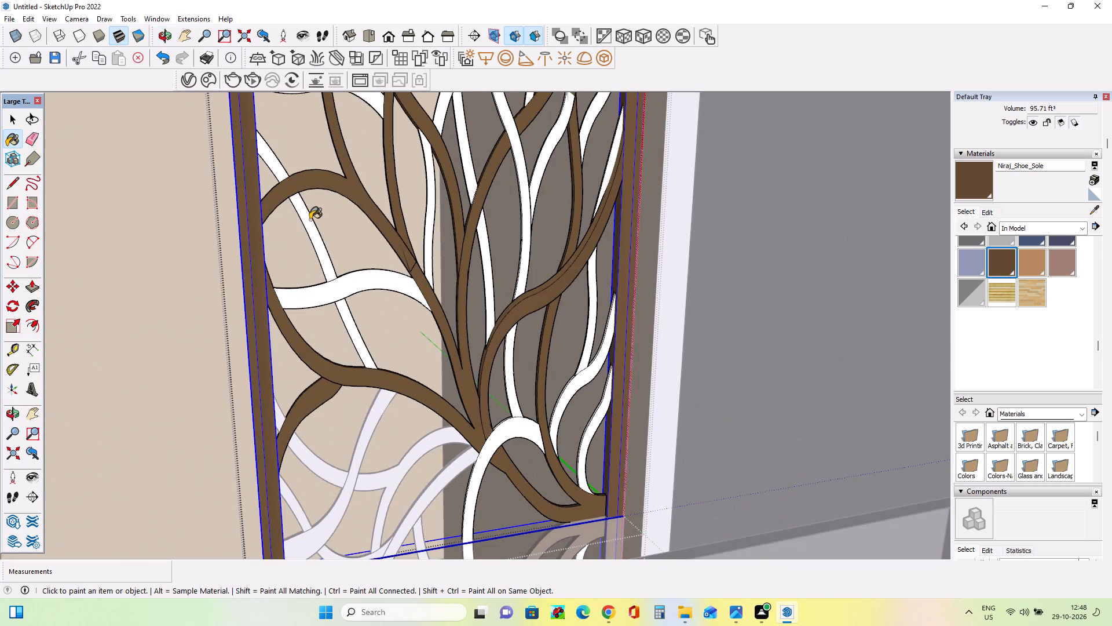
left_click(313, 221)
left_click(360, 285)
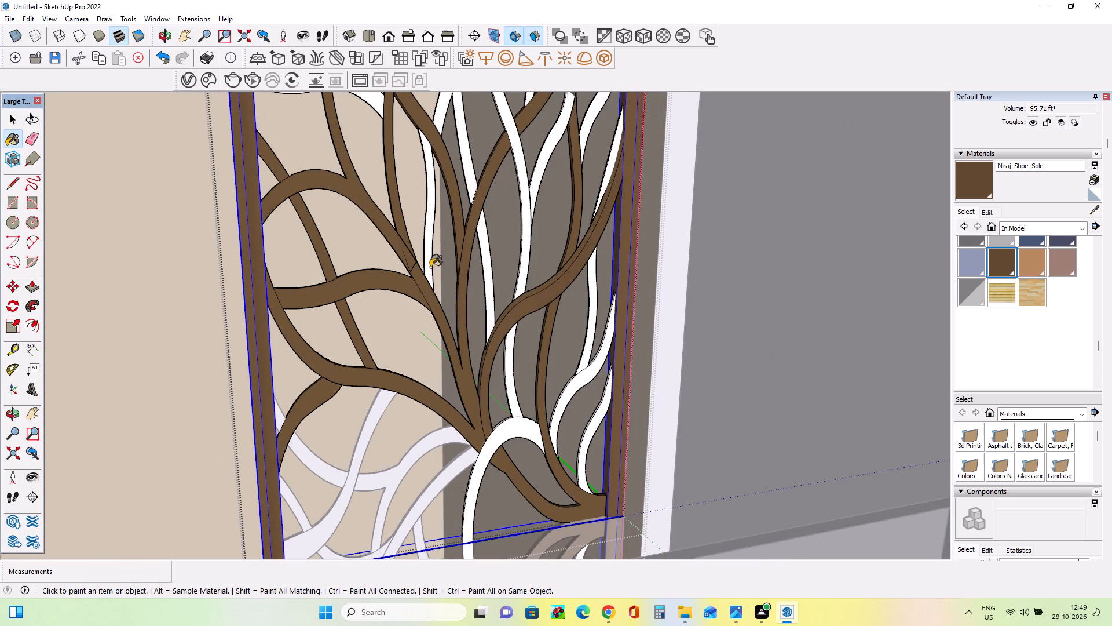
left_click(430, 267)
left_click(491, 281)
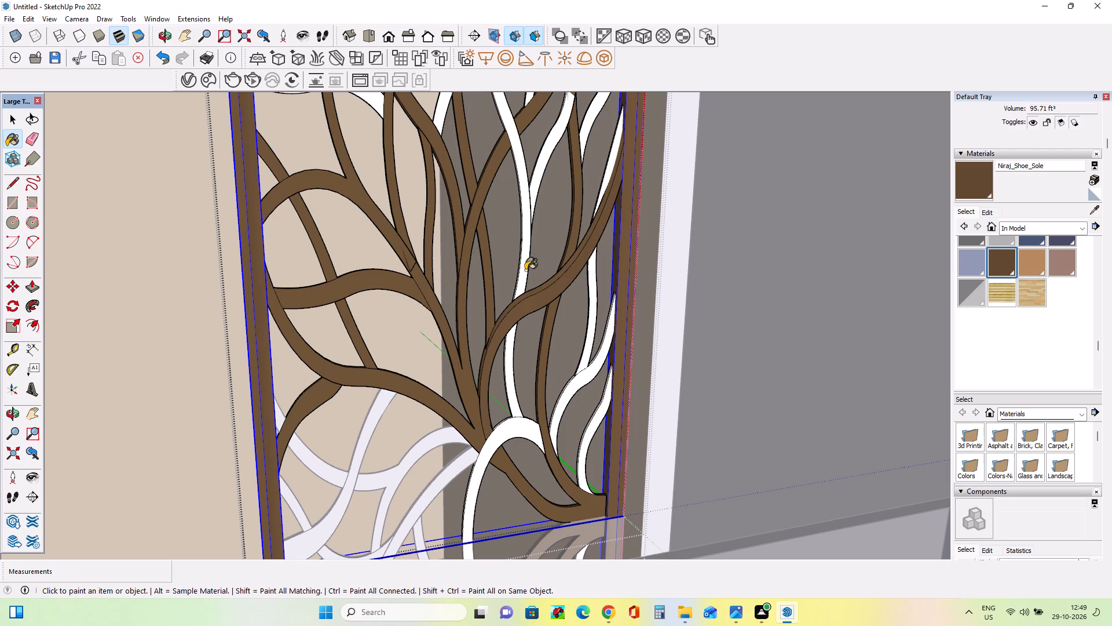
left_click(522, 269)
left_click(586, 122)
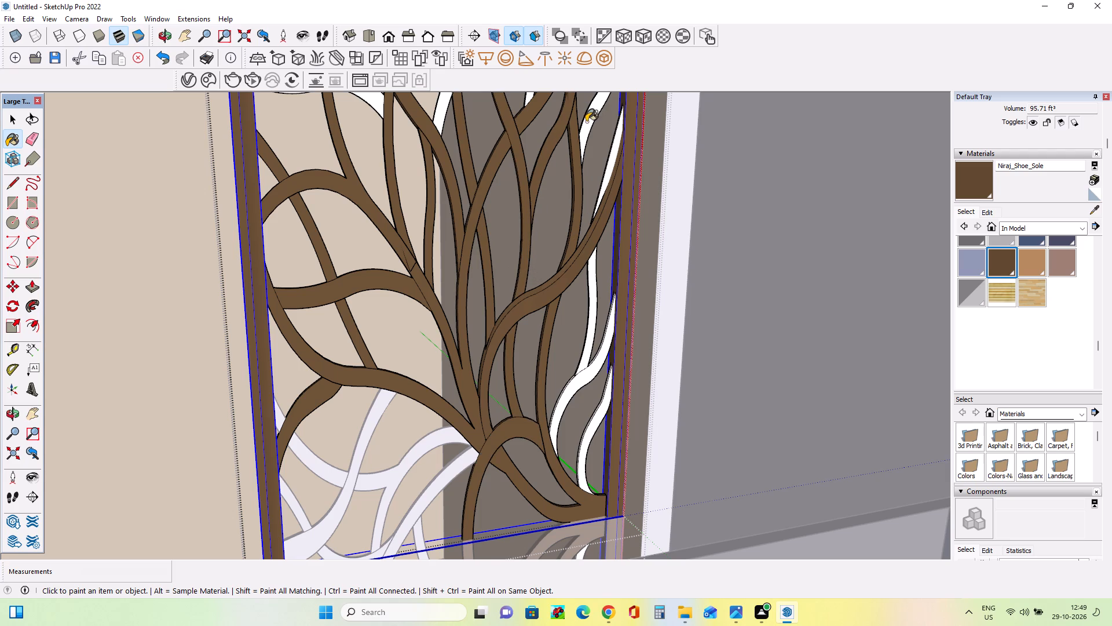
left_click(606, 181)
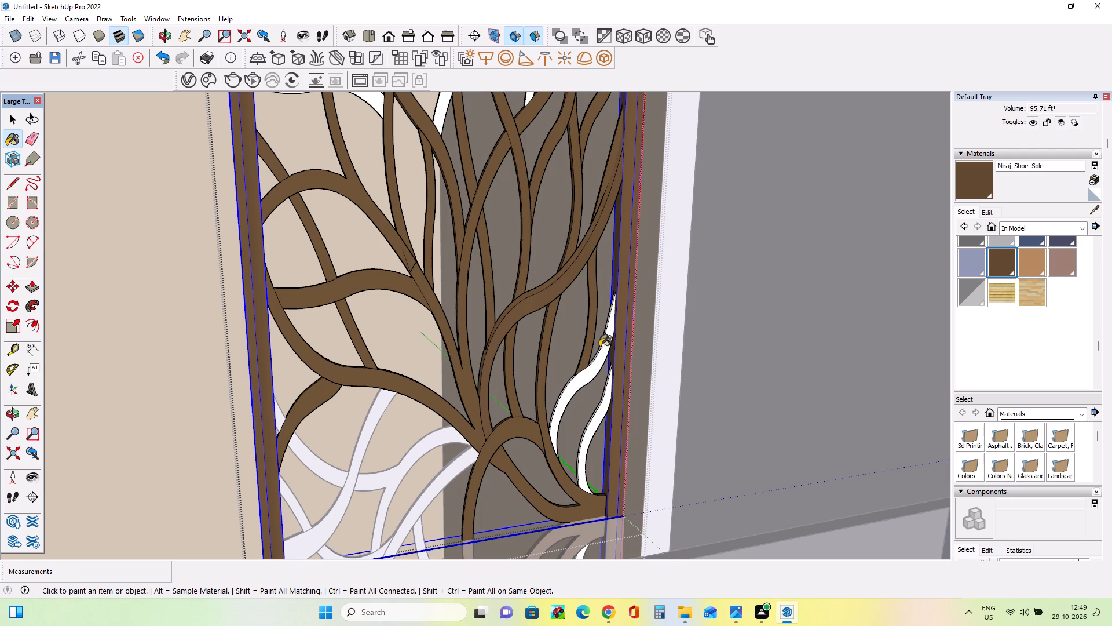
left_click(603, 352)
left_click(602, 410)
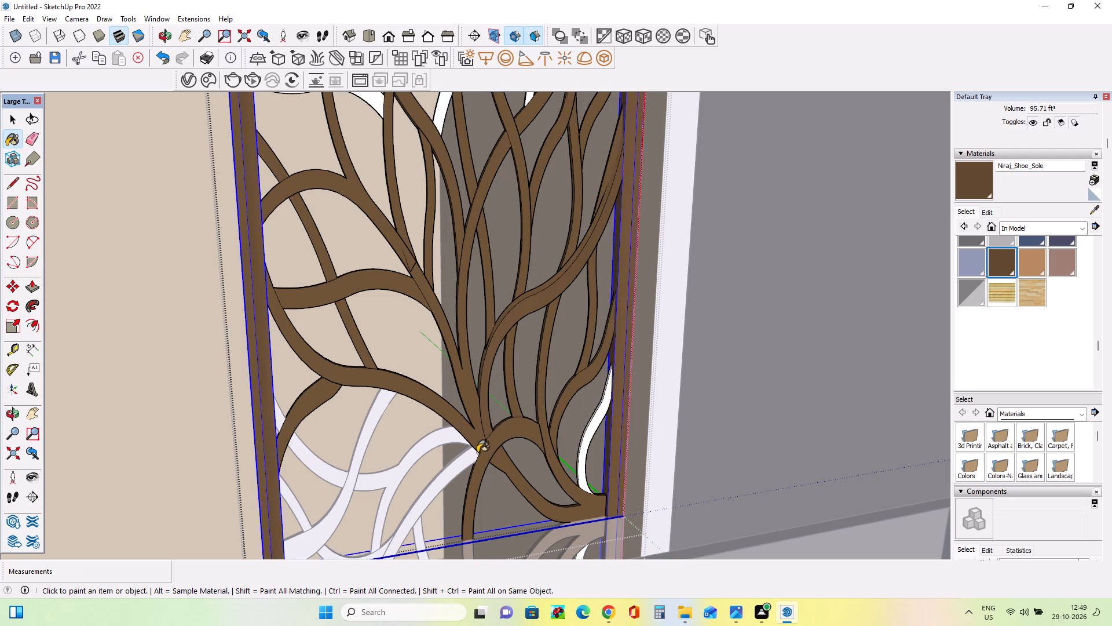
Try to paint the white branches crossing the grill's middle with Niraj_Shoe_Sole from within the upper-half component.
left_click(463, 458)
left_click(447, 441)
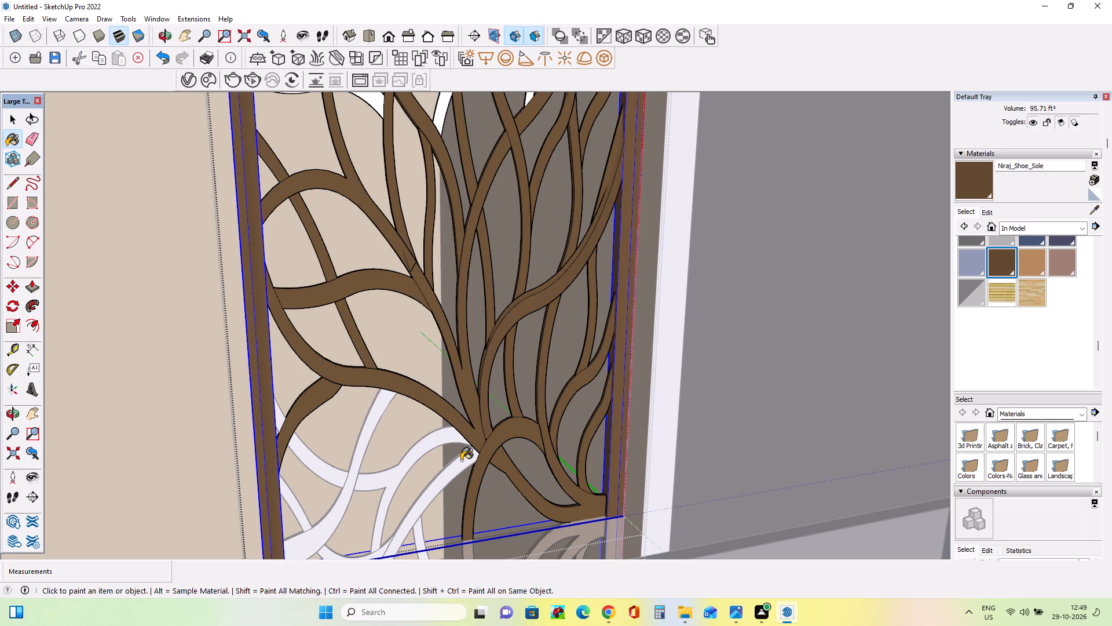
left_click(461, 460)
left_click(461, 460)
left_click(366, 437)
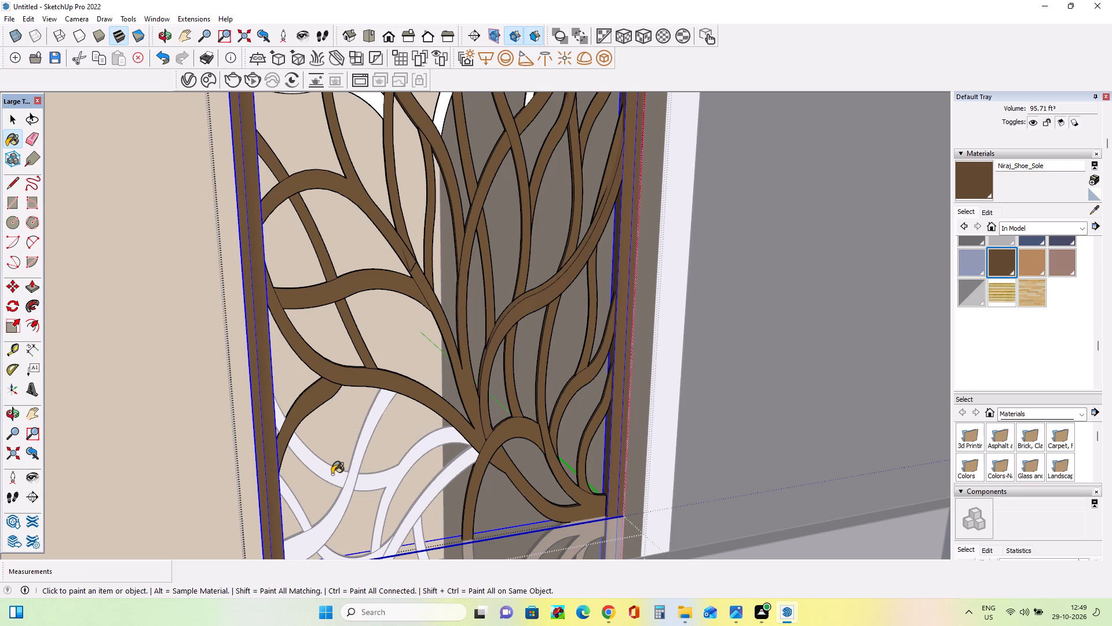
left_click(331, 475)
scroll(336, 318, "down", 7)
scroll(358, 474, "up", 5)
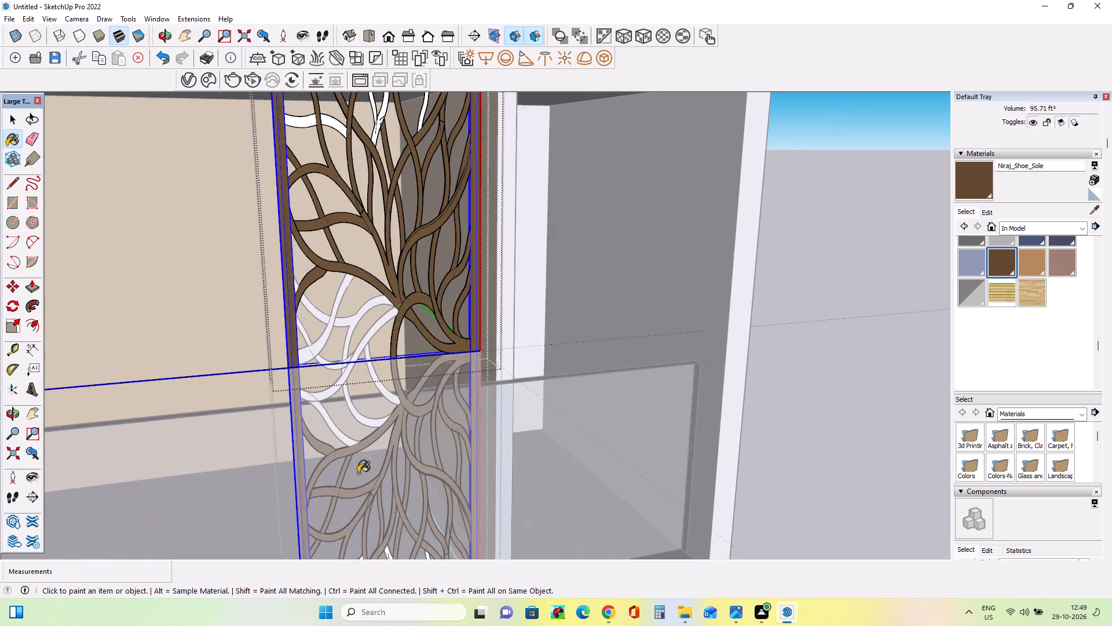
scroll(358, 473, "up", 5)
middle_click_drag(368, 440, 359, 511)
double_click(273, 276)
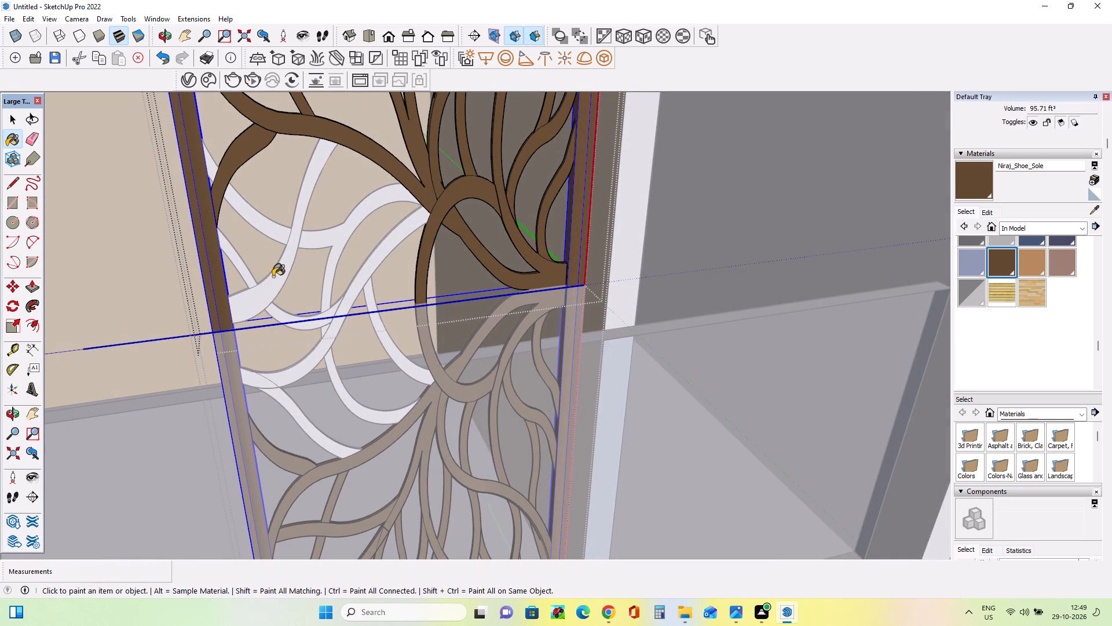
Leave the upper-half component and open the thick curved branch beside the frame at the grill's mid-height for editing.
left_click(12, 119)
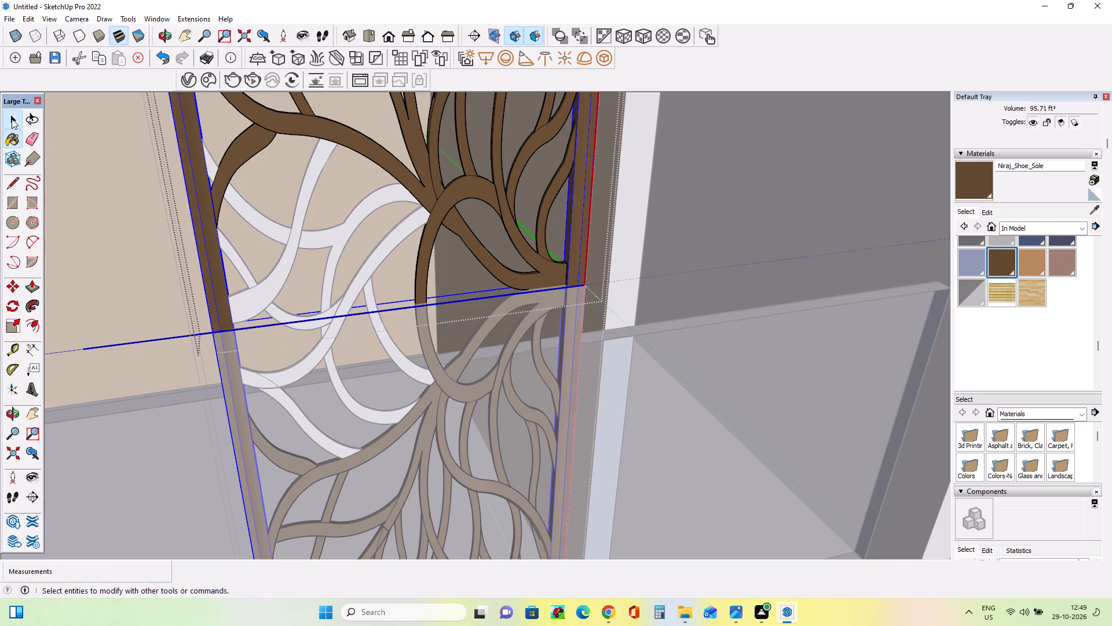
left_click(181, 216)
left_click(135, 248)
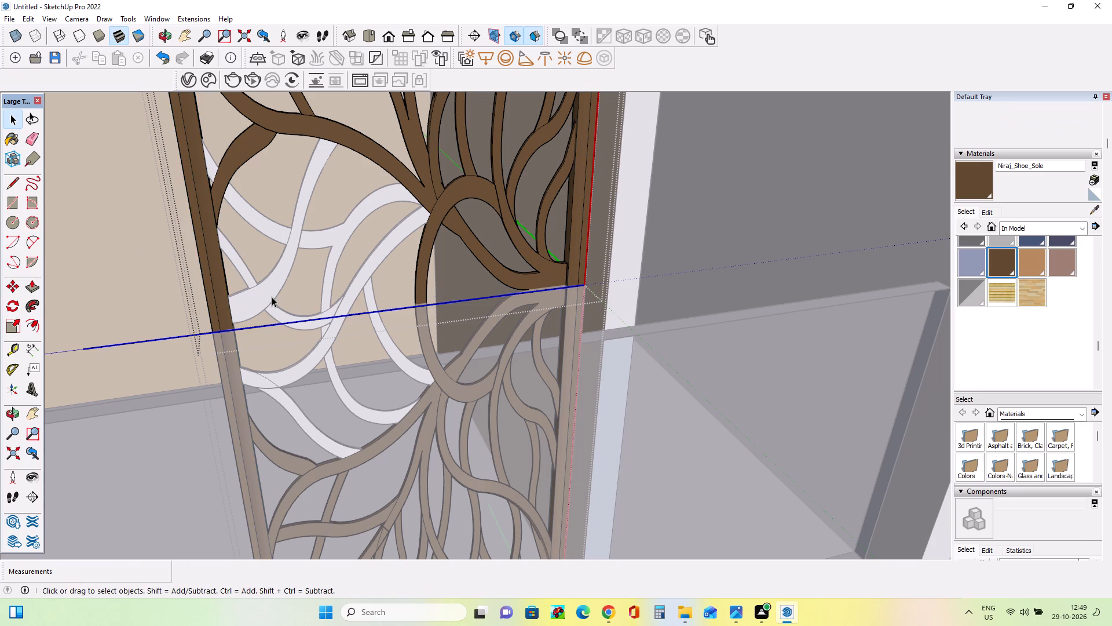
right_click(268, 286)
right_click(268, 286)
left_click(266, 288)
left_click(266, 288)
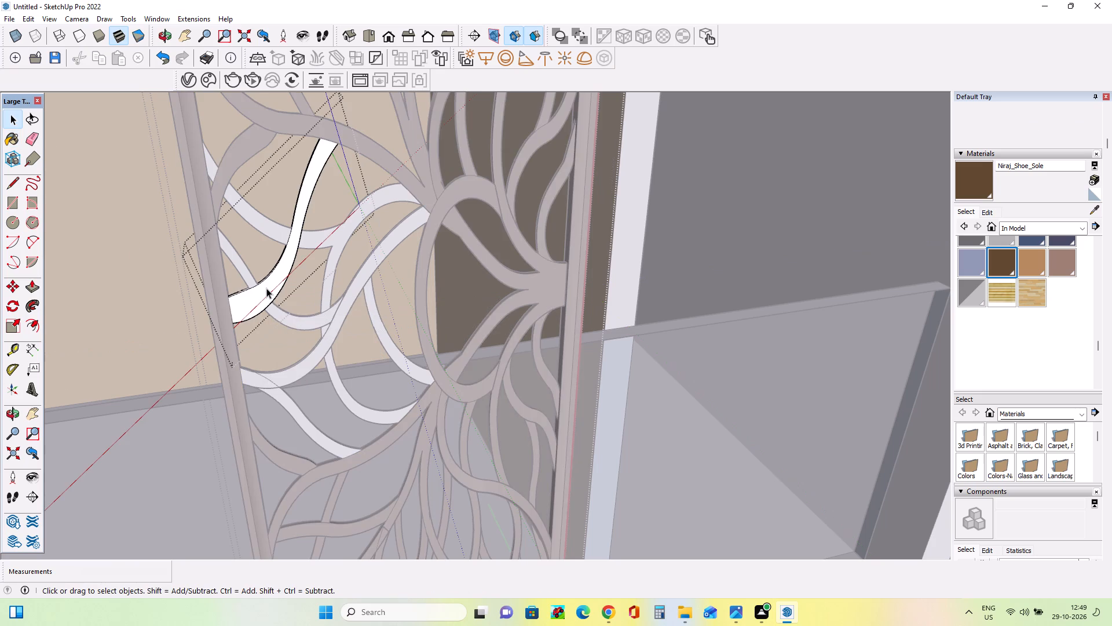
Paint the opened curved branch's long front face and try its end faces with Niraj_Shoe_Sole.
right_click(266, 288)
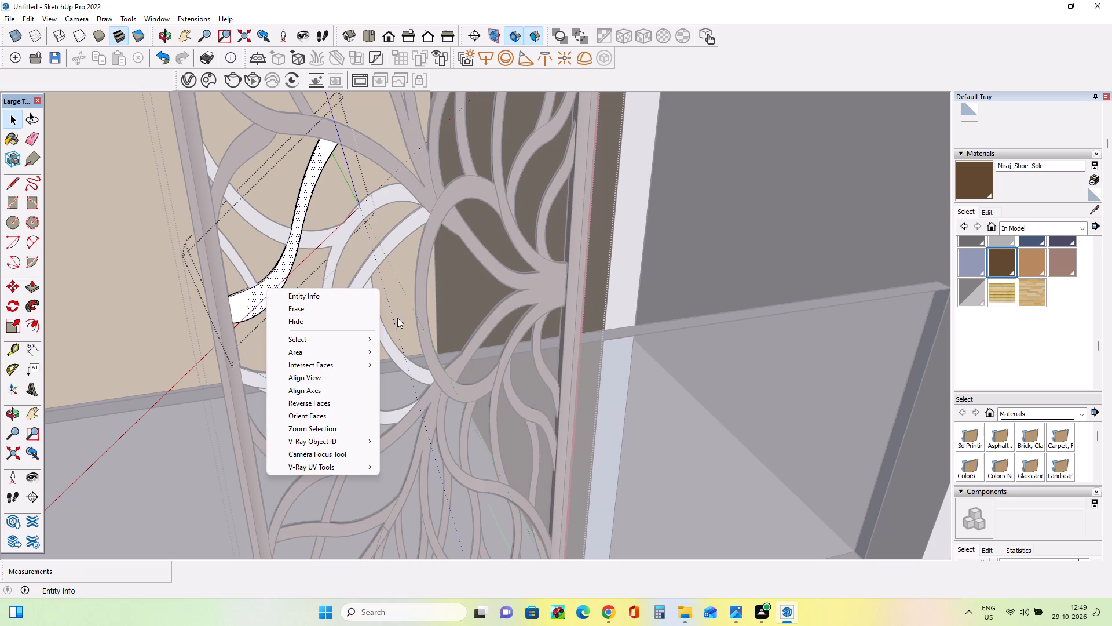
left_click(1000, 247)
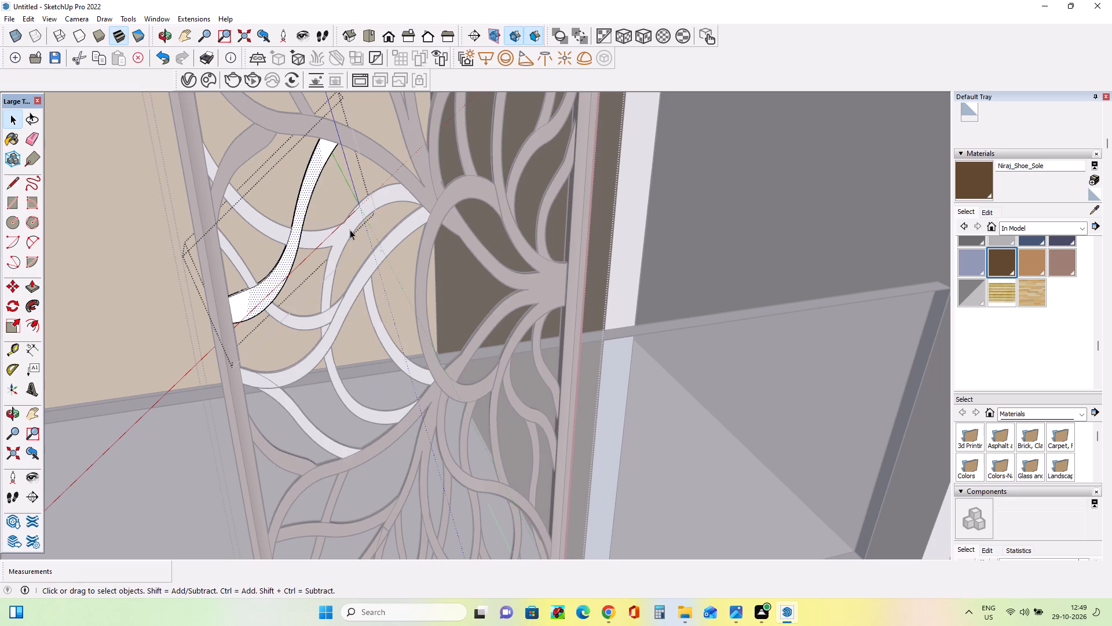
left_click(1002, 256)
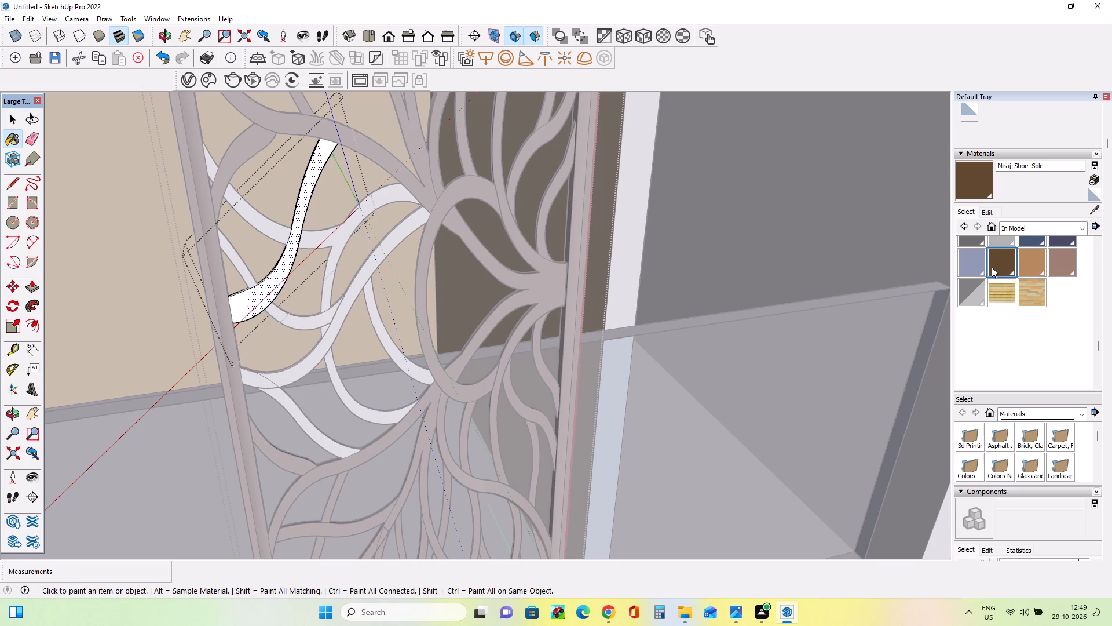
left_click(293, 248)
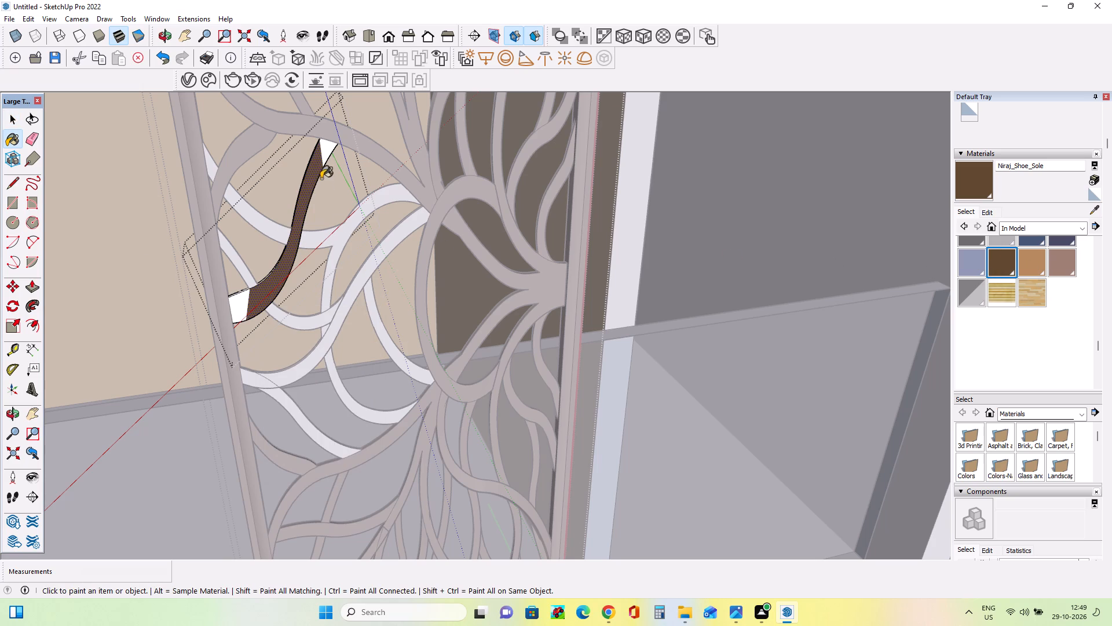
left_click(325, 146)
left_click(325, 147)
scroll(262, 237, "up", 2)
middle_click_drag(268, 236, 321, 201)
left_click(272, 316)
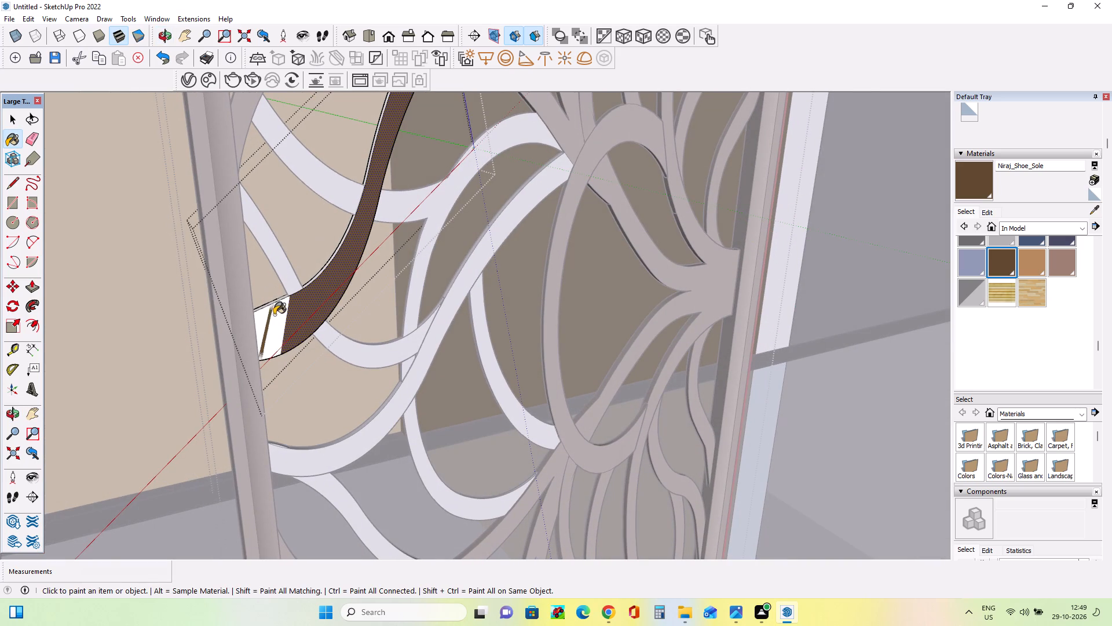
left_click(279, 315)
Close the branch and its parent grill components to return to the whole model.
scroll(283, 313, "up", 1)
middle_click_drag(279, 313, 254, 300)
scroll(254, 300, "down", 6)
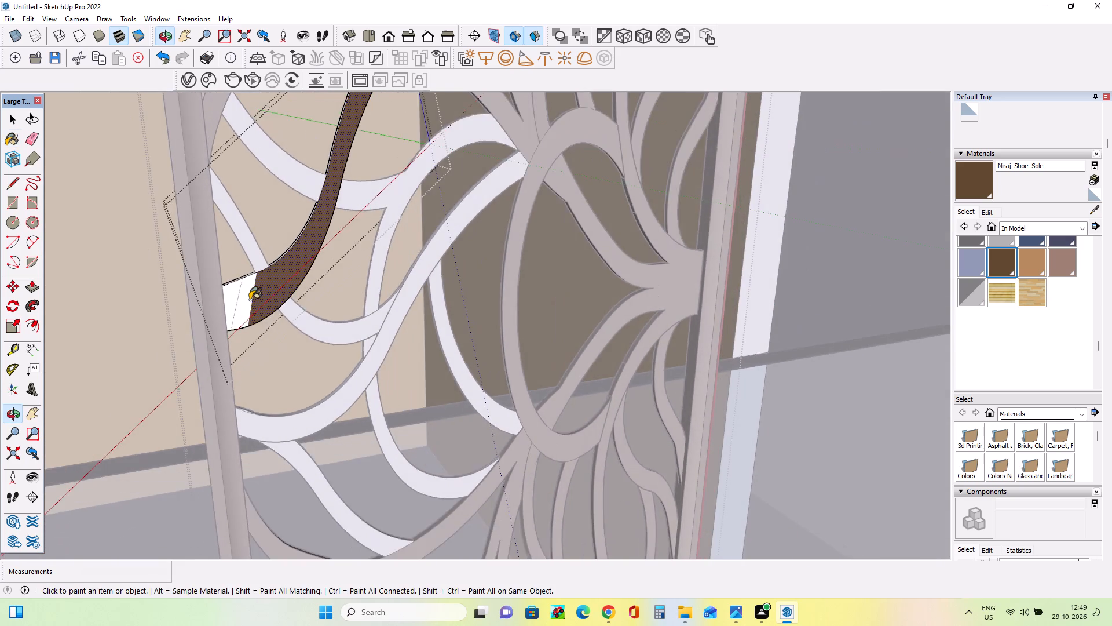
scroll(250, 300, "down", 18)
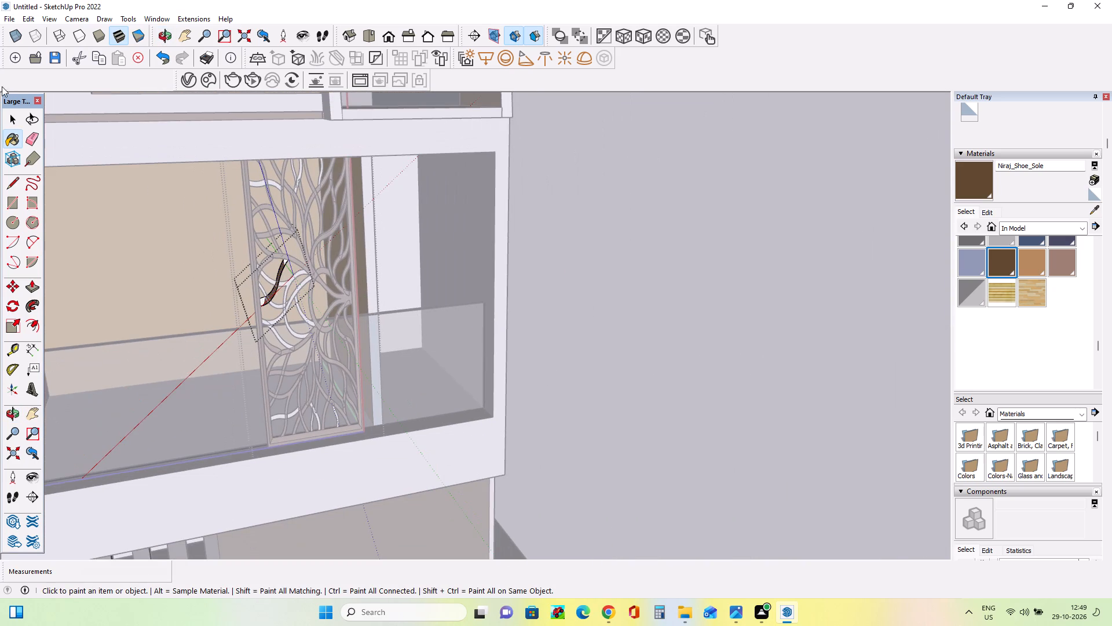
left_click(17, 120)
left_click(544, 252)
middle_click_drag(473, 273, 473, 281)
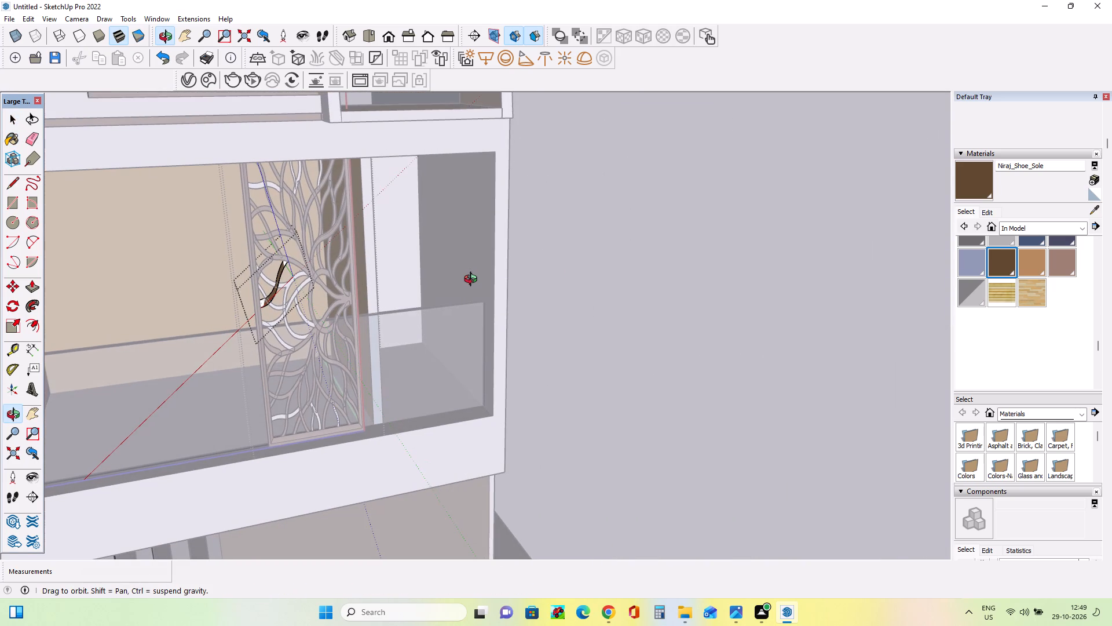
middle_click_drag(473, 281, 490, 259)
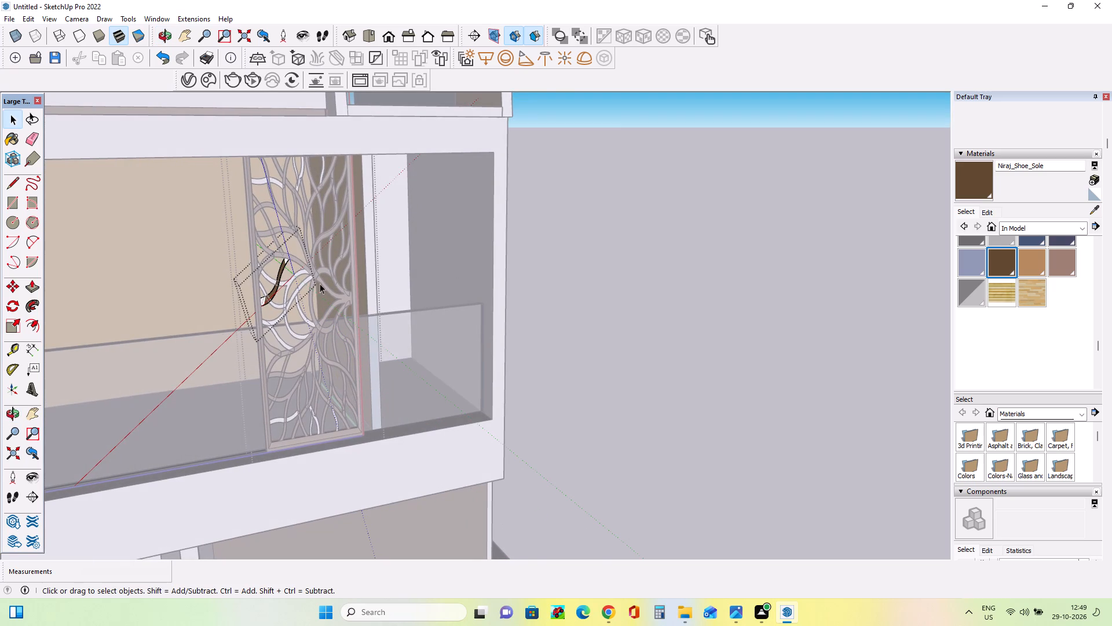
scroll(319, 263, "up", 3)
double_click(769, 272)
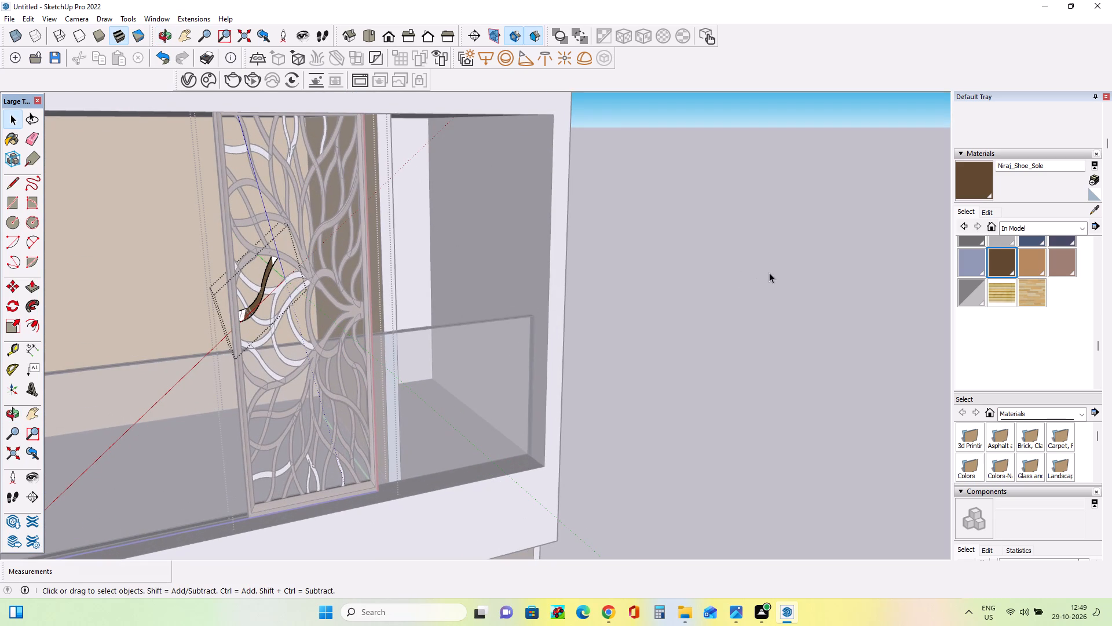
left_click(634, 263)
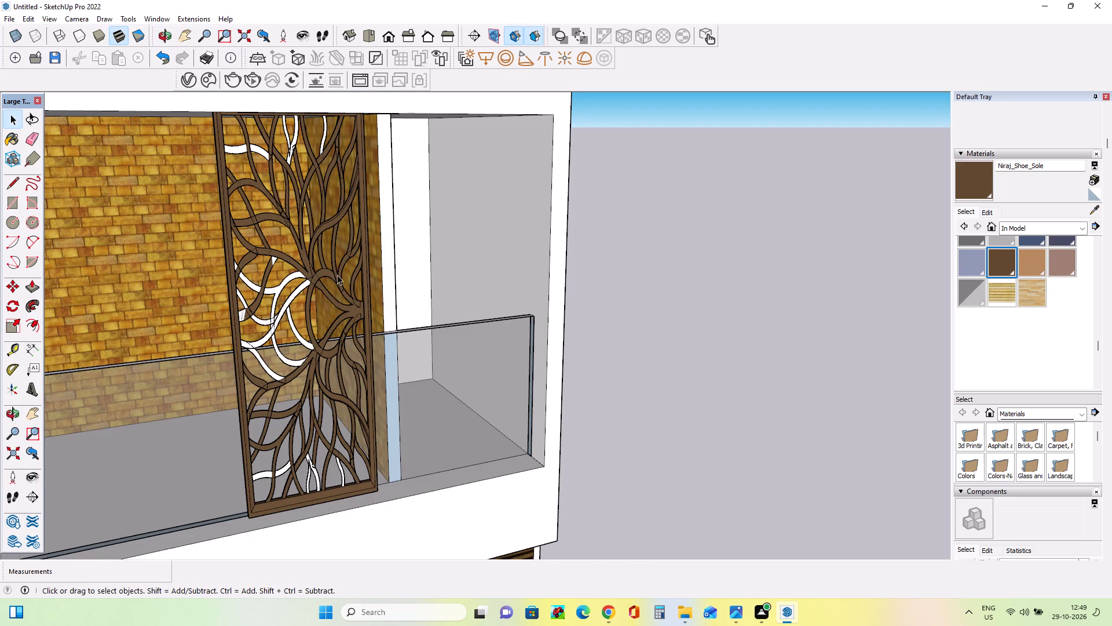
Paint the entire first-floor balcony grill component with the Niraj_Shoe_Sole material.
left_click(331, 274)
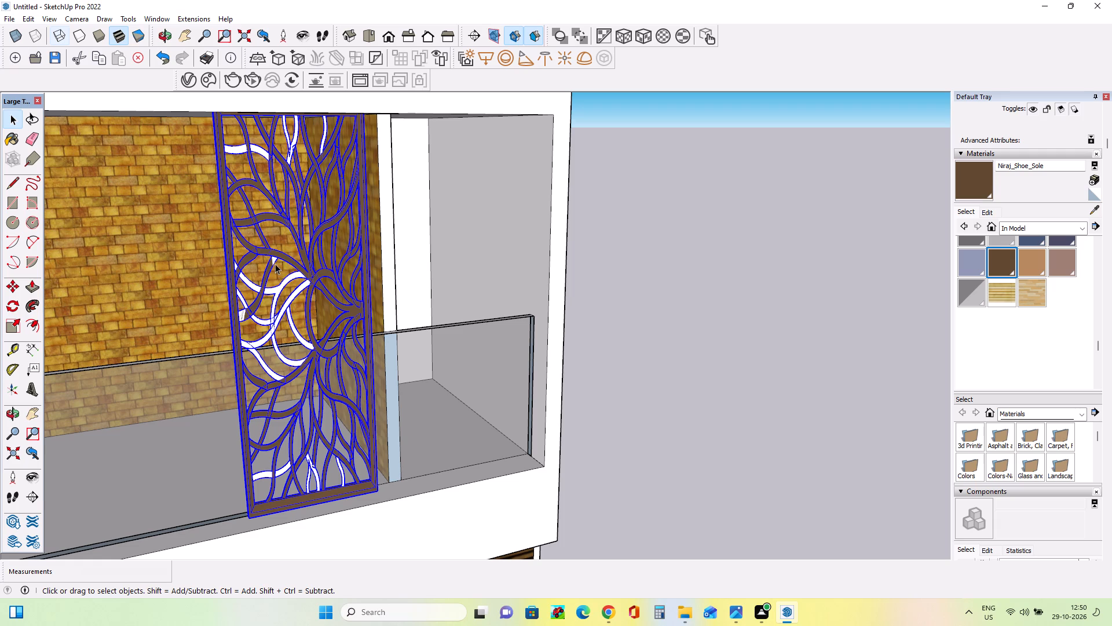
left_click(1005, 262)
scroll(301, 248, "up", 15)
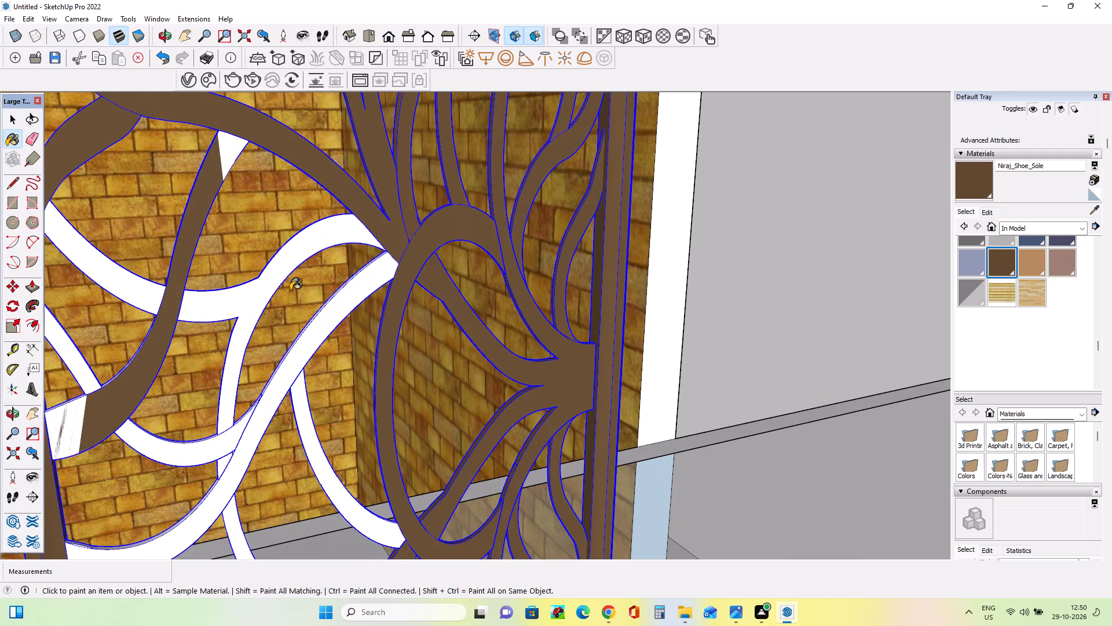
left_click(295, 264)
Paint the entire upper-floor balcony grill component with the same Niraj_Shoe_Sole material.
scroll(343, 256, "down", 15)
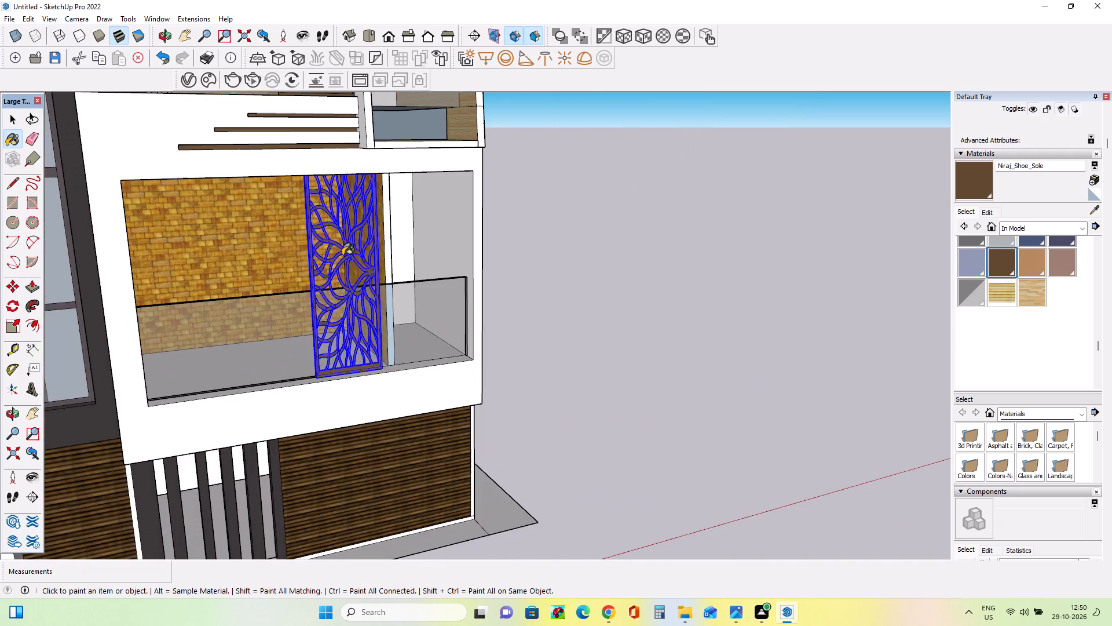
middle_click_drag(367, 282, 357, 327)
scroll(357, 327, "down", 8)
scroll(321, 136, "up", 2)
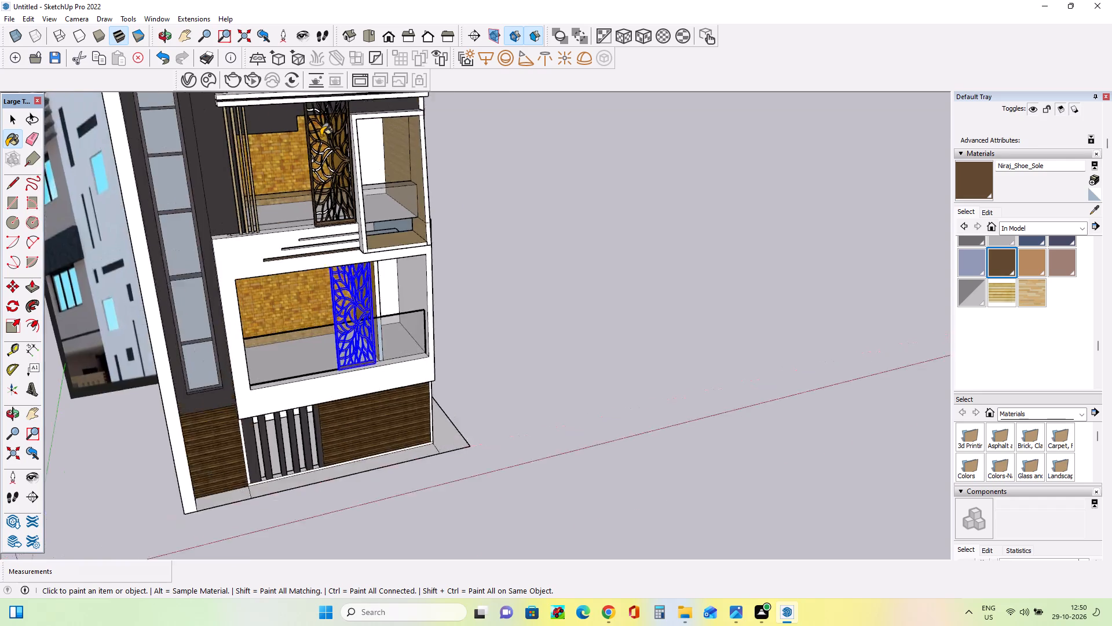
scroll(321, 136, "up", 12)
left_click(331, 167)
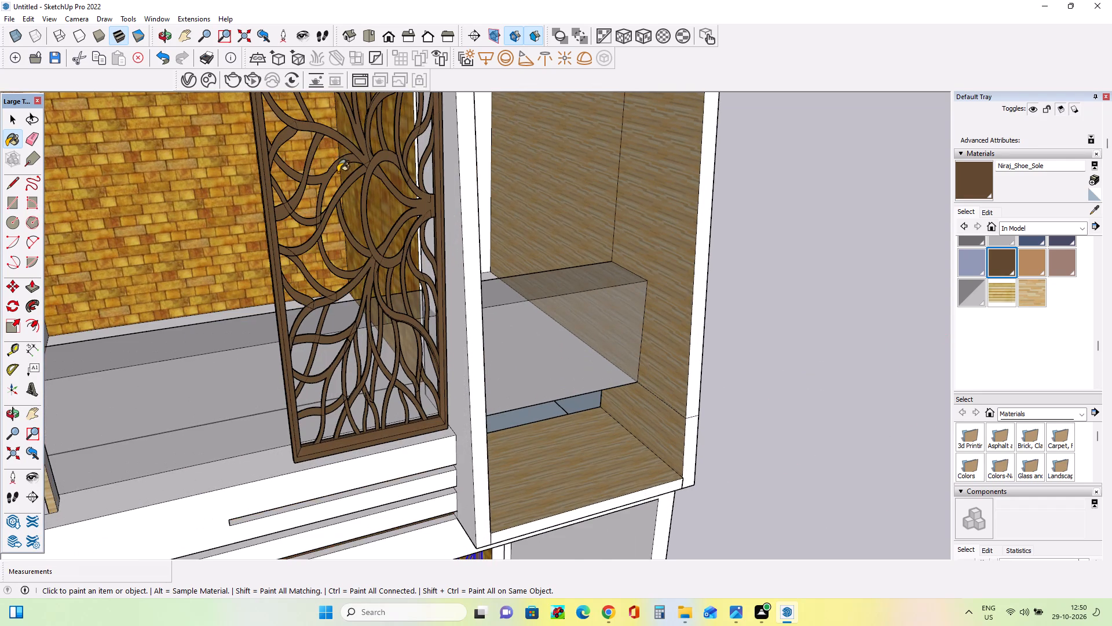
Examine the whole facade with both painted balcony grills beside the reference image.
scroll(336, 172, "down", 18)
scroll(338, 181, "down", 4)
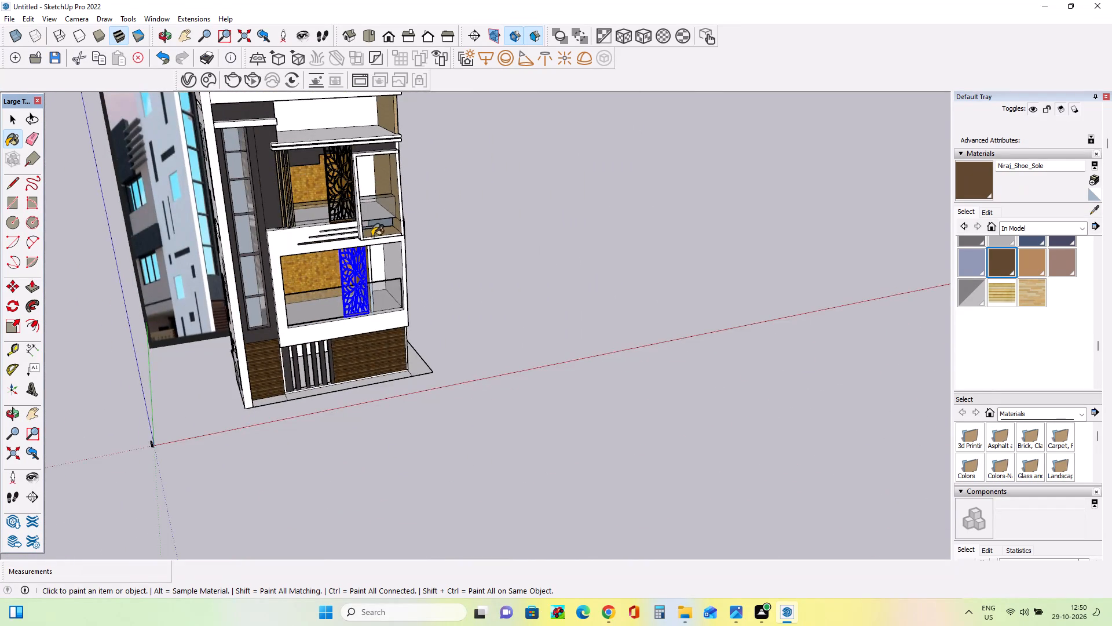
middle_click_drag(372, 236, 379, 197)
scroll(379, 197, "down", 2)
middle_click_drag(433, 312, 437, 329)
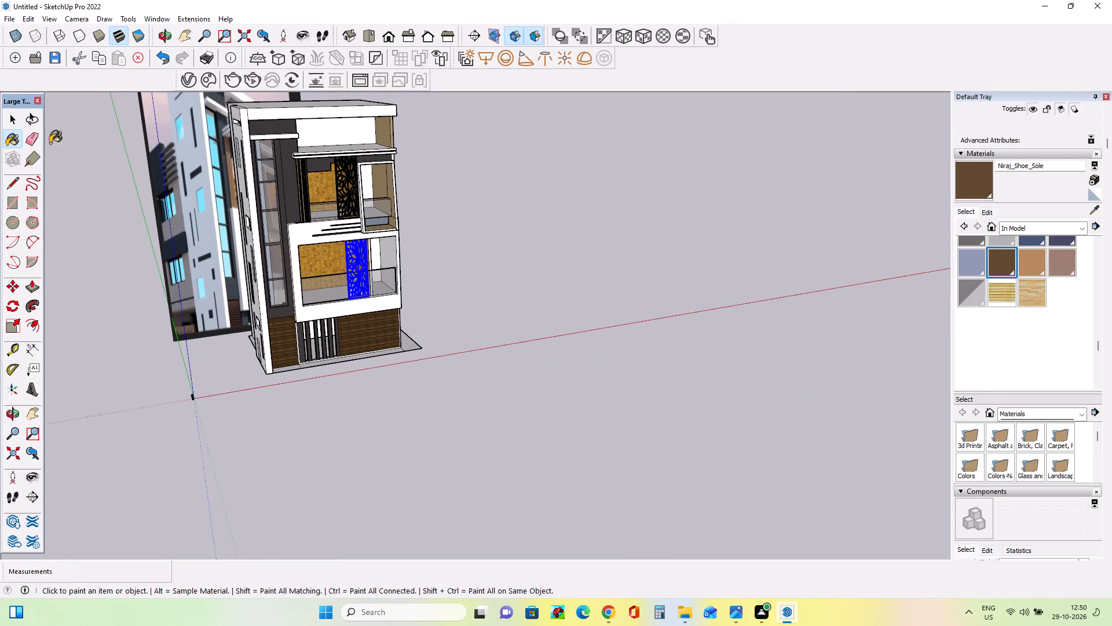
left_click(36, 414)
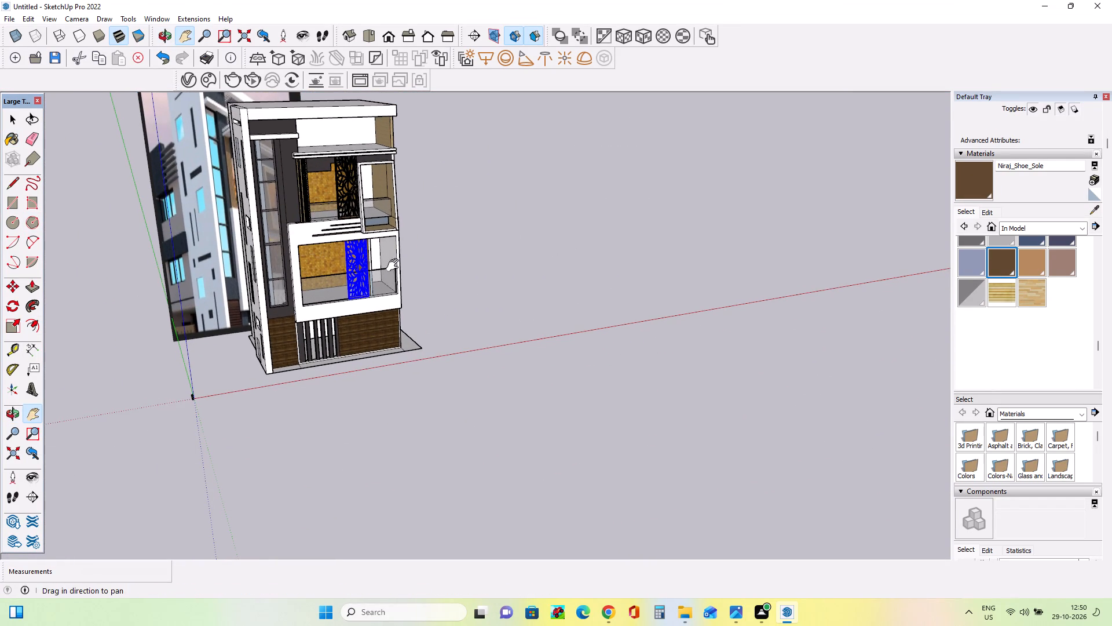
left_click_drag(397, 265, 419, 350)
middle_click_drag(449, 328, 449, 219)
scroll(285, 287, "up", 2)
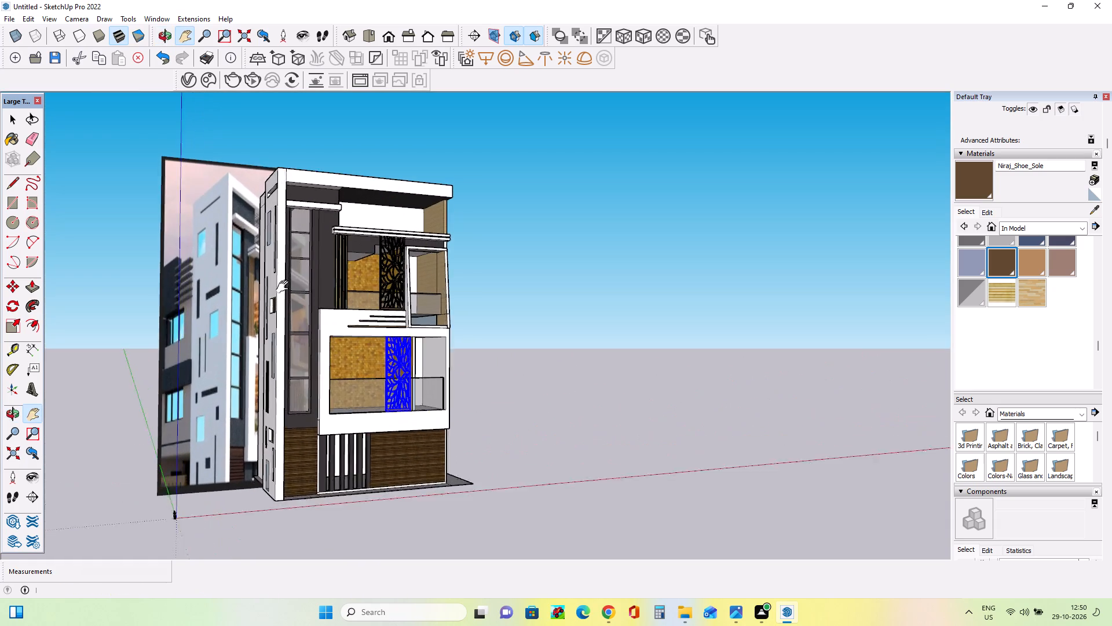
Clear the selection so the first-floor balcony grill is no longer highlighted.
scroll(285, 287, "up", 1)
middle_click_drag(285, 288, 389, 315)
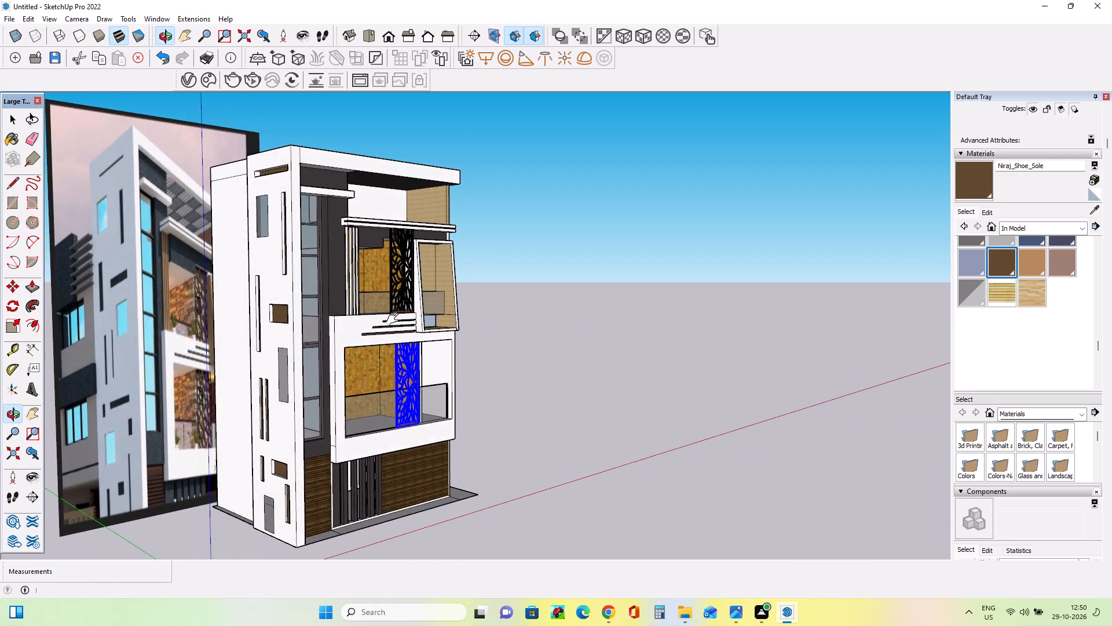
scroll(395, 319, "up", 2)
scroll(396, 319, "down", 3)
middle_click_drag(427, 355, 430, 366)
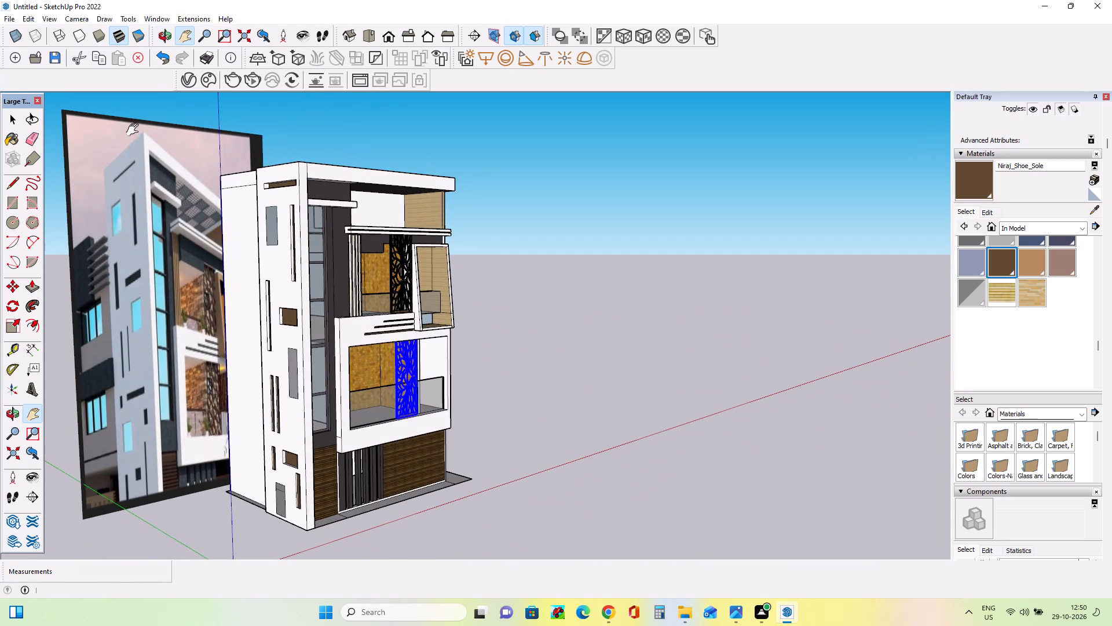
left_click(10, 118)
left_click(559, 333)
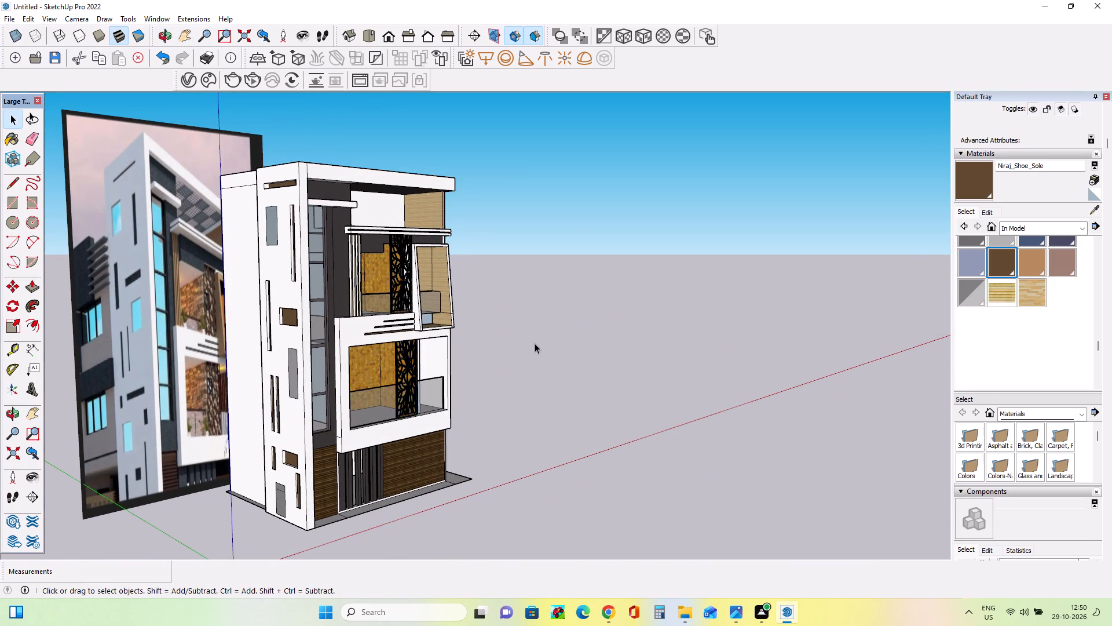
Examine the building from the front, slotted side wall and rear beside the reference image.
scroll(532, 344, "up", 1)
middle_click(529, 313)
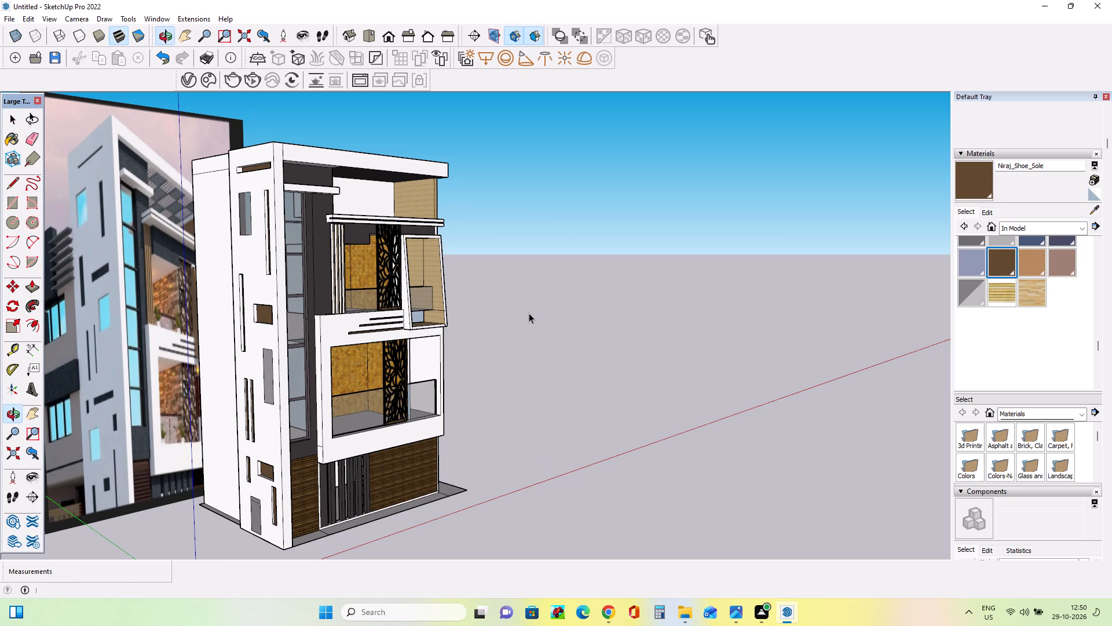
middle_click_drag(529, 313, 535, 333)
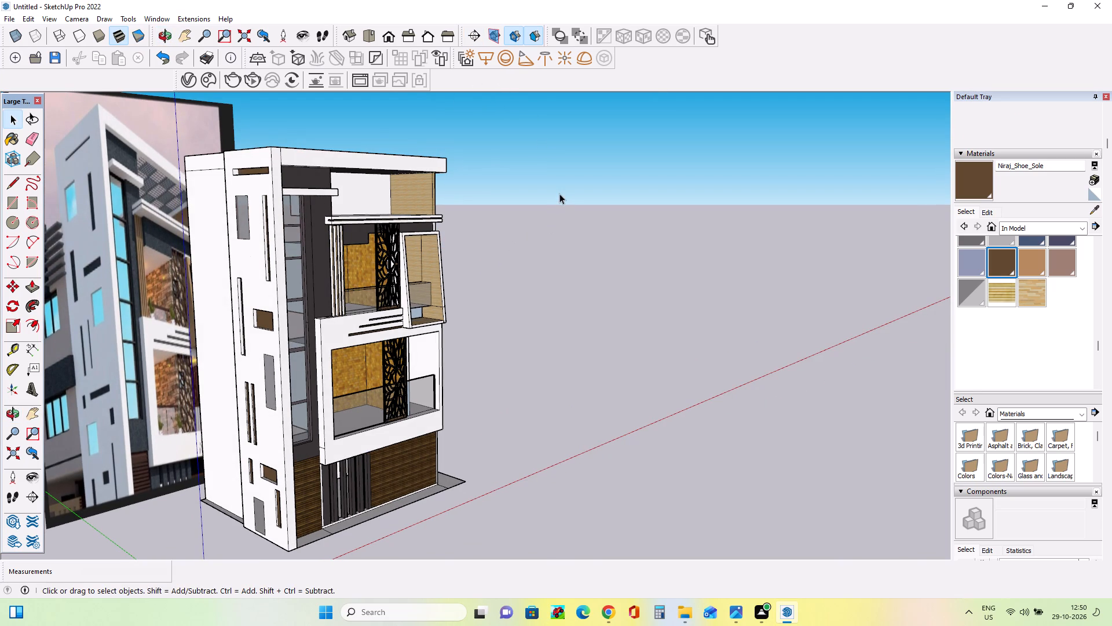
scroll(559, 193, "down", 1)
middle_click_drag(577, 203, 583, 214)
scroll(658, 217, "down", 2)
middle_click_drag(556, 220, 624, 209)
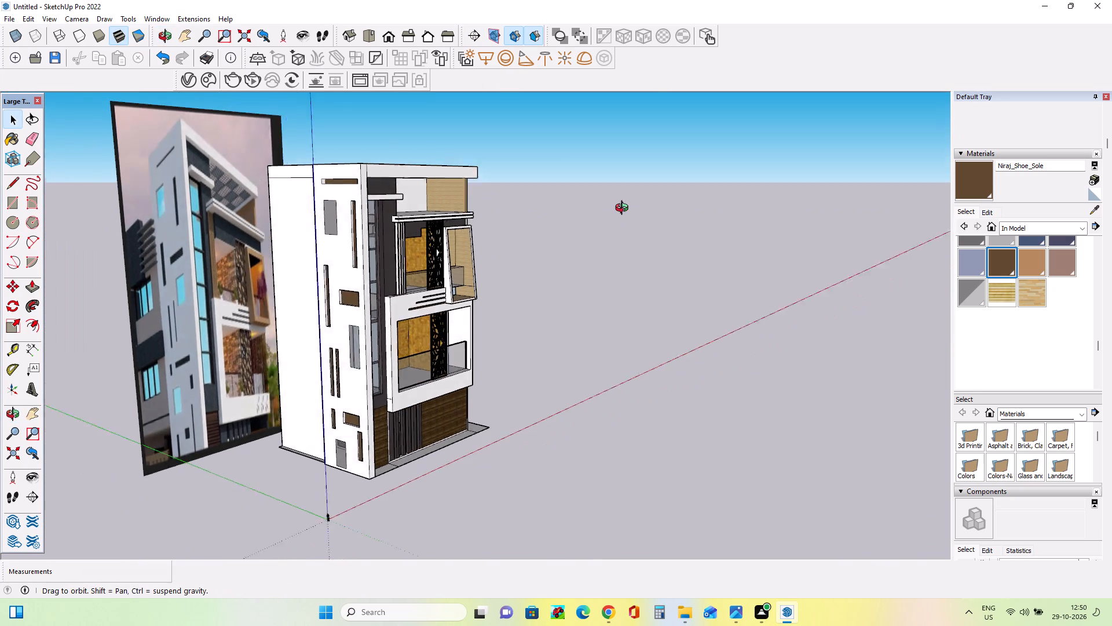
middle_click_drag(624, 209, 658, 217)
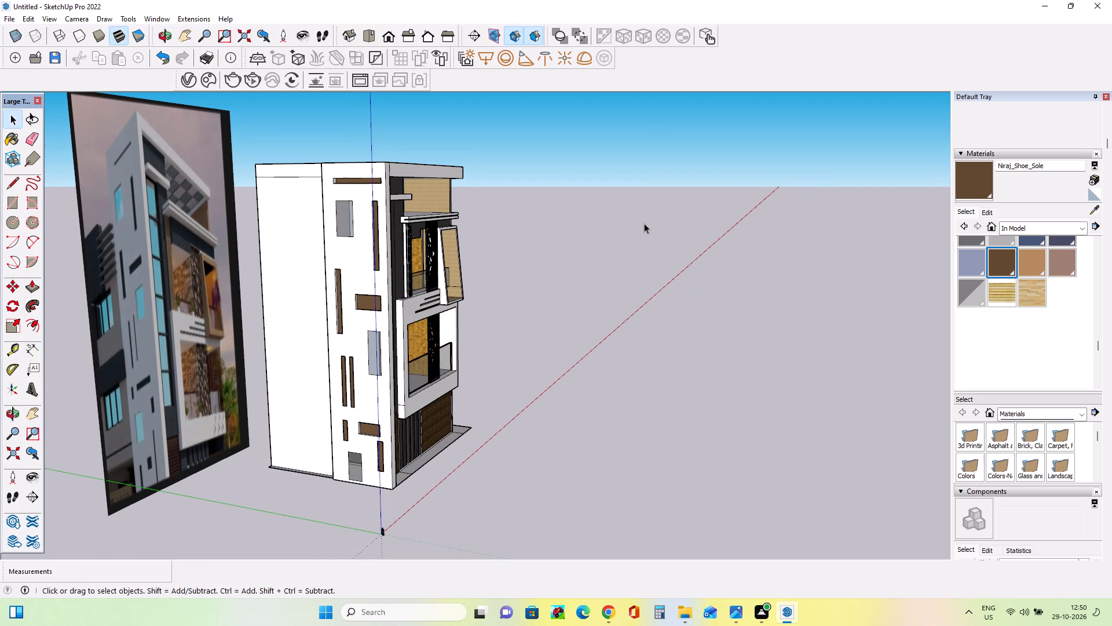
middle_click_drag(661, 211, 671, 195)
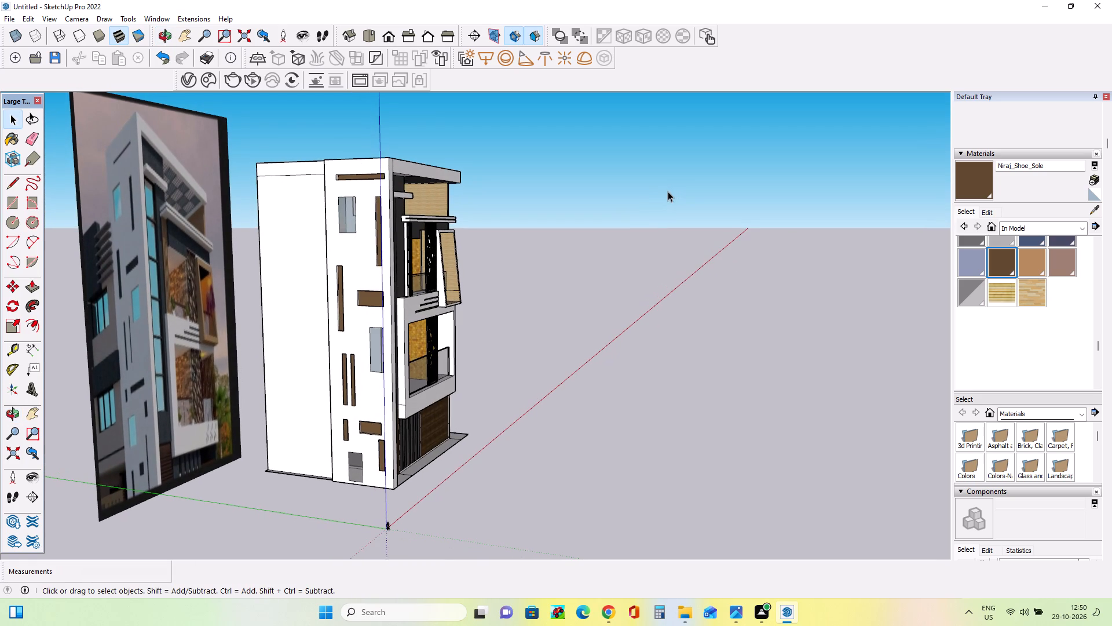
middle_click_drag(667, 193, 665, 183)
scroll(614, 205, "down", 2)
middle_click_drag(434, 205, 518, 195)
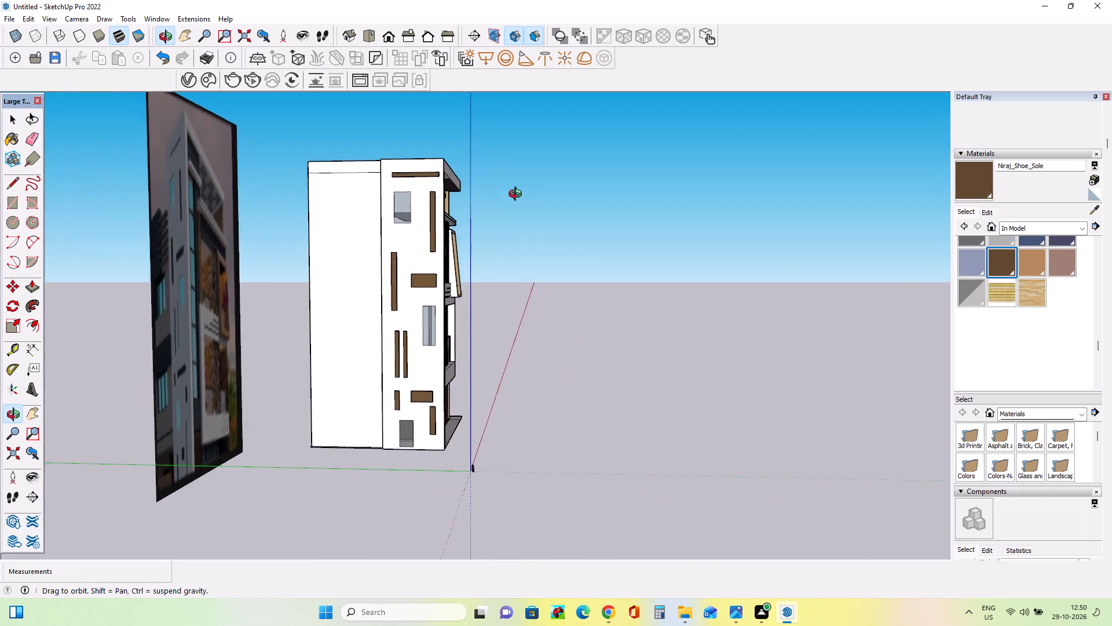
middle_click_drag(518, 195, 641, 178)
scroll(499, 222, "down", 2)
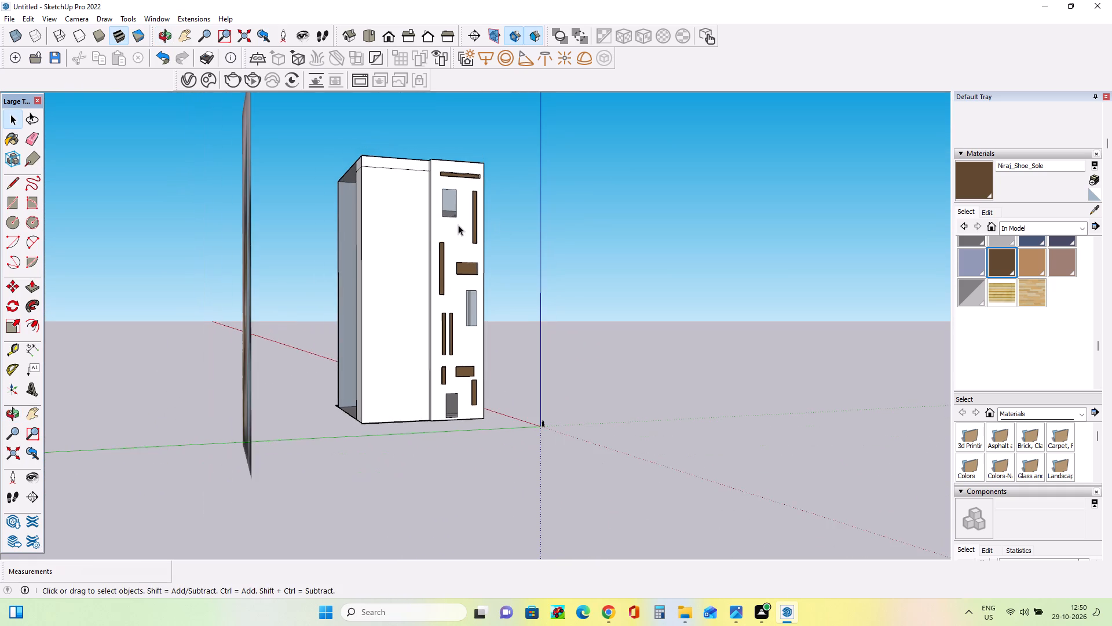
middle_click_drag(475, 230, 628, 315)
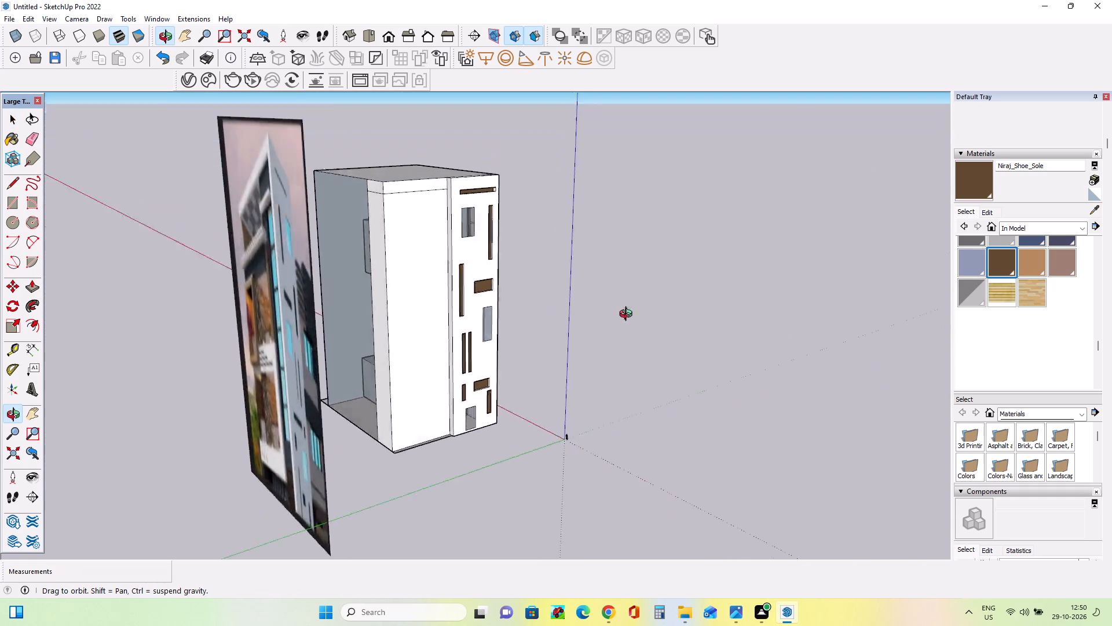
middle_click_drag(628, 315, 860, 239)
middle_click_drag(485, 303, 652, 366)
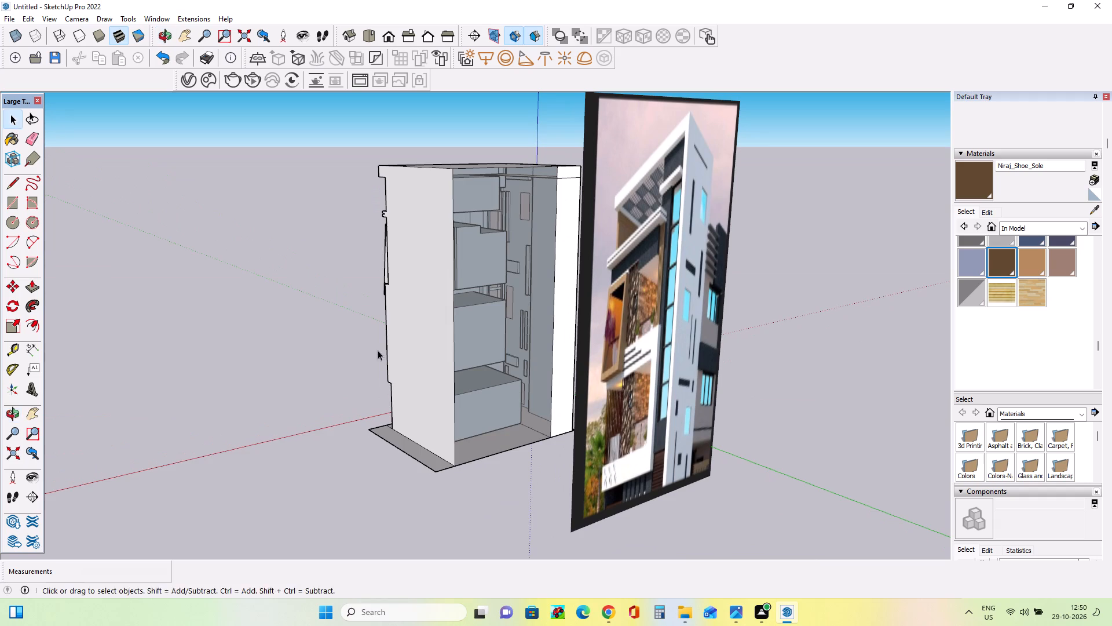
middle_click_drag(391, 361, 404, 380)
scroll(474, 394, "up", 4)
middle_click_drag(499, 406, 493, 398)
scroll(493, 398, "down", 3)
middle_click_drag(491, 394, 498, 371)
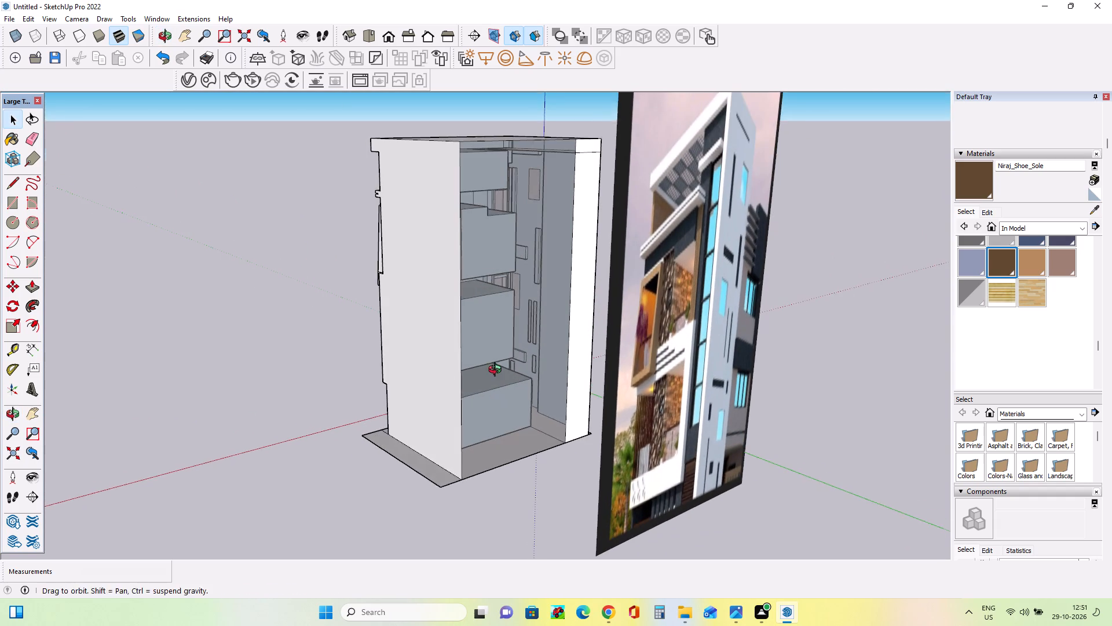
middle_click_drag(498, 371, 499, 367)
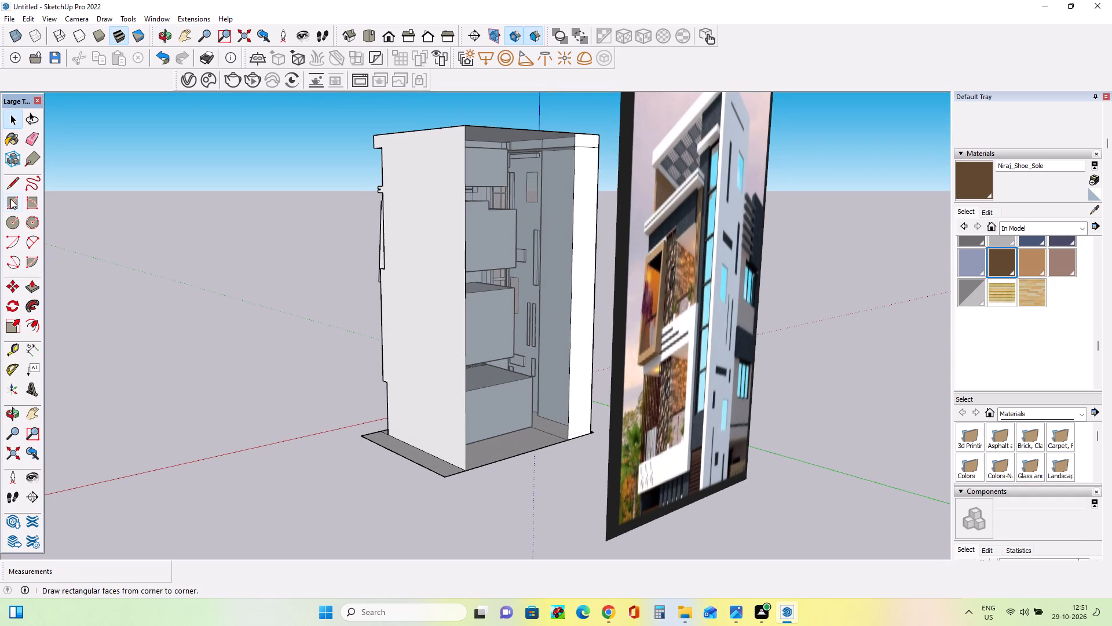
Draw rectangles corner to corner over the building's open back, spanning the side walls from base to roof.
left_click(10, 202)
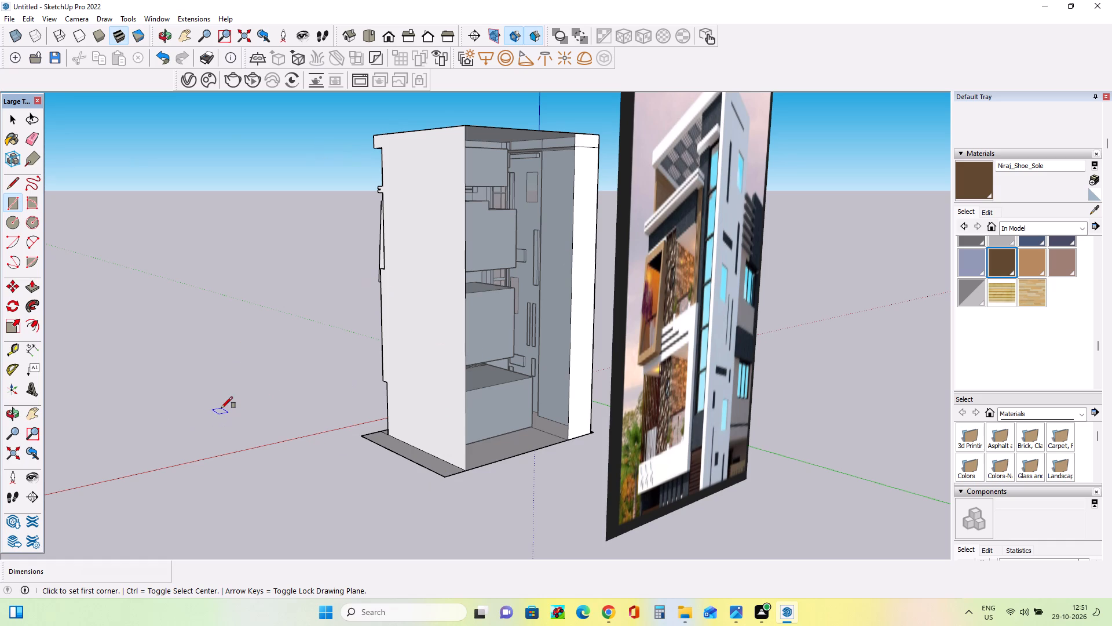
scroll(221, 408, "down", 1)
scroll(283, 395, "down", 2)
middle_click_drag(542, 365, 544, 394)
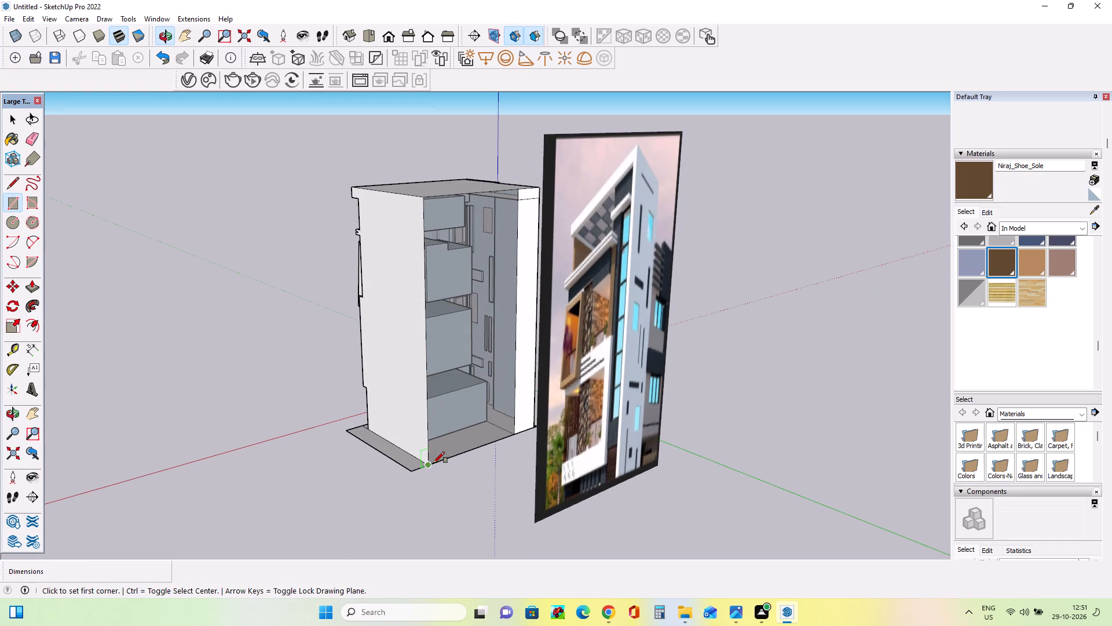
left_click(433, 463)
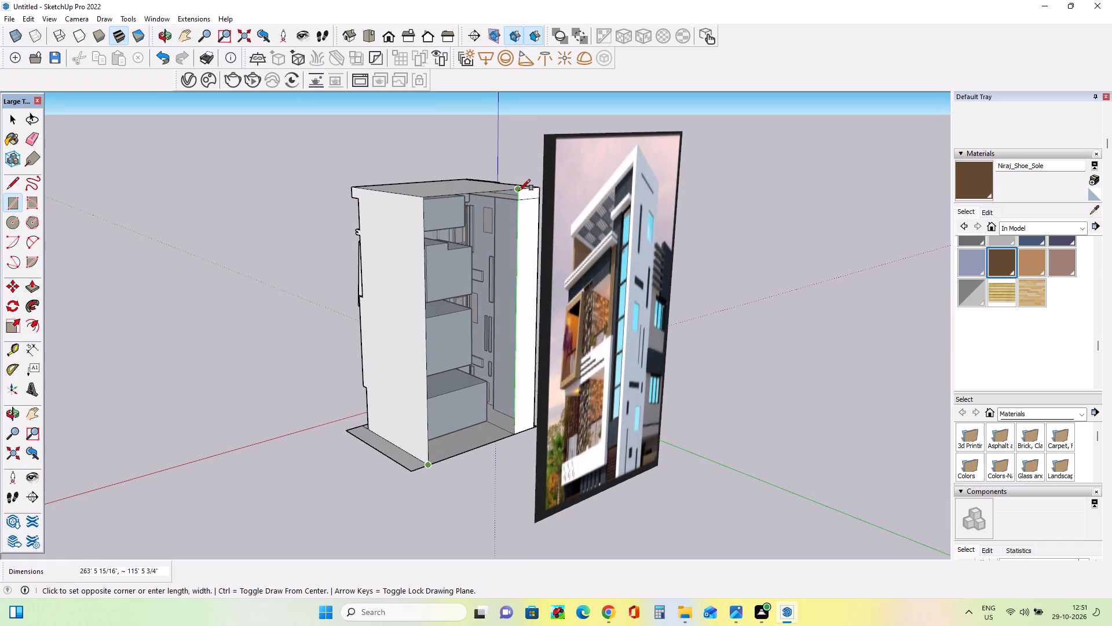
left_click(519, 191)
middle_click_drag(507, 310, 516, 352)
scroll(513, 423, "up", 3)
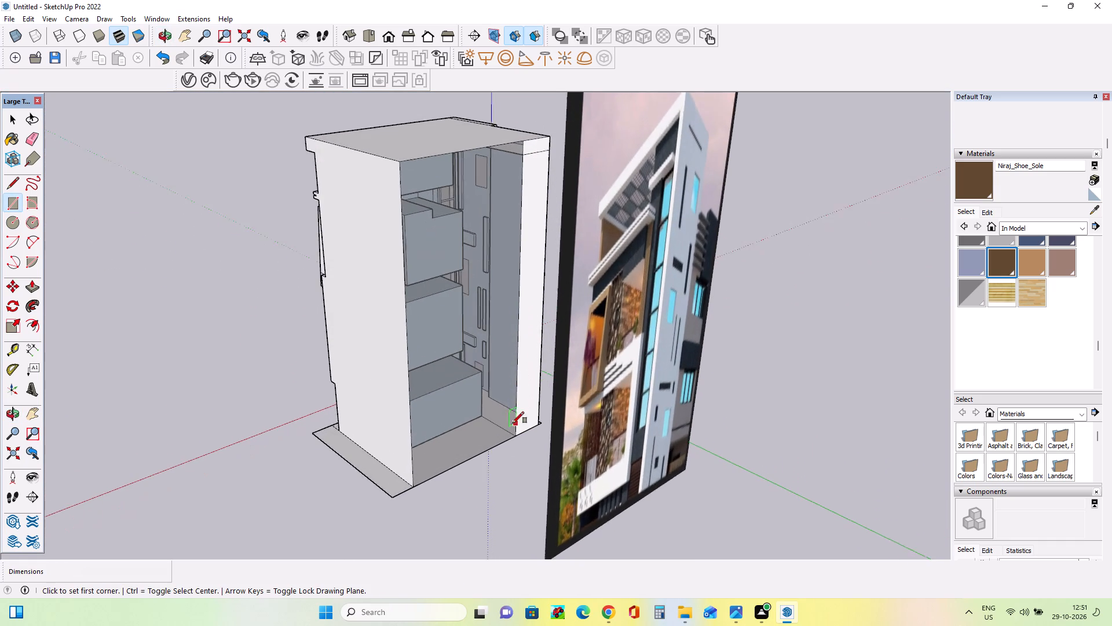
left_click(540, 424)
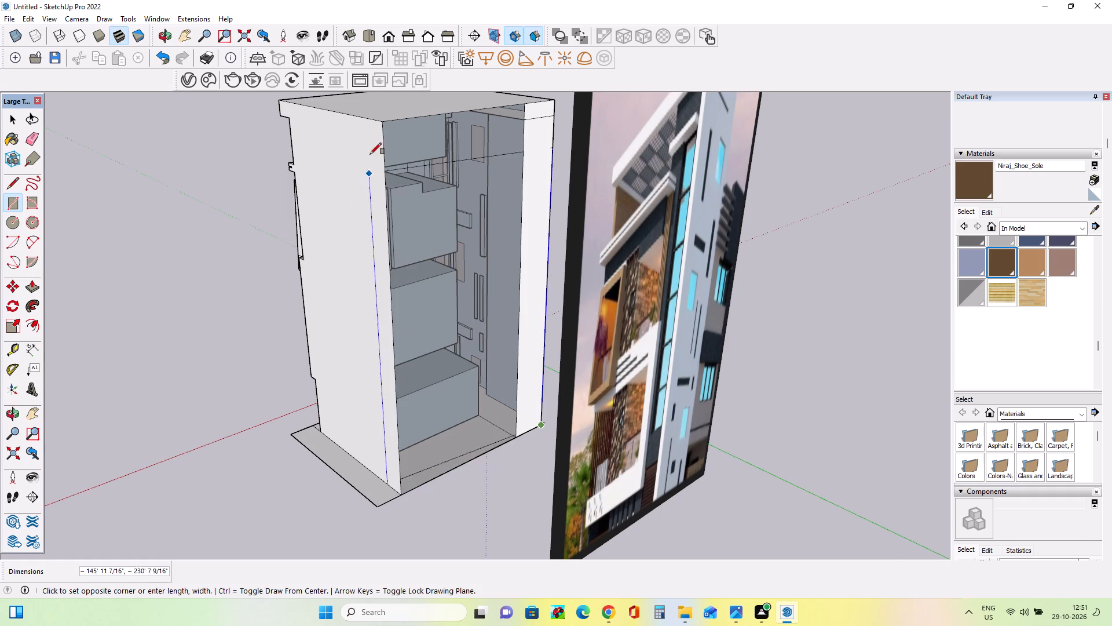
left_click(381, 123)
Paint the rear face covering the building's open back with 0010_Snow from the Colors-Named collection.
middle_click_drag(467, 303, 437, 359)
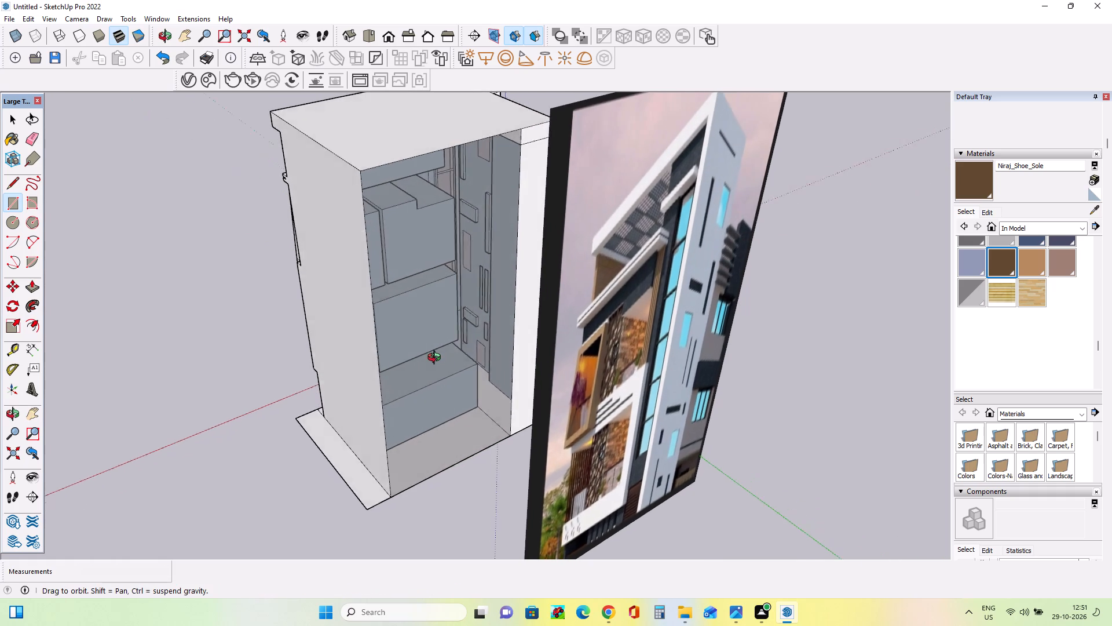
middle_click_drag(437, 359, 440, 315)
scroll(1010, 359, "up", 2)
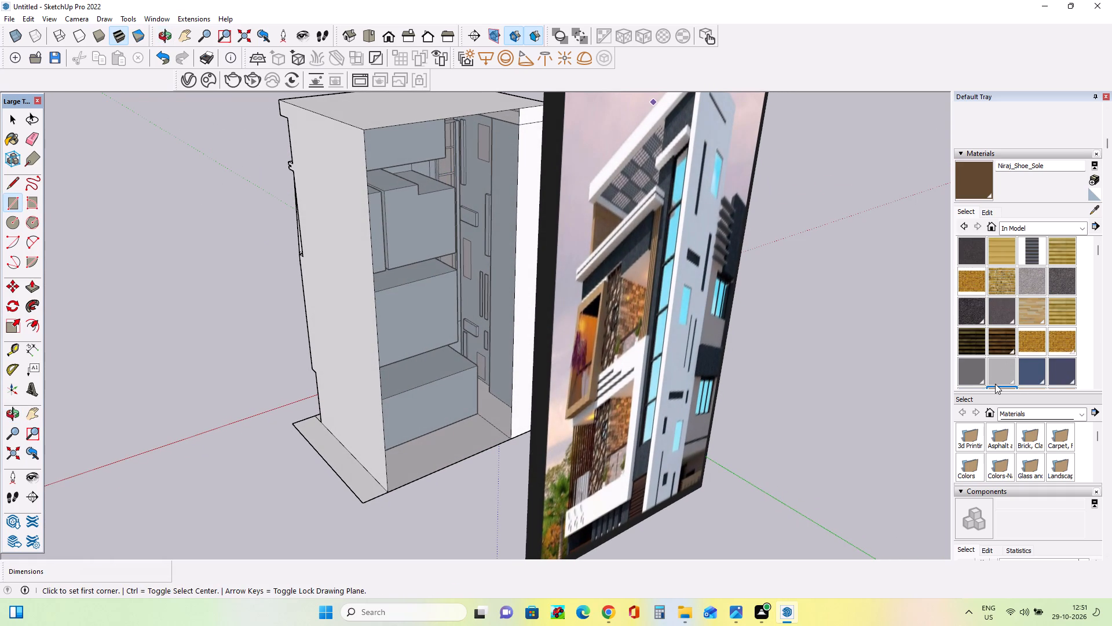
left_click(1059, 227)
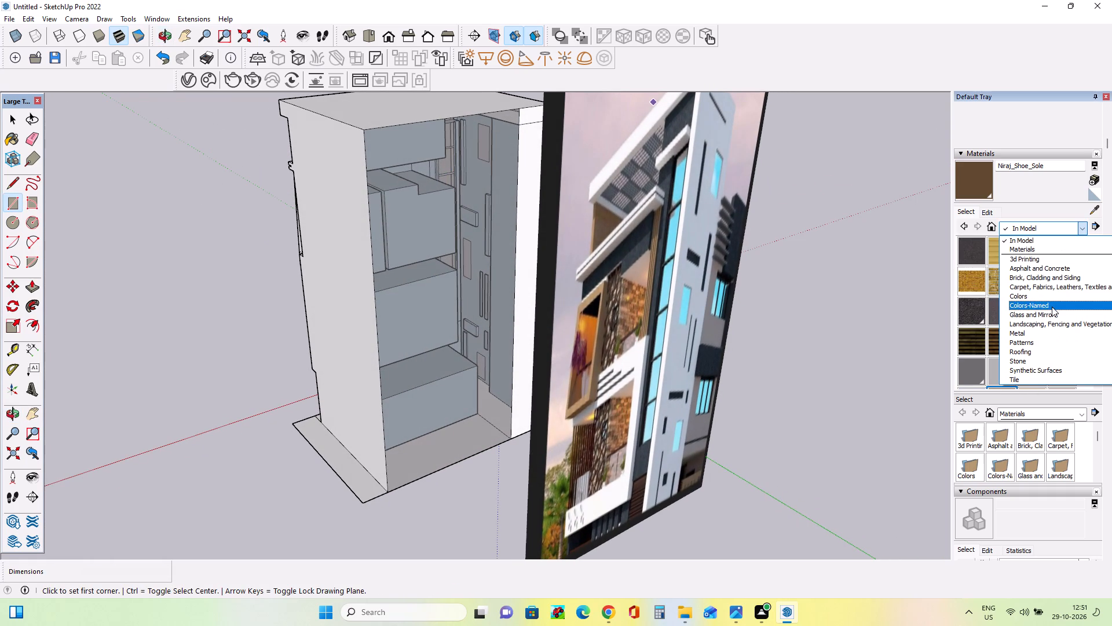
left_click(1050, 306)
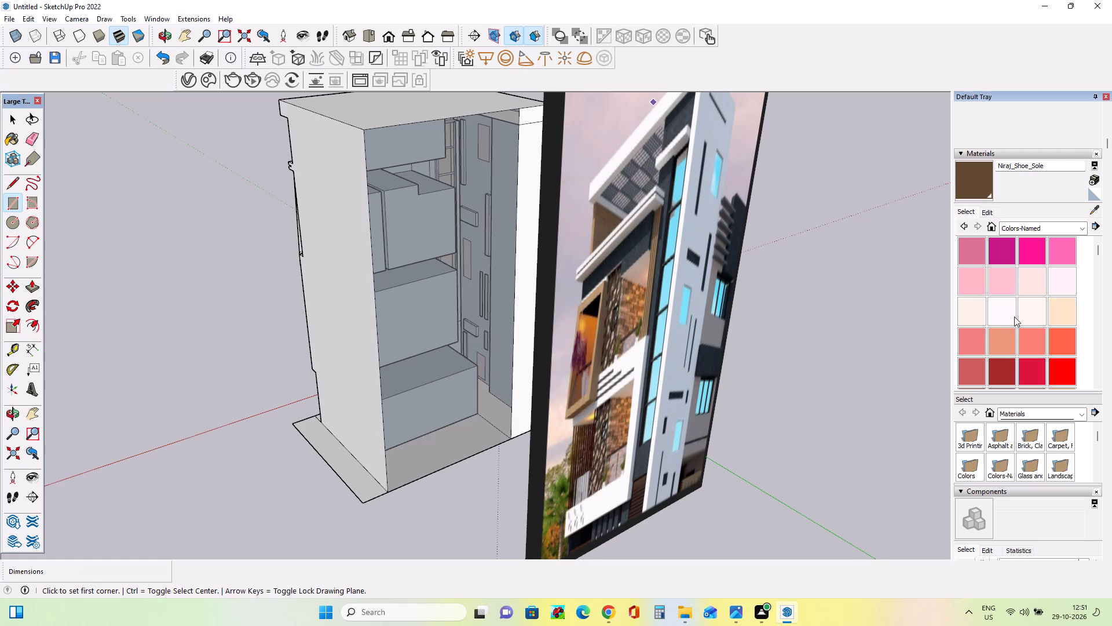
left_click(1010, 315)
left_click(480, 252)
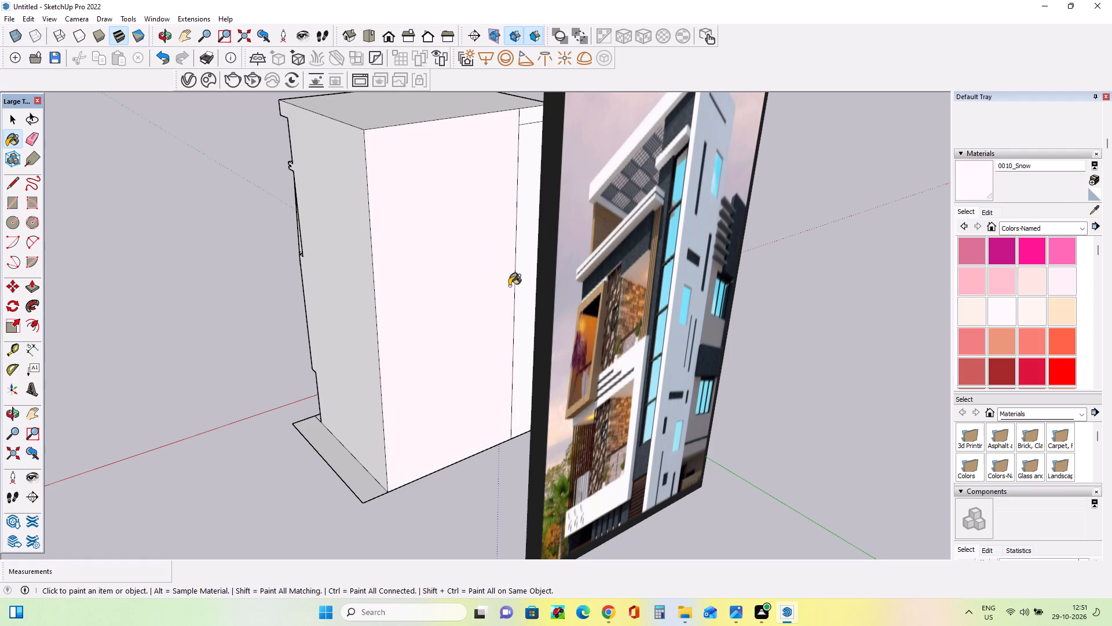
Examine the slotted side wall and plain rear portion against the reference image's side windows, louvres and dark bands.
middle_click_drag(510, 279, 250, 319)
middle_click_drag(711, 310, 674, 315)
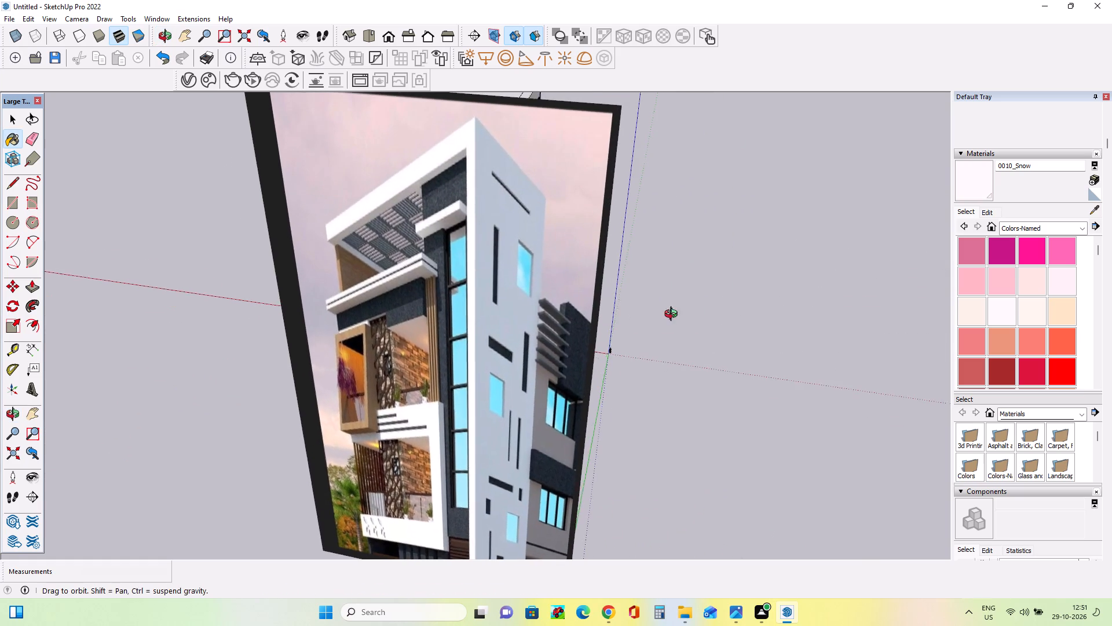
middle_click_drag(674, 315, 336, 339)
middle_click_drag(712, 305, 687, 232)
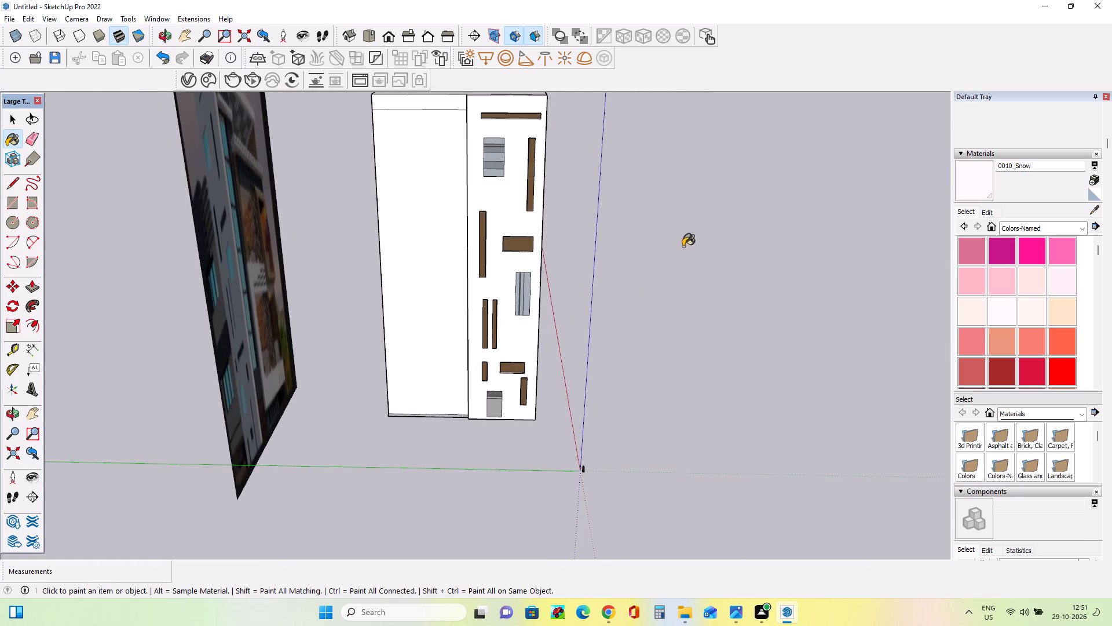
scroll(687, 252, "down", 4)
middle_click_drag(835, 259, 628, 284)
scroll(360, 186, "up", 5)
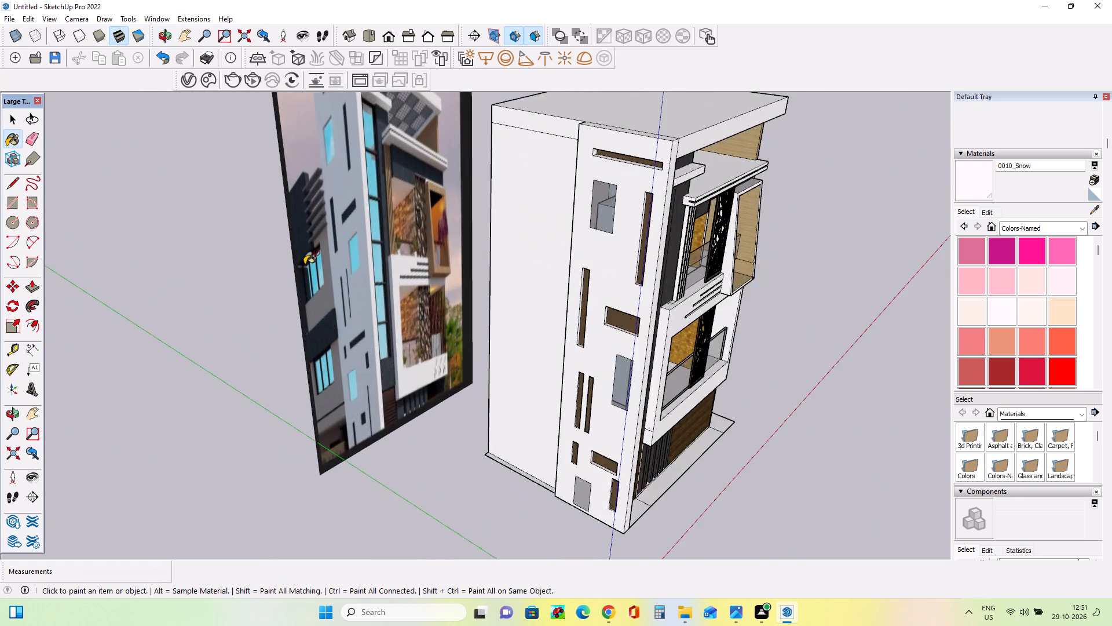
scroll(306, 264, "up", 2)
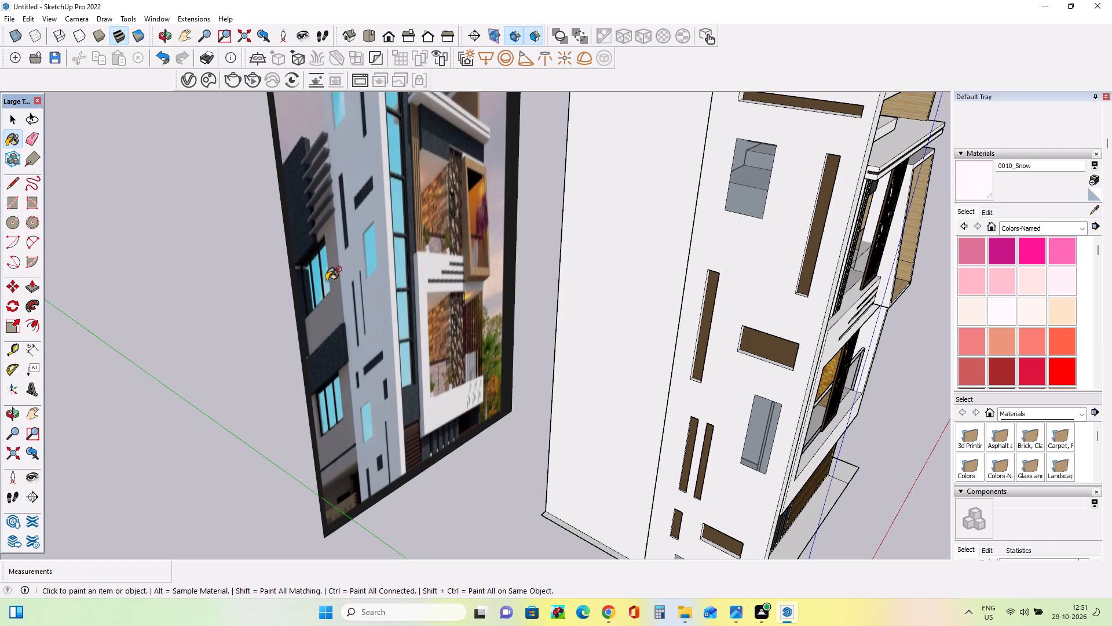
scroll(328, 280, "down", 2)
middle_click_drag(334, 283, 356, 296)
scroll(356, 296, "down", 5)
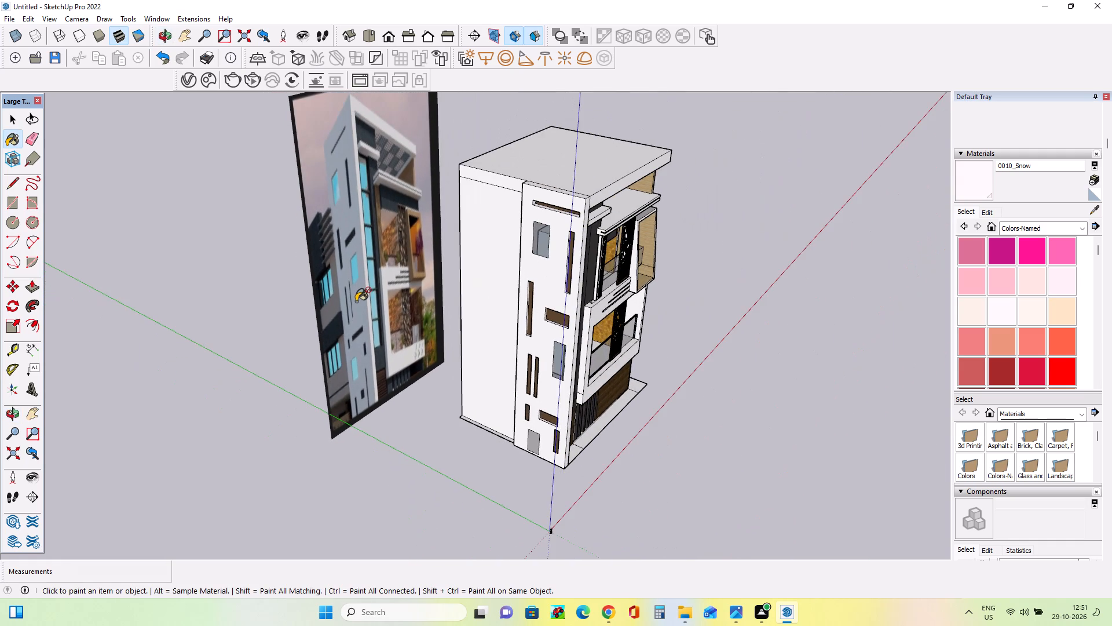
middle_click_drag(466, 314, 507, 227)
scroll(370, 259, "up", 3)
middle_click_drag(296, 270, 294, 292)
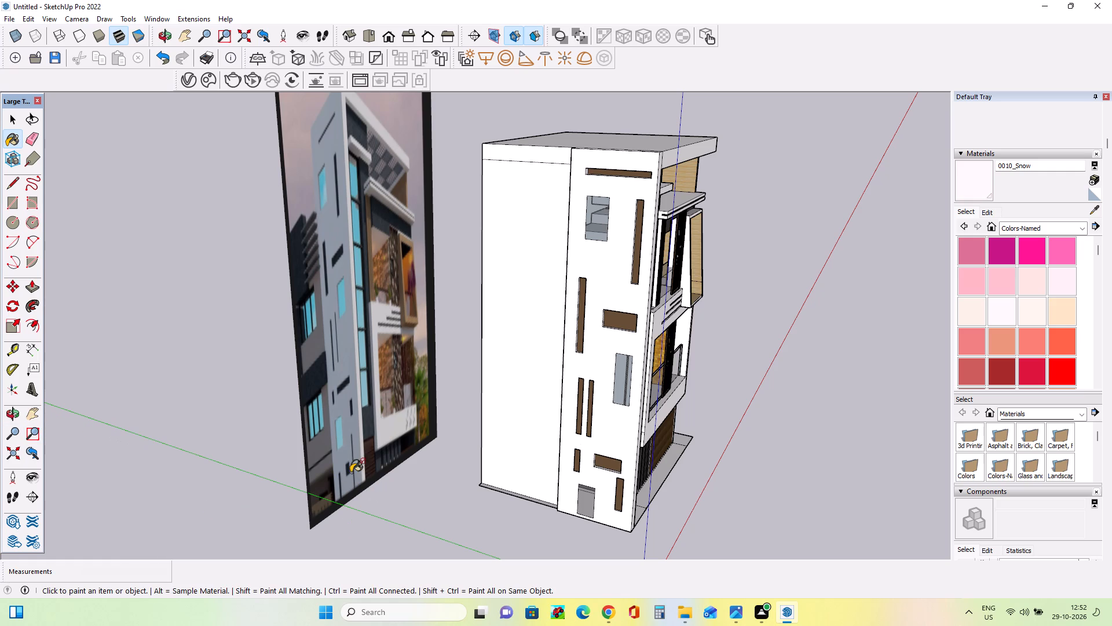
middle_click_drag(448, 370, 428, 324)
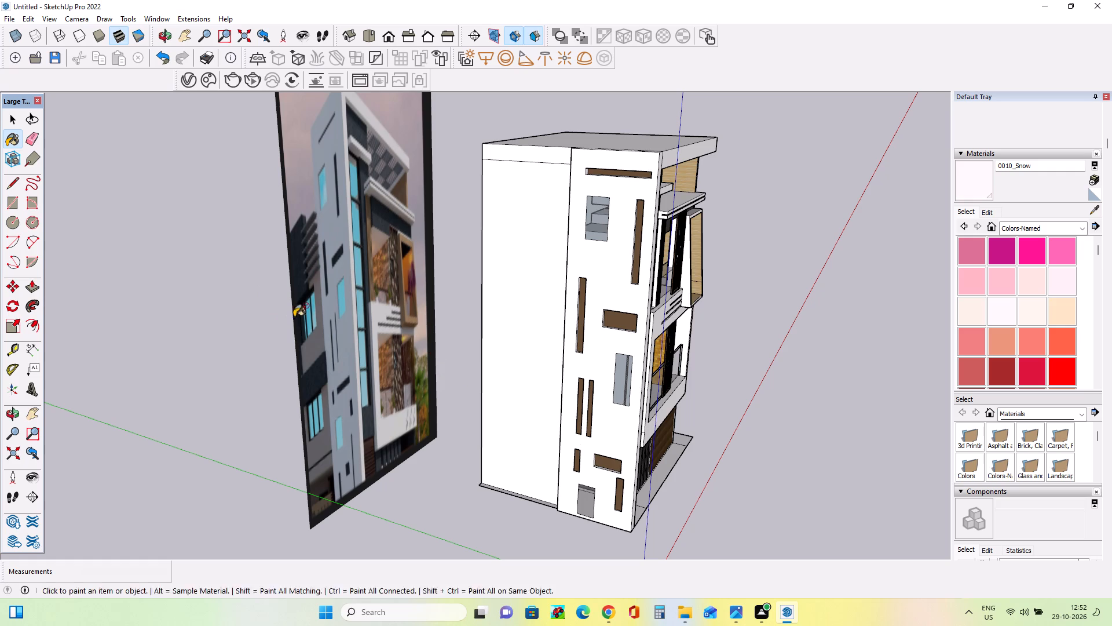
middle_click_drag(295, 316, 206, 278)
middle_click_drag(580, 422, 627, 417)
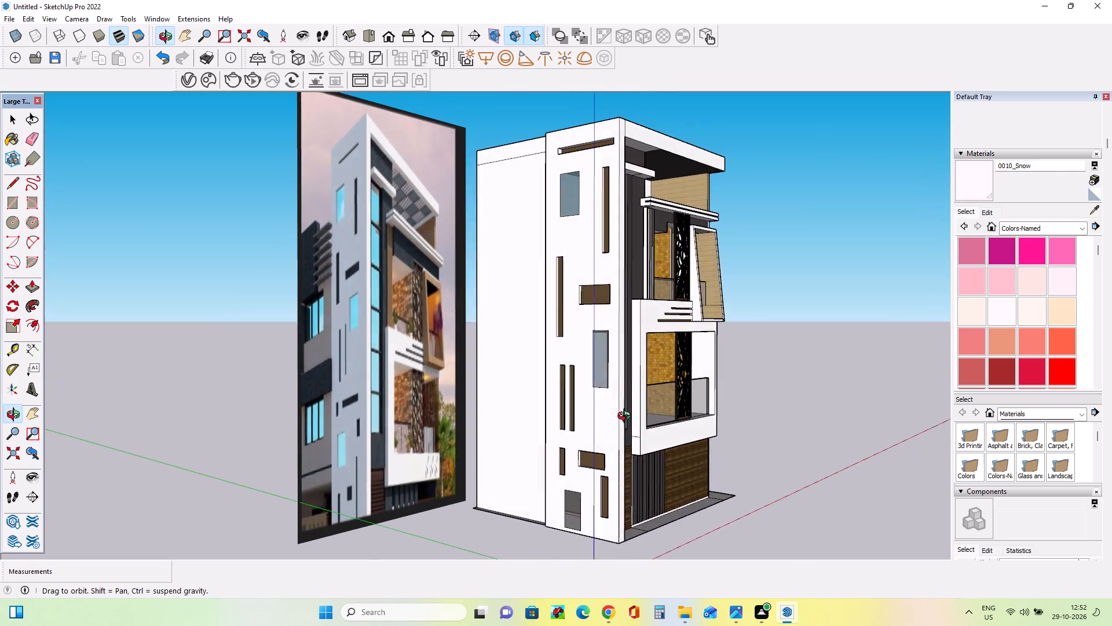
middle_click_drag(627, 417, 555, 481)
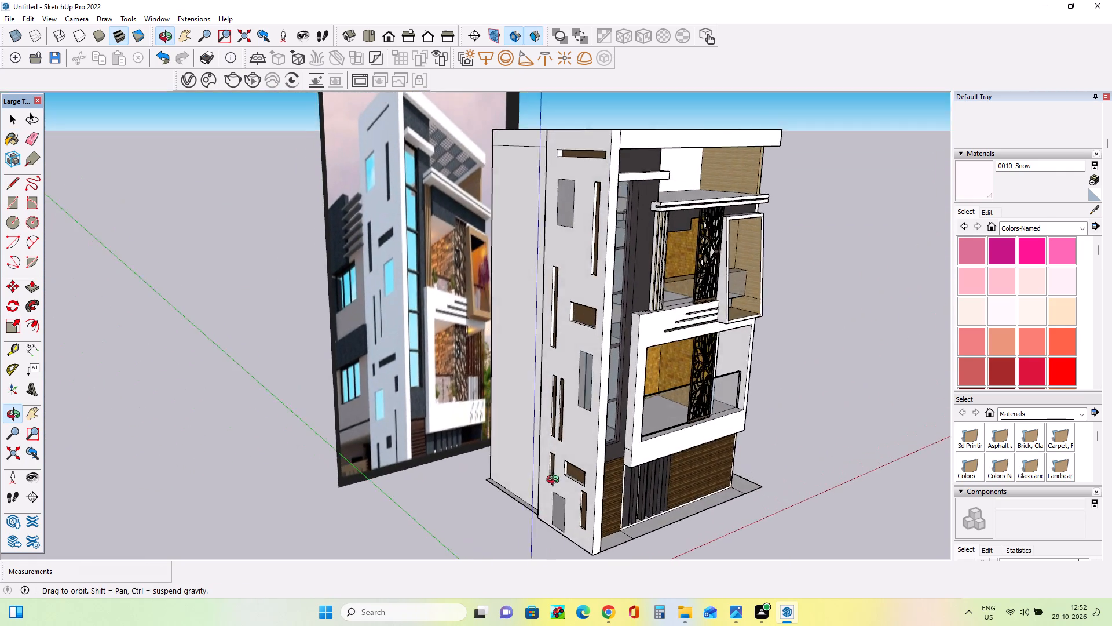
middle_click_drag(555, 481, 633, 445)
middle_click_drag(95, 497, 115, 530)
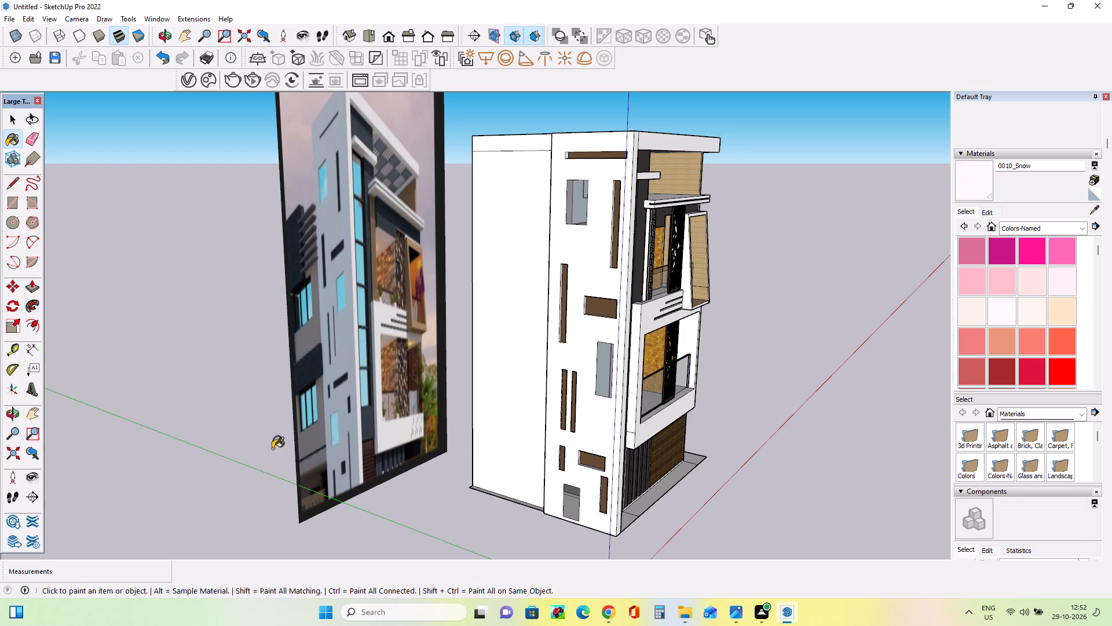
middle_click_drag(324, 400, 321, 414)
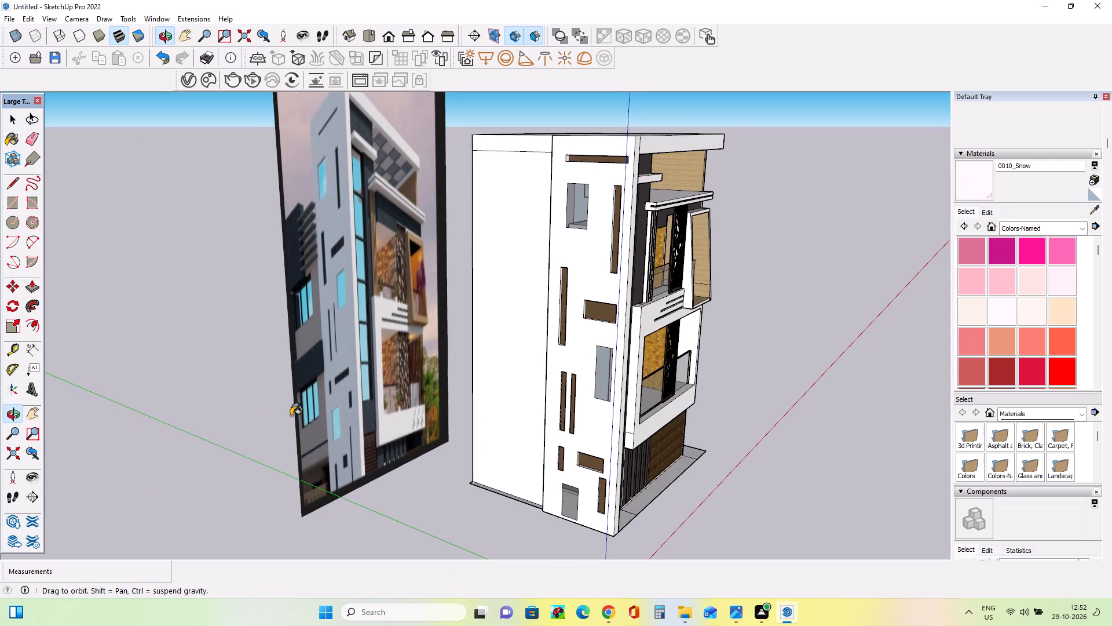
Examine the reference image's side windows, louvres and dark bands against the plain rear portion of the side wall.
scroll(76, 417, "down", 2)
scroll(127, 420, "down", 3)
middle_click_drag(441, 424, 510, 350)
scroll(353, 280, "up", 3)
middle_click_drag(321, 315, 175, 356)
scroll(280, 387, "up", 3)
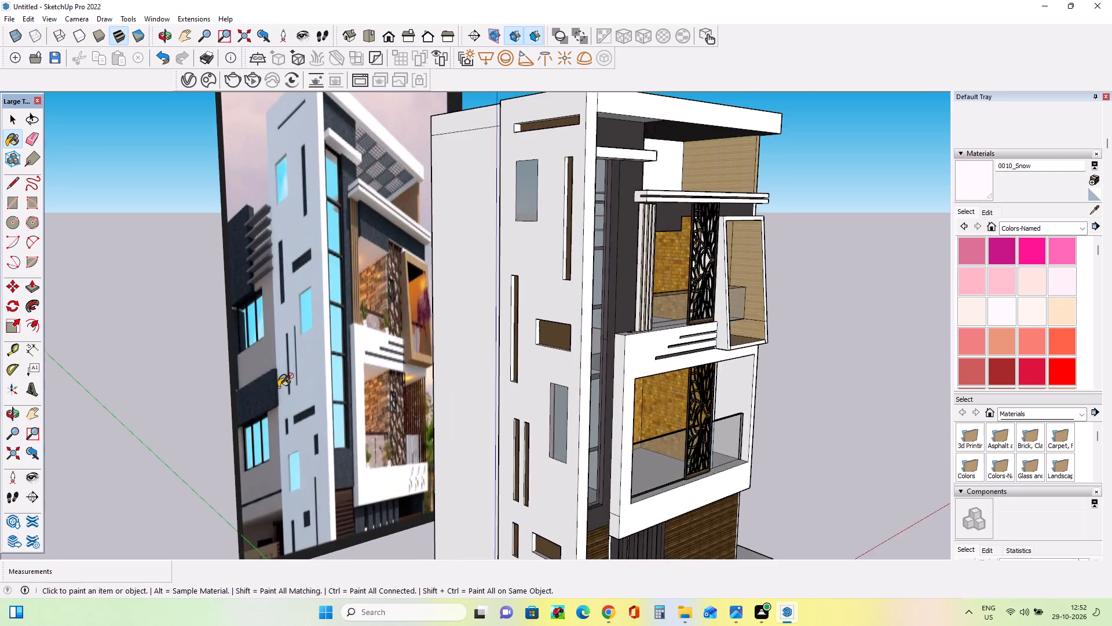
scroll(280, 387, "up", 4)
middle_click_drag(283, 392, 289, 396)
scroll(247, 405, "down", 4)
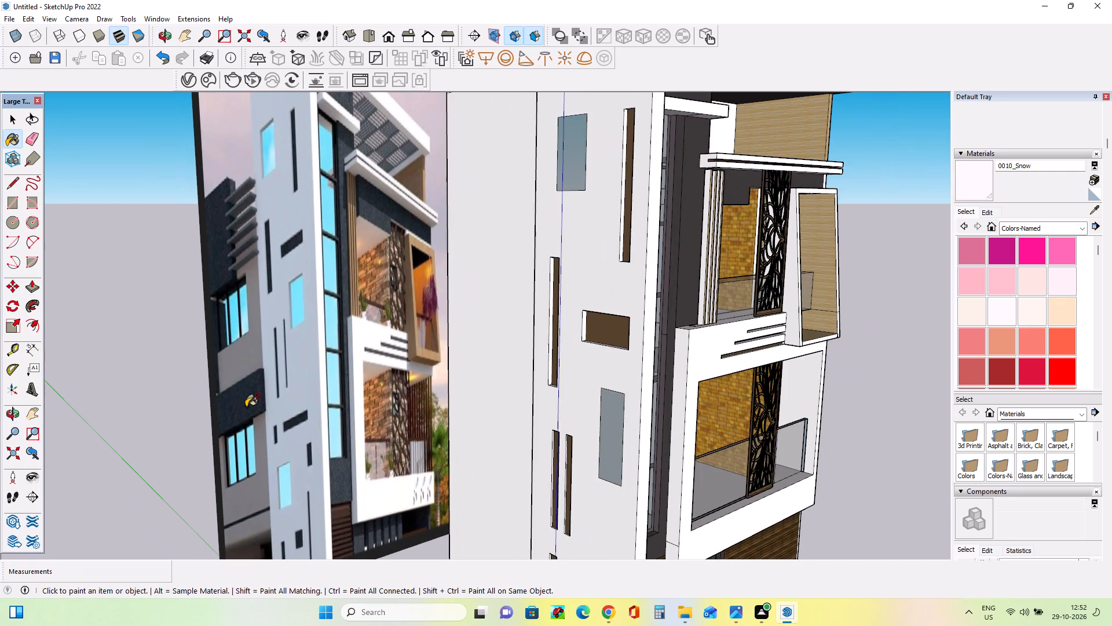
scroll(233, 259, "up", 12)
scroll(250, 300, "down", 3)
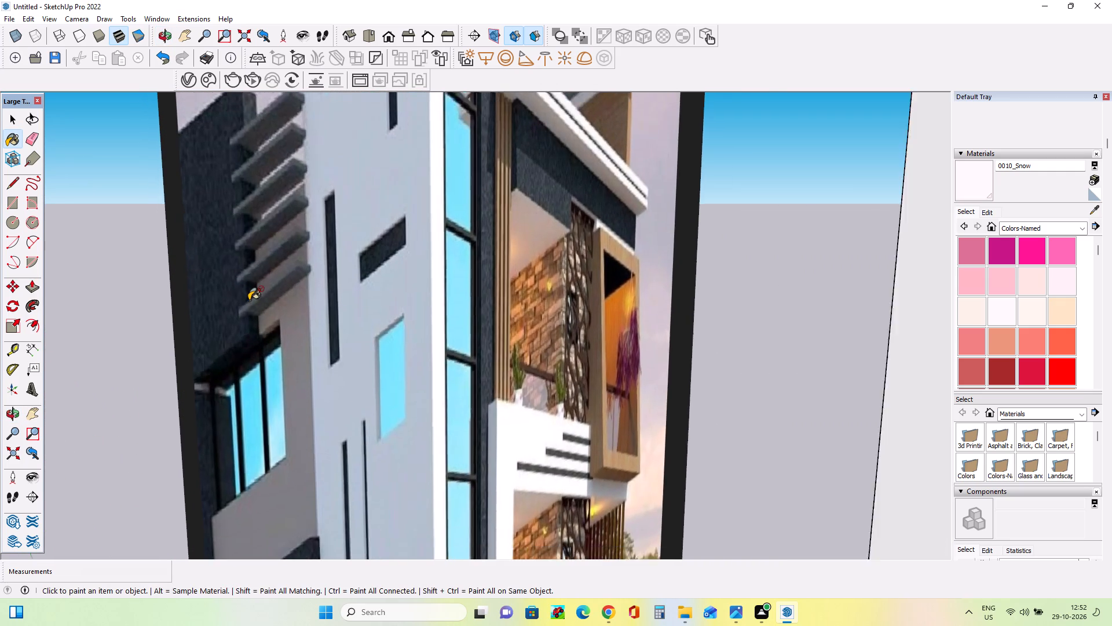
scroll(250, 300, "down", 14)
middle_click_drag(422, 325, 548, 393)
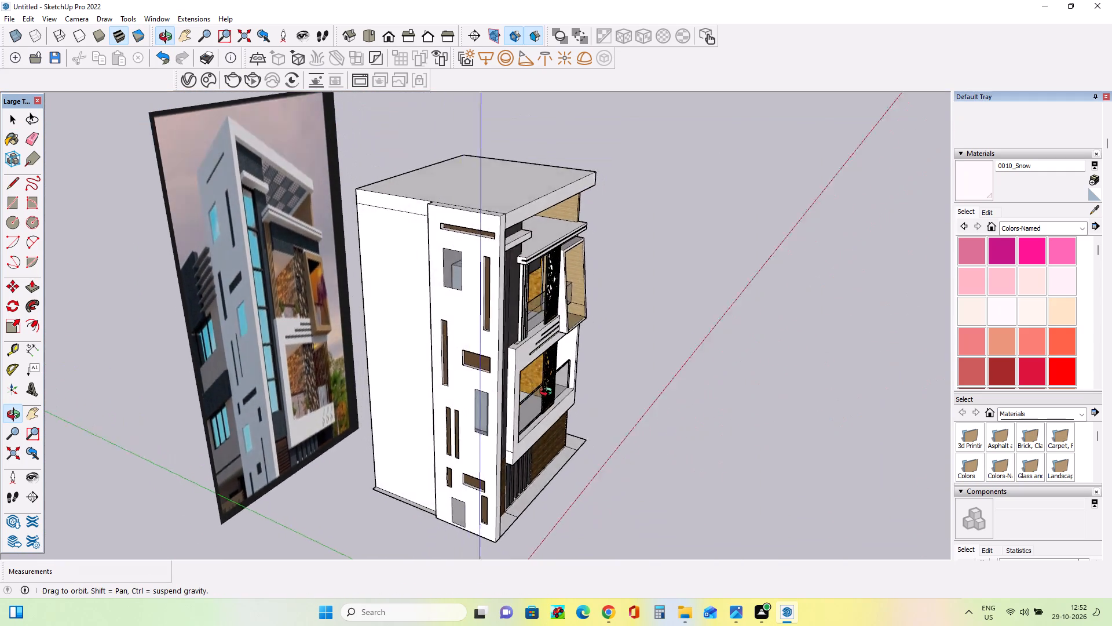
middle_click_drag(548, 393, 576, 373)
middle_click_drag(336, 283, 427, 265)
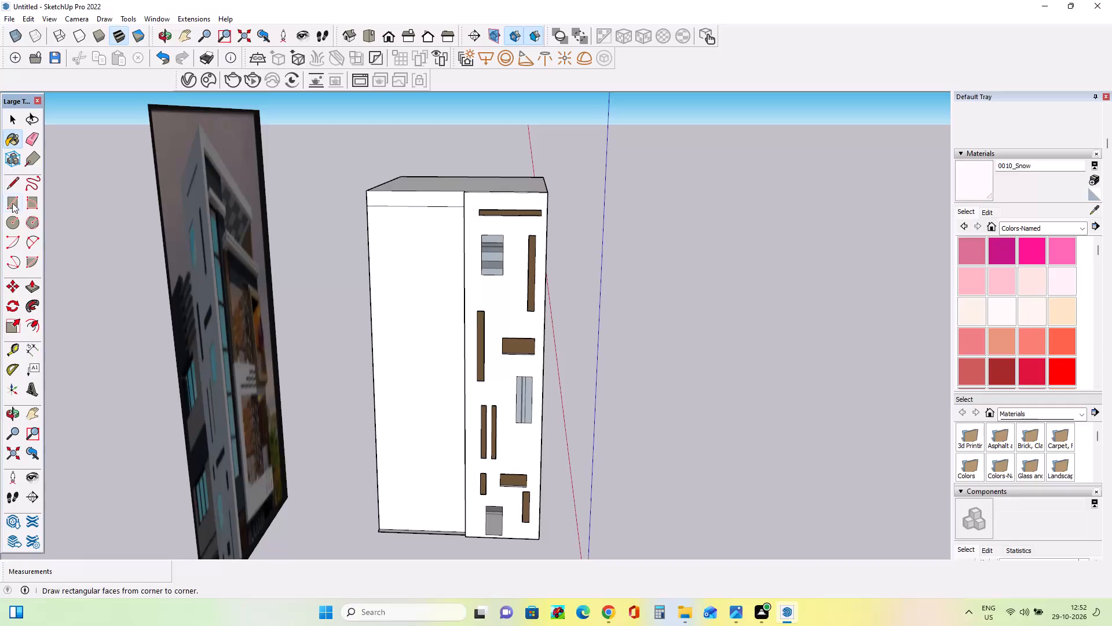
Draw a rectangle on the plain rear portion of the side wall, from the upper line's midpoint to the outer rear edge.
left_click(12, 203)
left_click(415, 208)
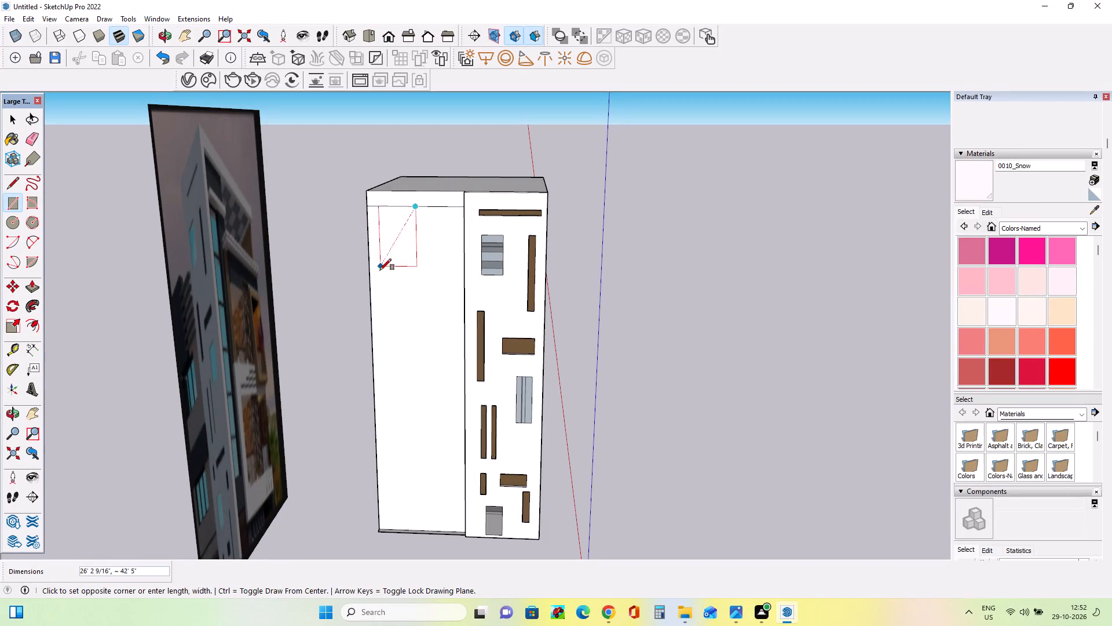
left_click(367, 283)
Extrude the rectangle at the top of the plain side wall outward by about 5' 4" as a raised panel.
middle_click_drag(449, 311, 480, 276)
scroll(434, 231, "up", 2)
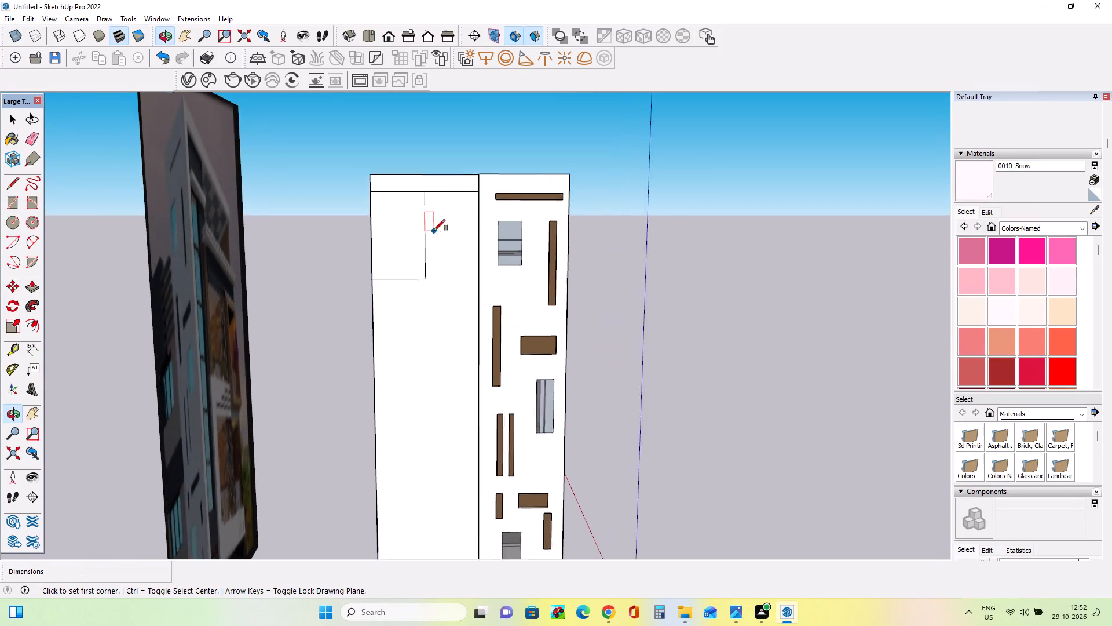
scroll(434, 231, "up", 1)
middle_click_drag(440, 254, 317, 286)
scroll(352, 304, "up", 3)
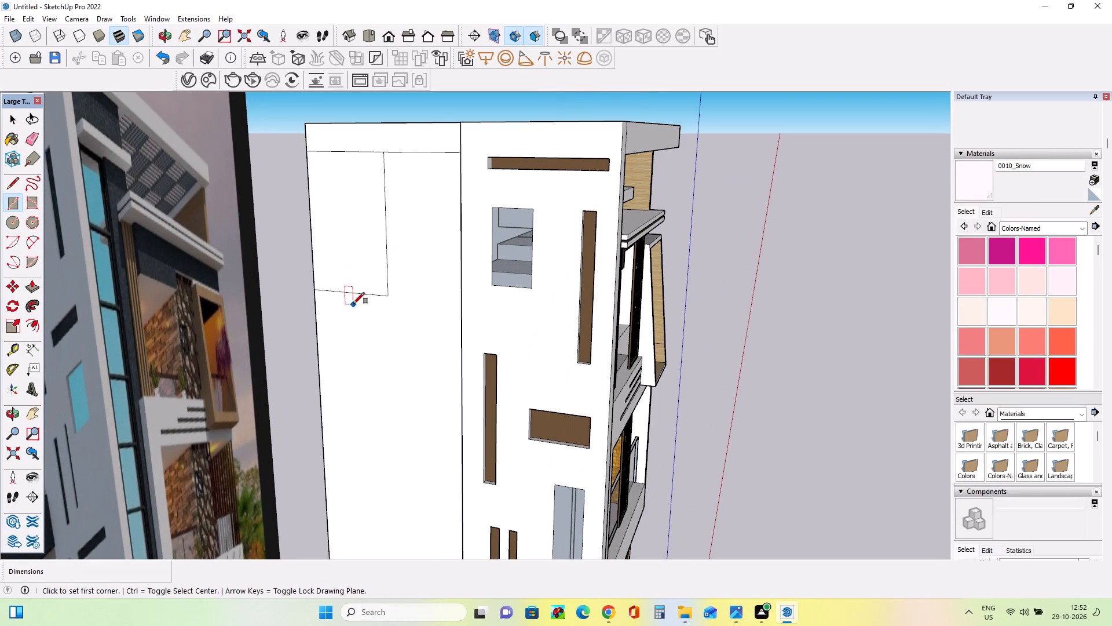
left_click(31, 290)
left_click_drag(364, 278, 356, 278)
Compare the raised panel with the dark block, louvres and windows on the reference image's side elevation.
middle_click_drag(417, 297, 454, 290)
scroll(454, 290, "down", 8)
middle_click_drag(449, 272, 451, 256)
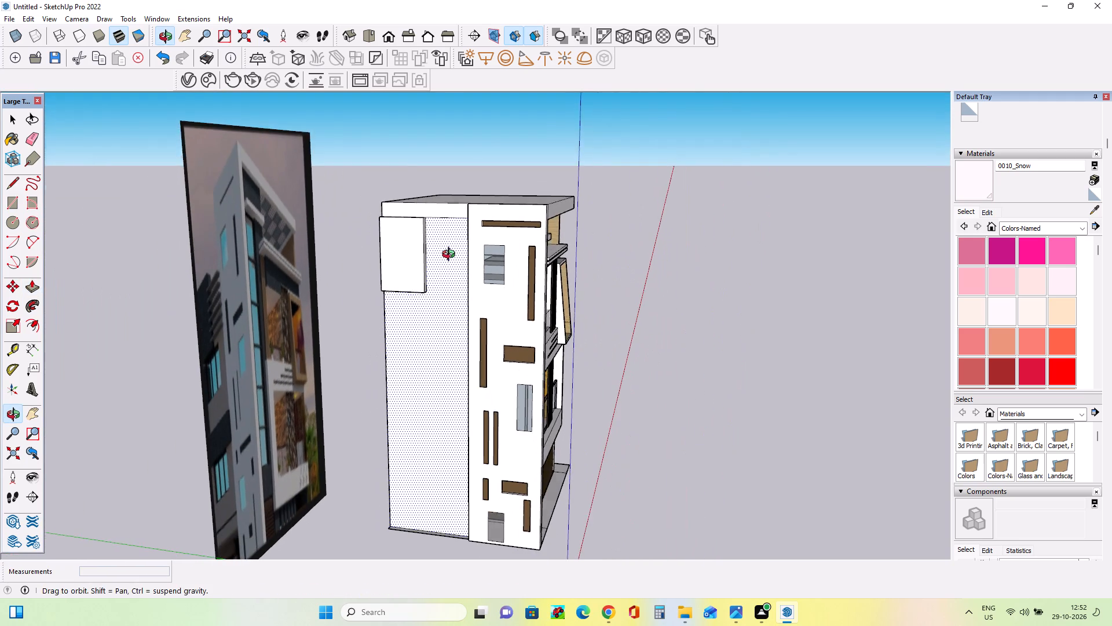
middle_click_drag(451, 256, 454, 247)
scroll(265, 315, "up", 20)
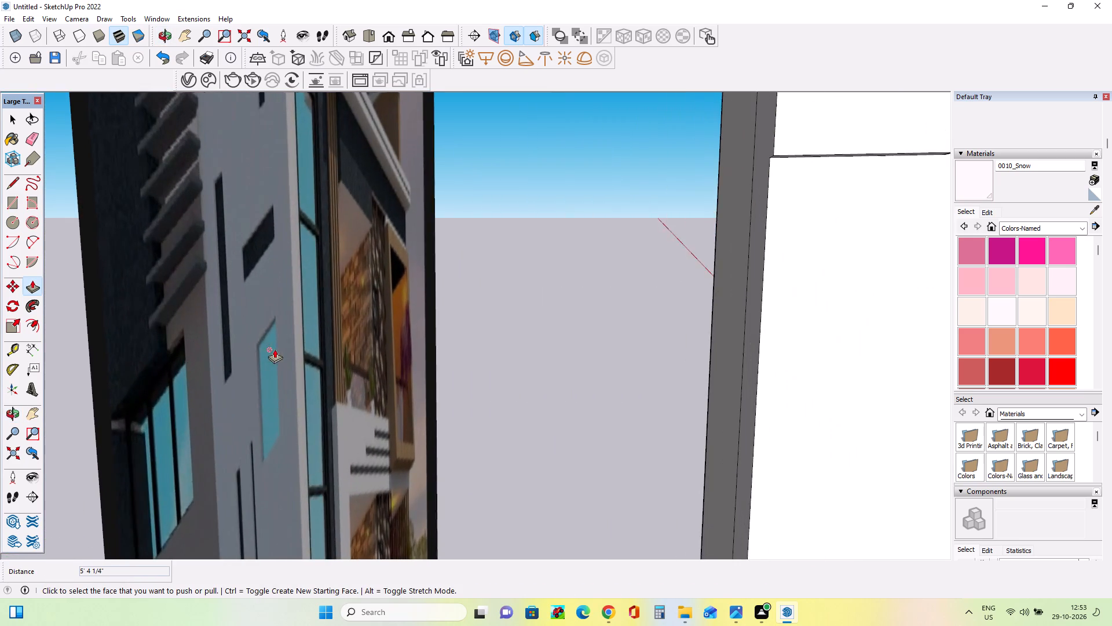
scroll(275, 349, "up", 1)
middle_click_drag(274, 350, 263, 352)
scroll(197, 333, "down", 12)
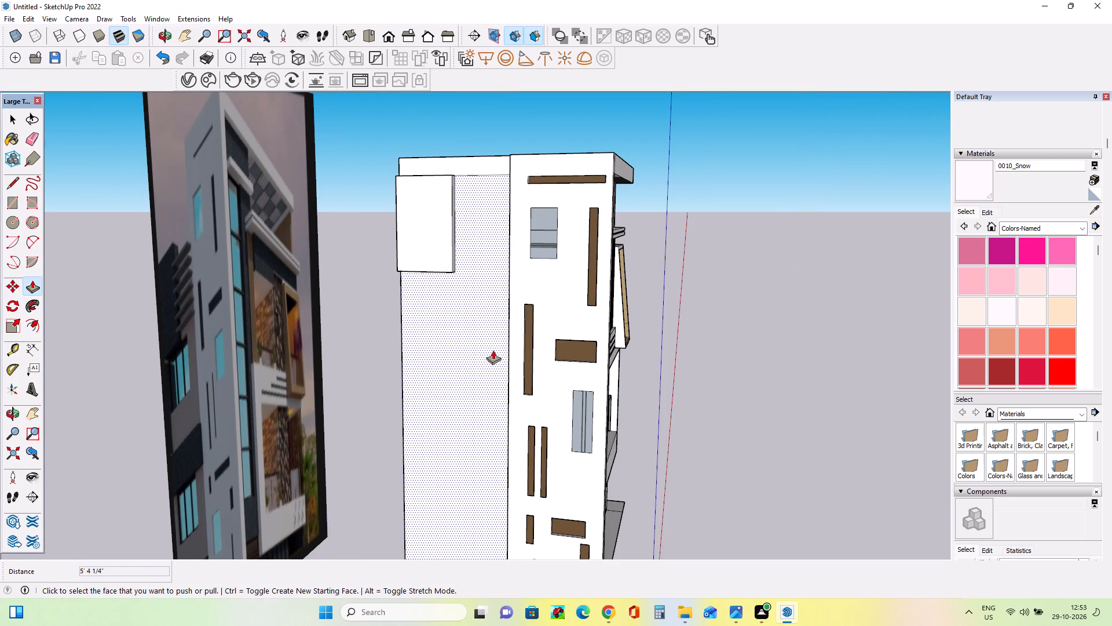
middle_click_drag(493, 350, 513, 315)
scroll(513, 317, "down", 1)
middle_click_drag(511, 345, 480, 370)
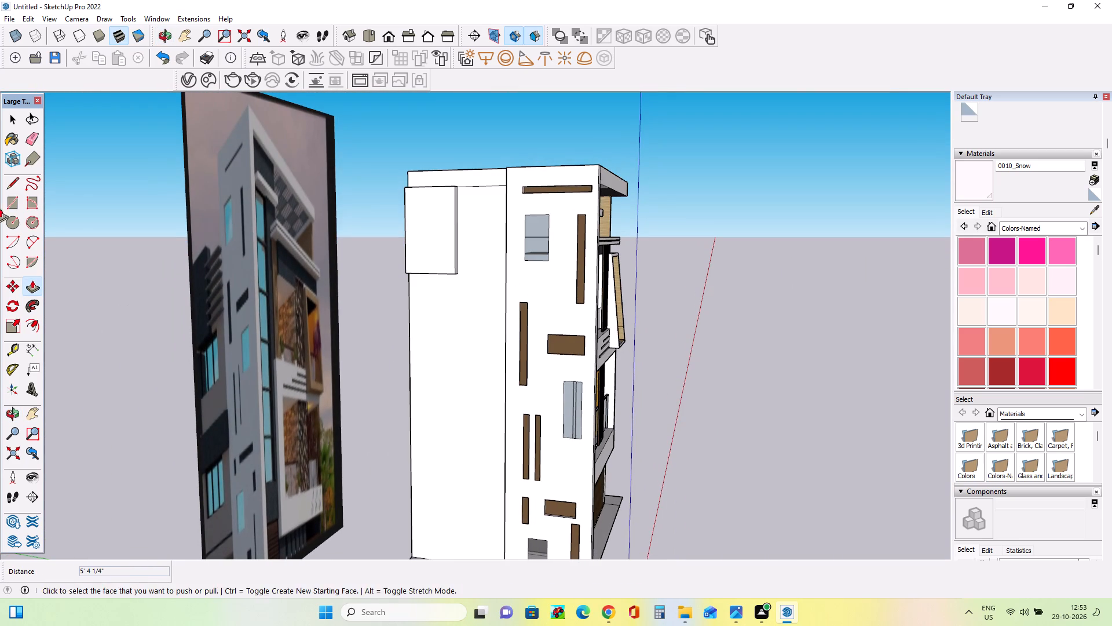
Draw a window rectangle about 39' by 56' on the plain side wall, starting at the midpoint of the raised panel's bottom edge.
left_click(12, 203)
middle_click_drag(446, 276, 432, 236)
scroll(277, 366, "up", 10)
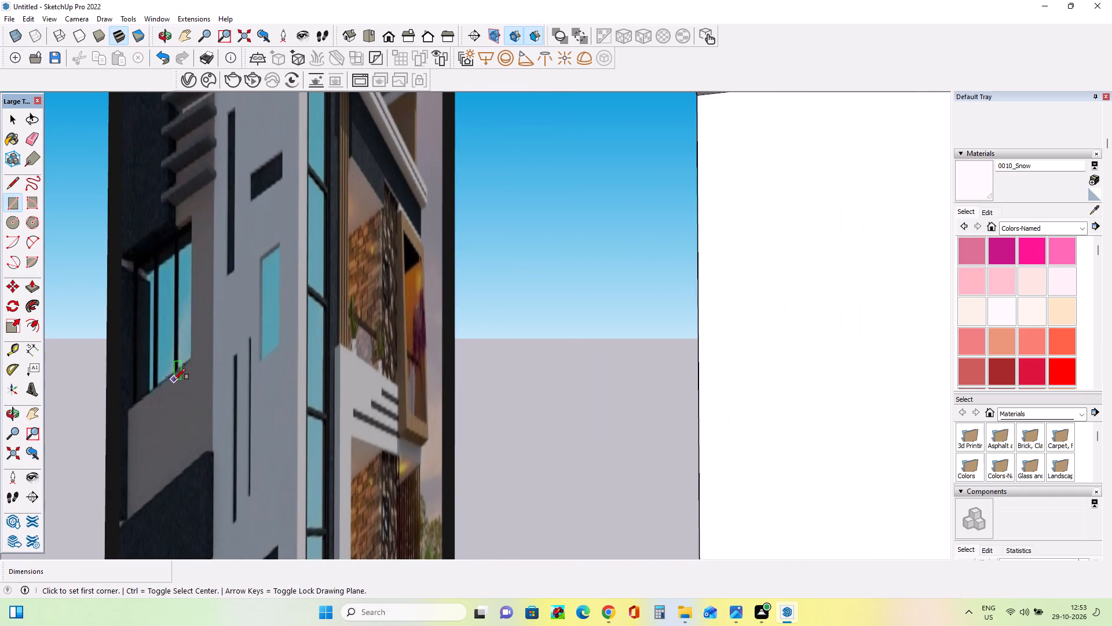
scroll(174, 380, "up", 1)
scroll(177, 380, "down", 11)
middle_click_drag(189, 370, 177, 345)
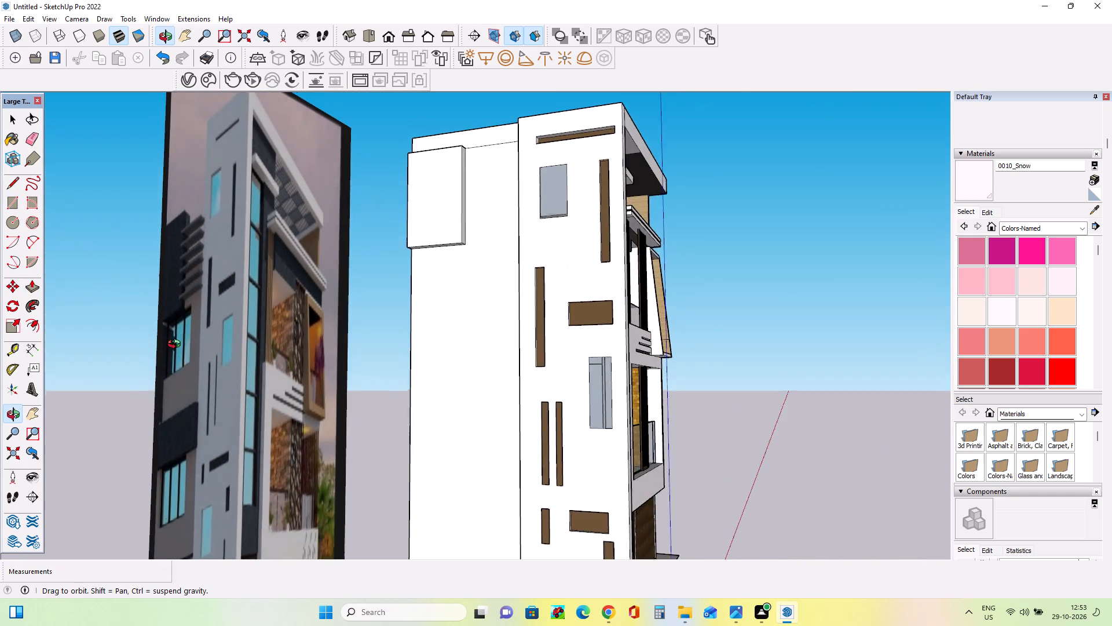
middle_click_drag(177, 345, 178, 334)
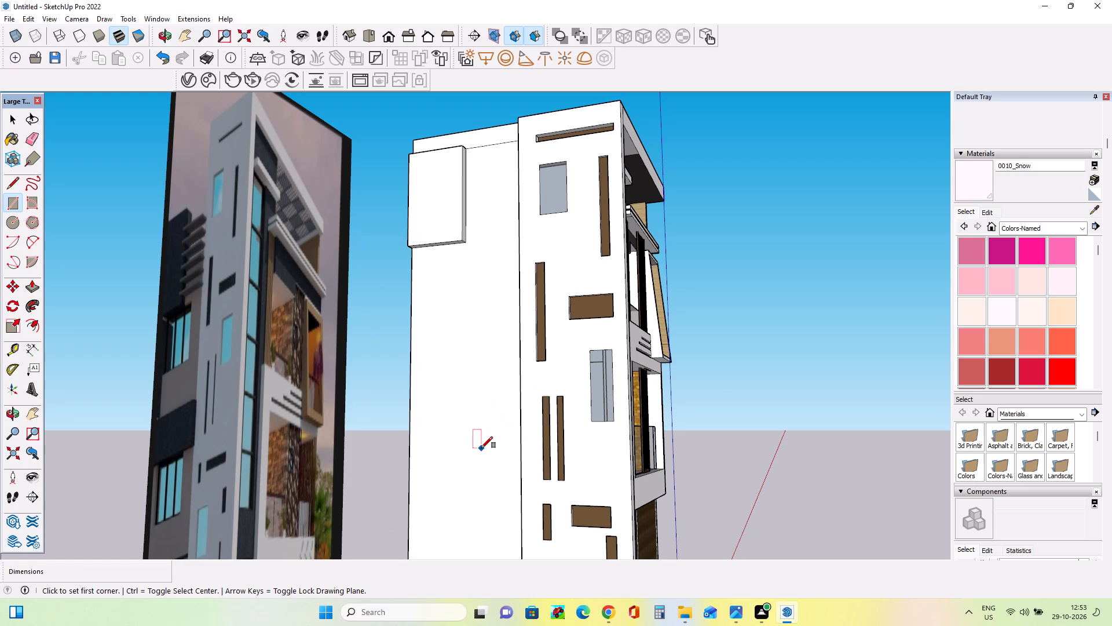
middle_click_drag(509, 460, 525, 470)
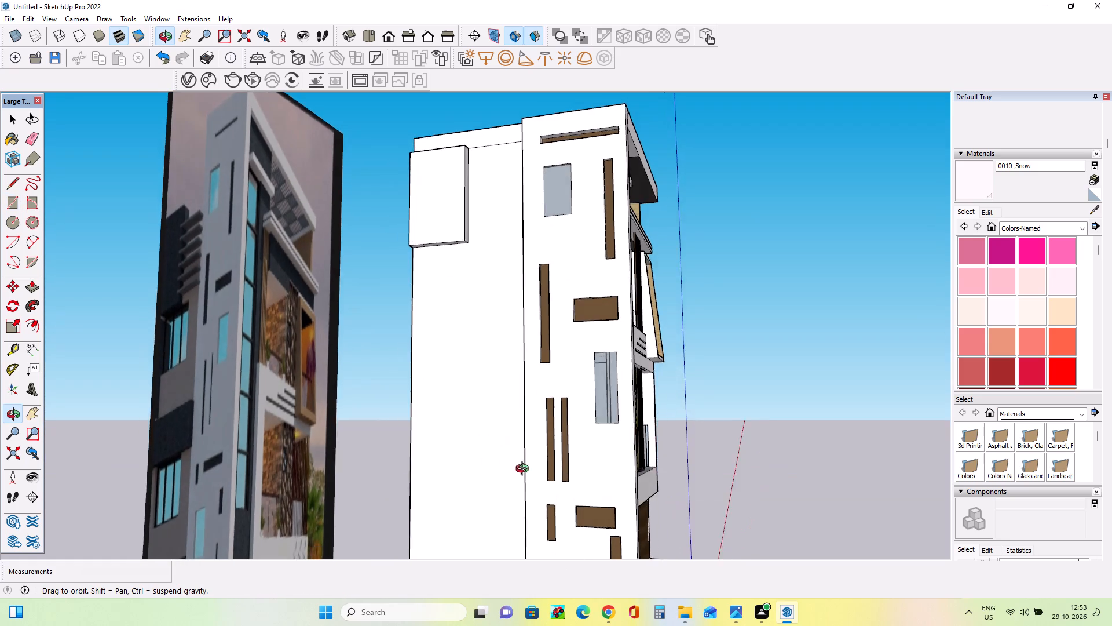
middle_click_drag(525, 470, 528, 502)
middle_click_drag(513, 469, 525, 484)
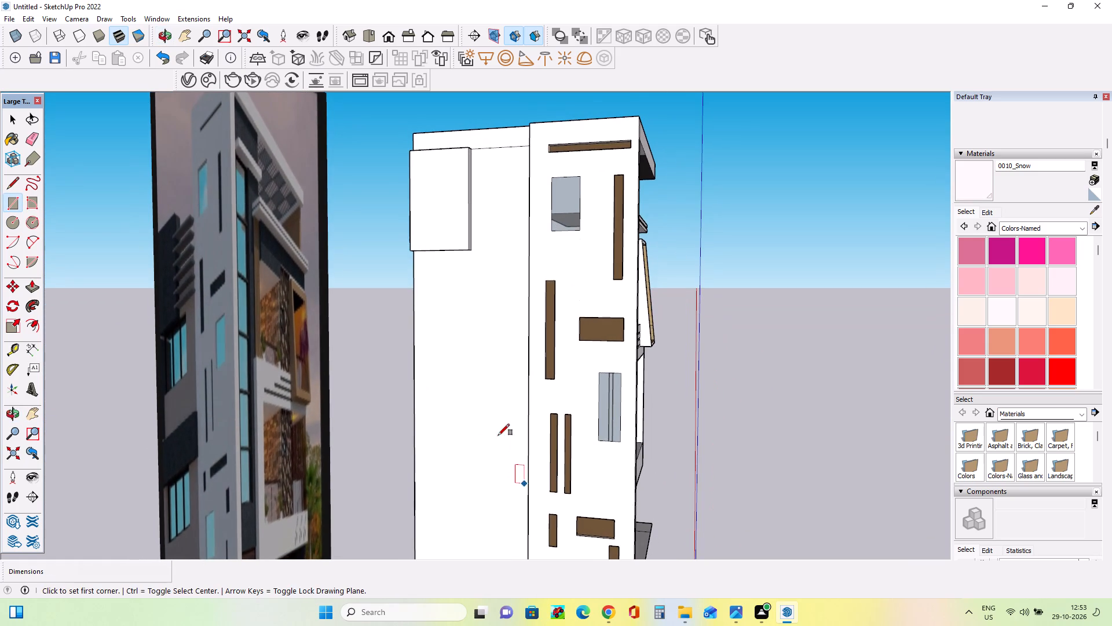
scroll(435, 258, "up", 1)
middle_click_drag(444, 258, 534, 179)
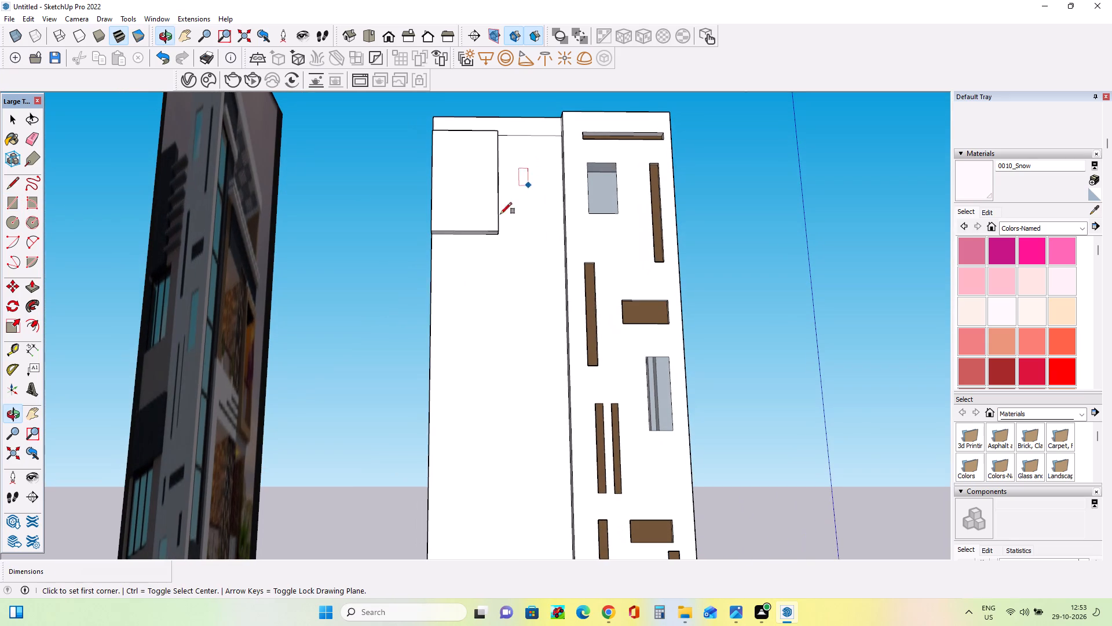
left_click(463, 234)
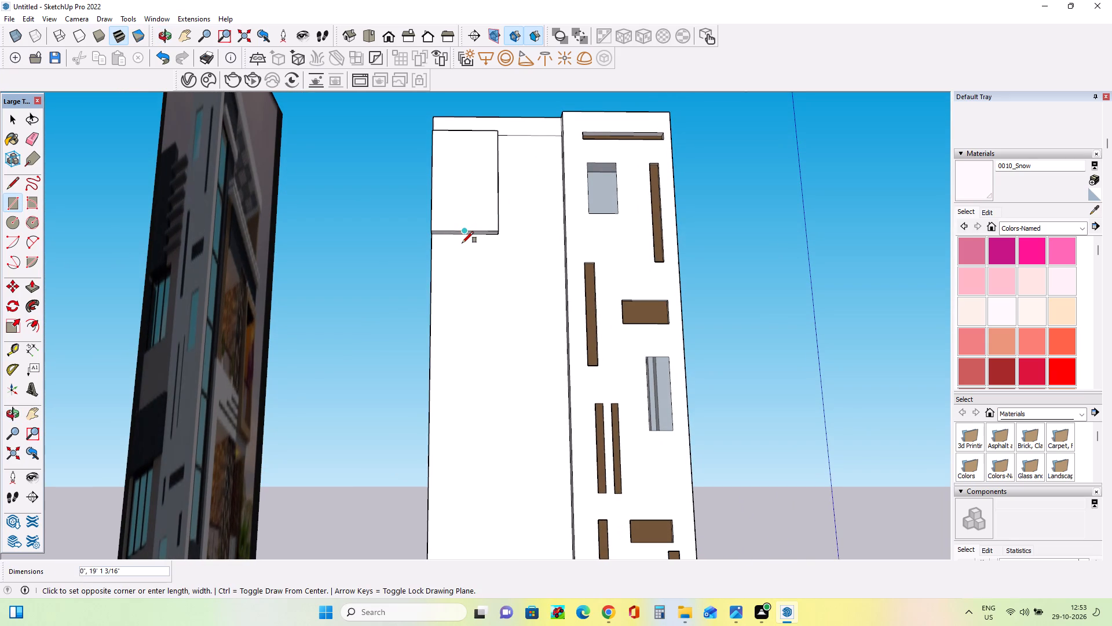
key("Escape")
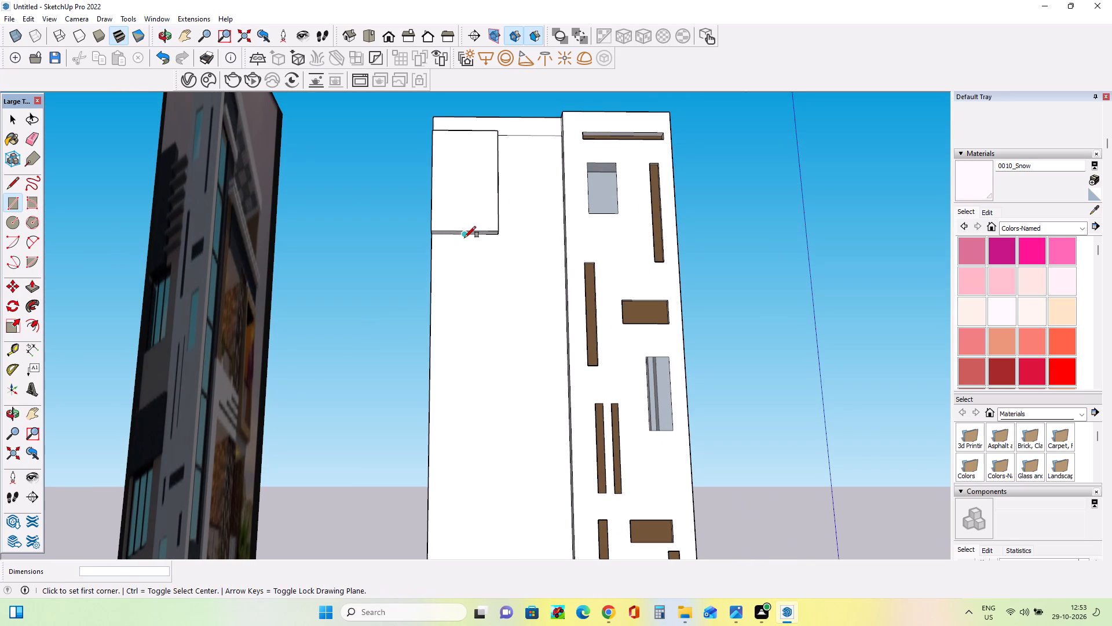
left_click(464, 238)
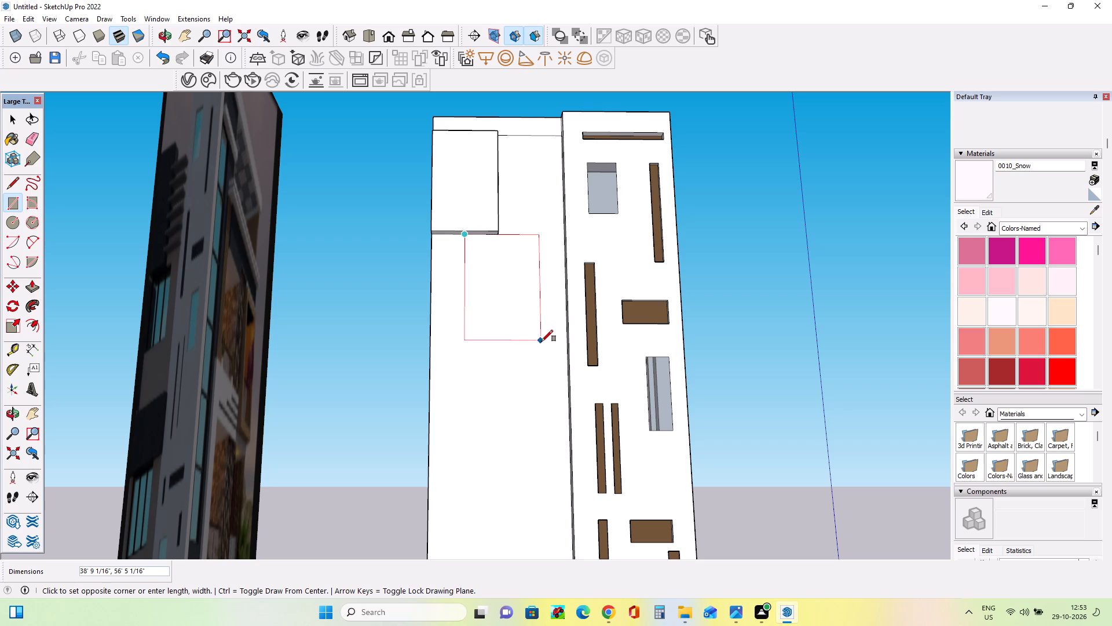
left_click(542, 341)
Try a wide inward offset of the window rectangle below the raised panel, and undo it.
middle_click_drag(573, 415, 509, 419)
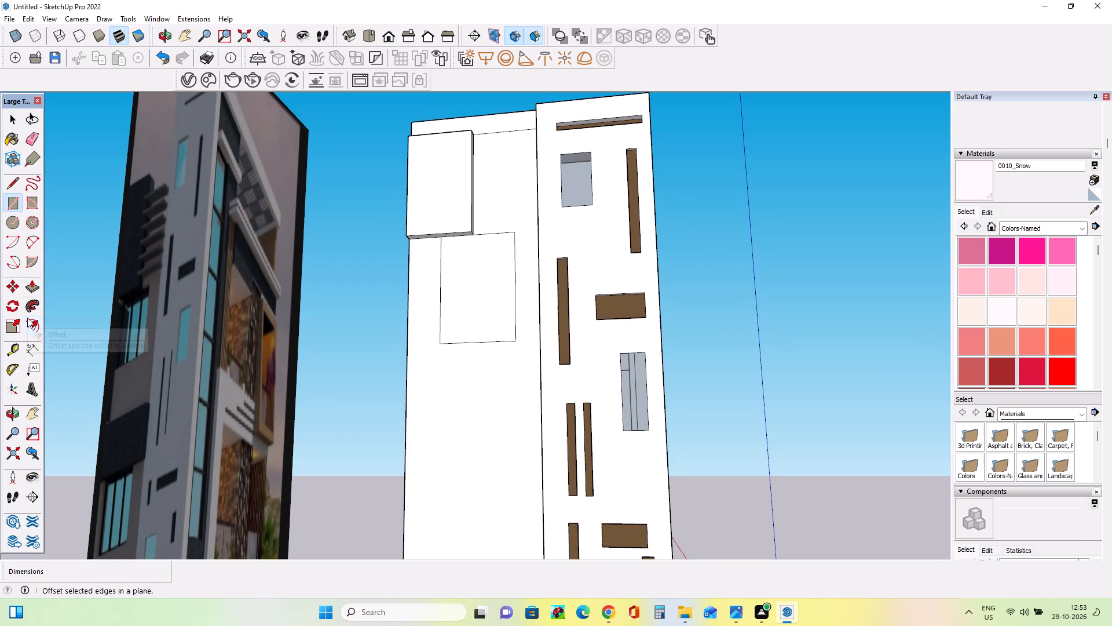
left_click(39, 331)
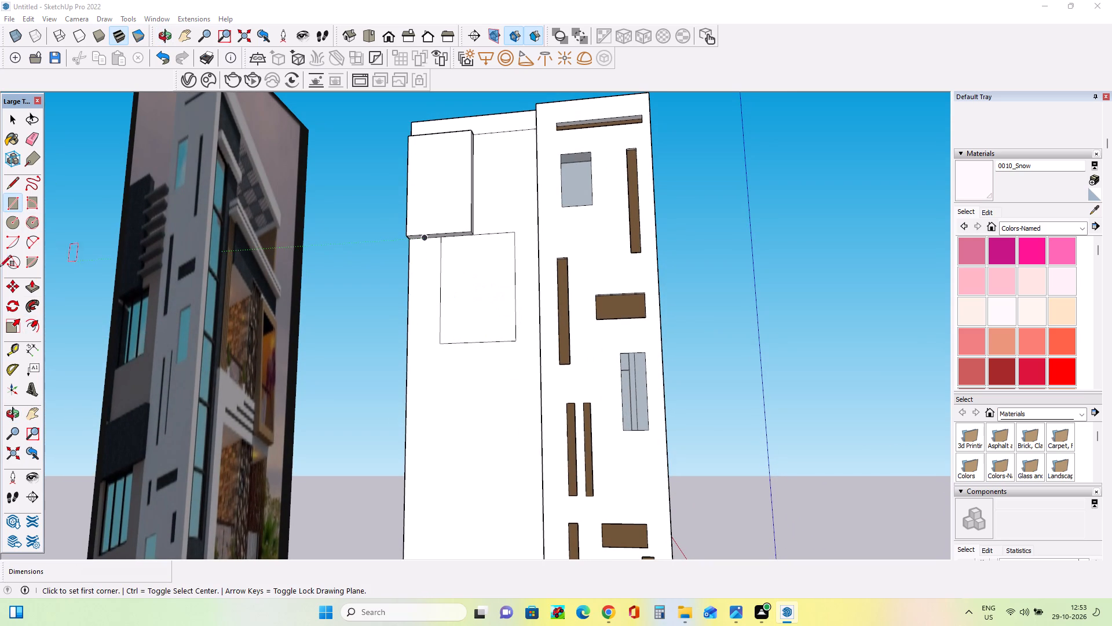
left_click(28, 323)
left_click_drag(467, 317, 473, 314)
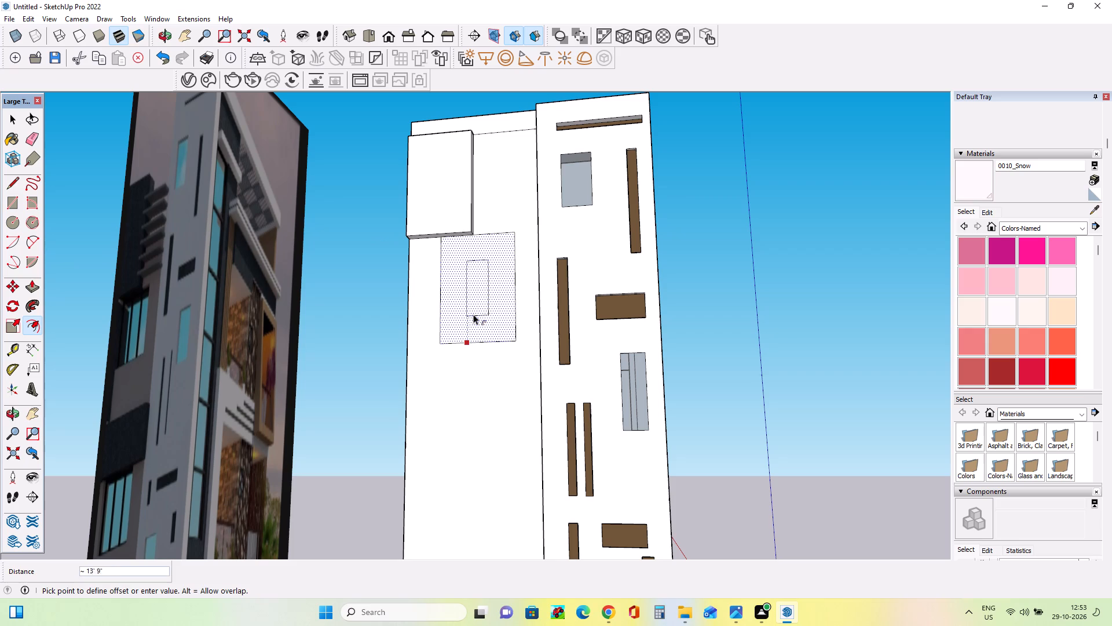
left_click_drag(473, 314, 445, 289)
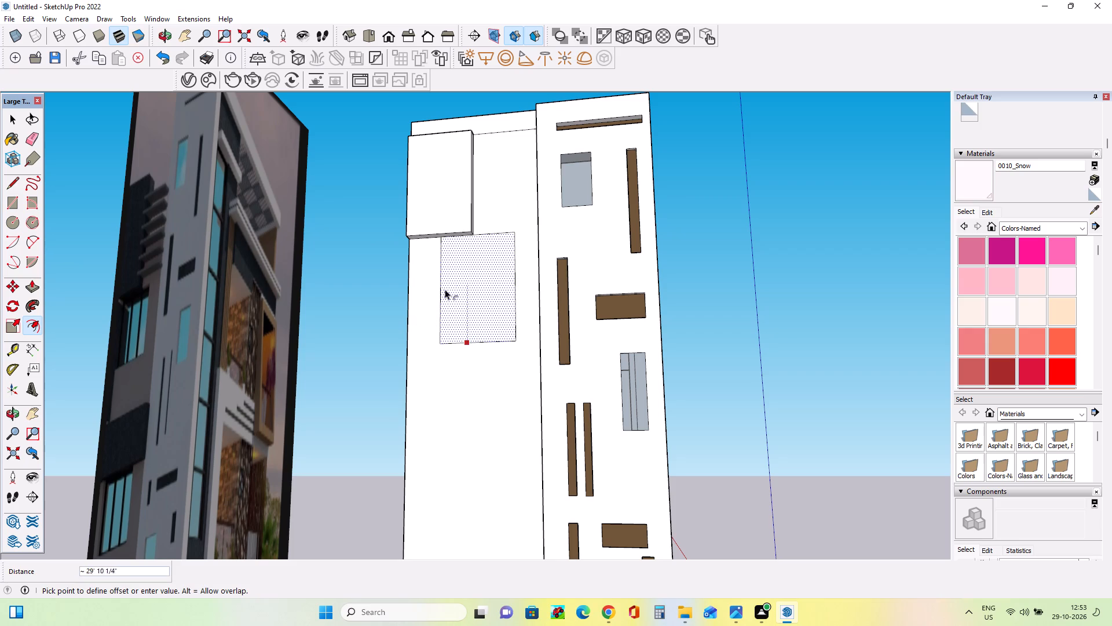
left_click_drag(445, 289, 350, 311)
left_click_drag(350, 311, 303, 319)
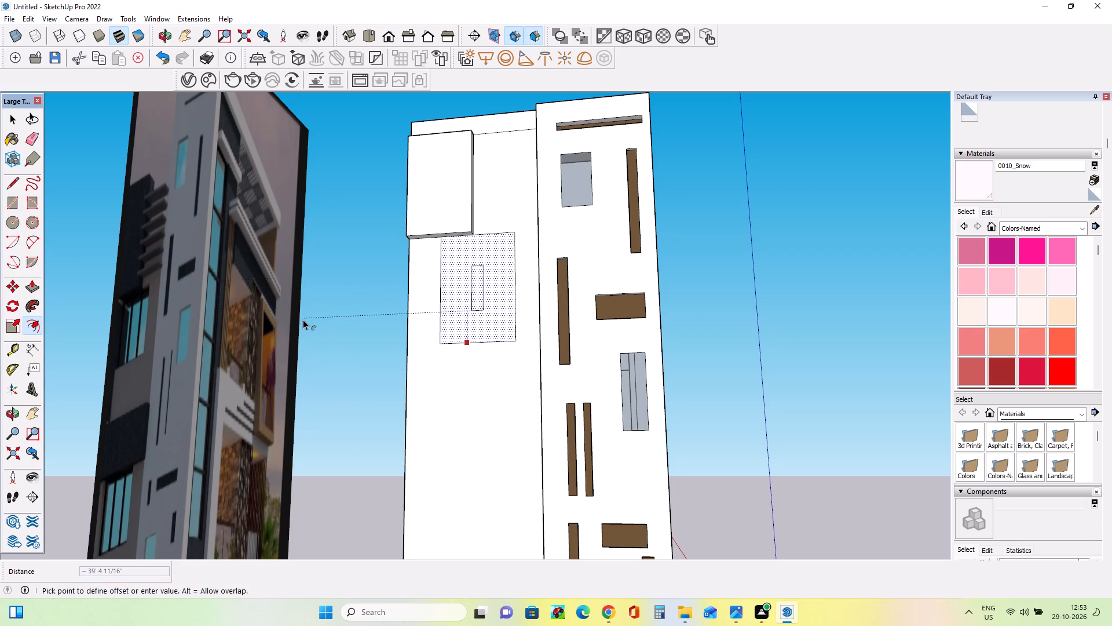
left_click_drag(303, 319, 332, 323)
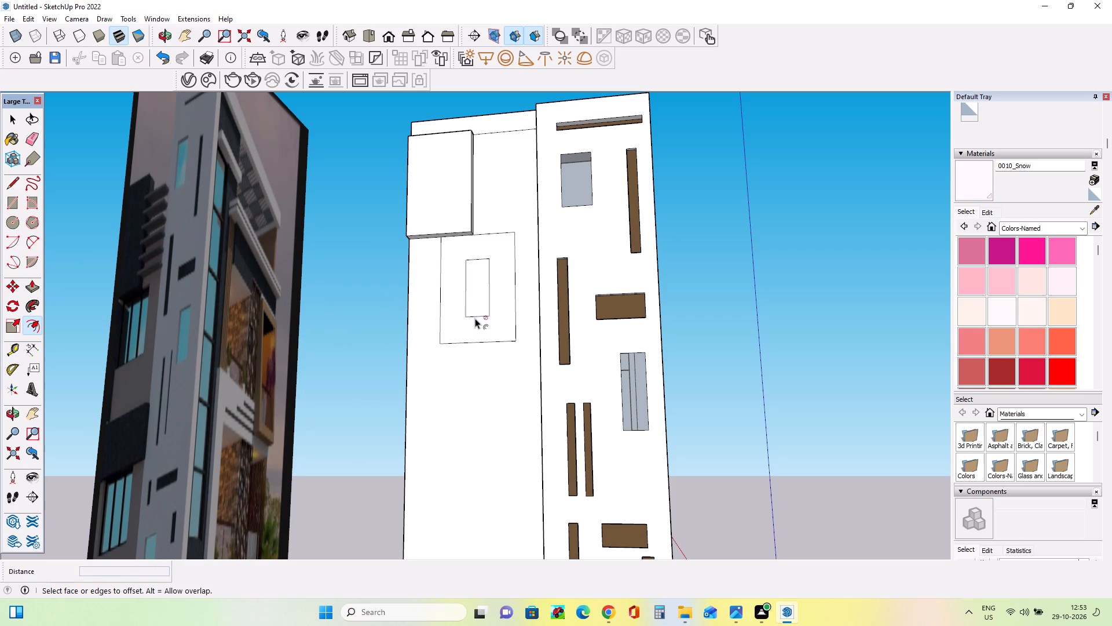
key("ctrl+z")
Offset the window rectangle's outline slightly inward to form a thin frame border.
left_click_drag(485, 284, 510, 292)
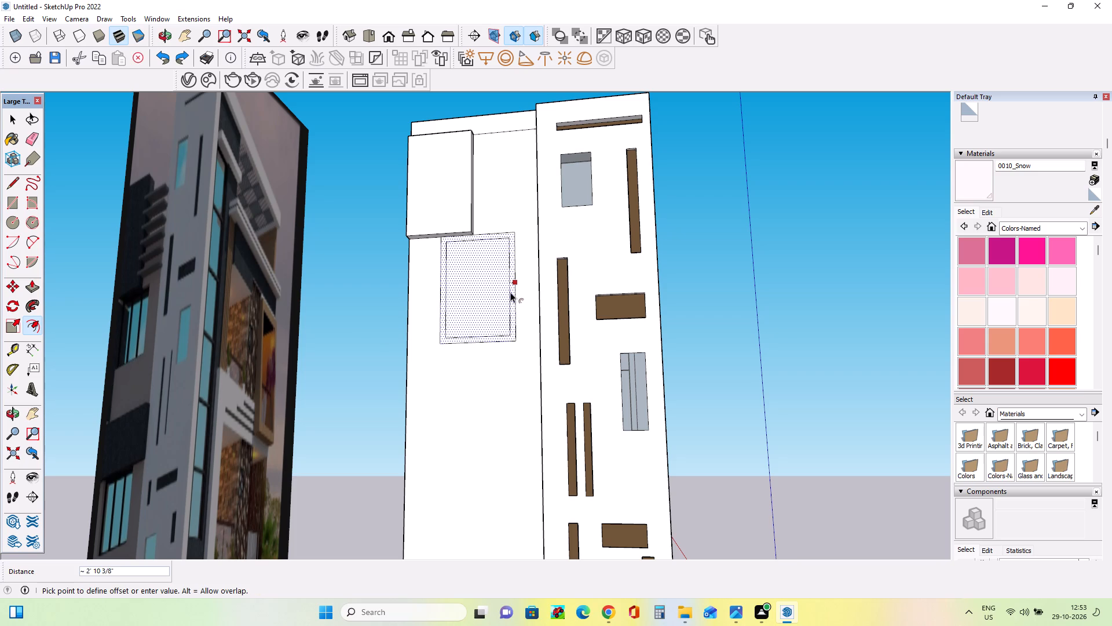
left_click_drag(510, 292, 513, 292)
Extrude the window face inside the thin border outward by about 1' 6".
middle_click_drag(498, 316, 499, 326)
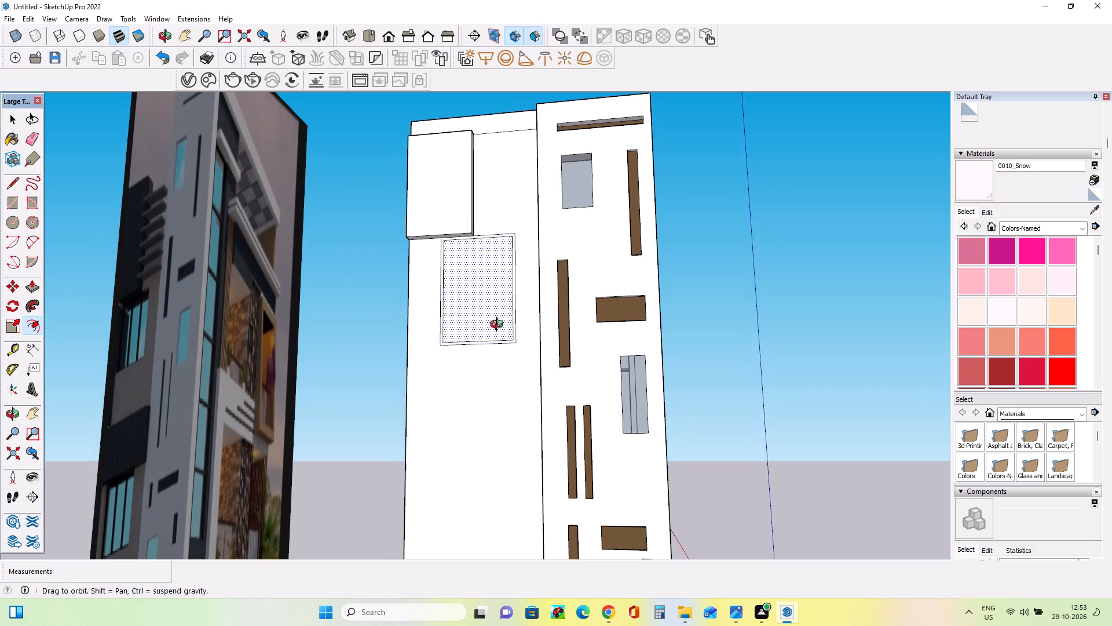
middle_click_drag(499, 326, 503, 337)
middle_click_drag(554, 341, 559, 365)
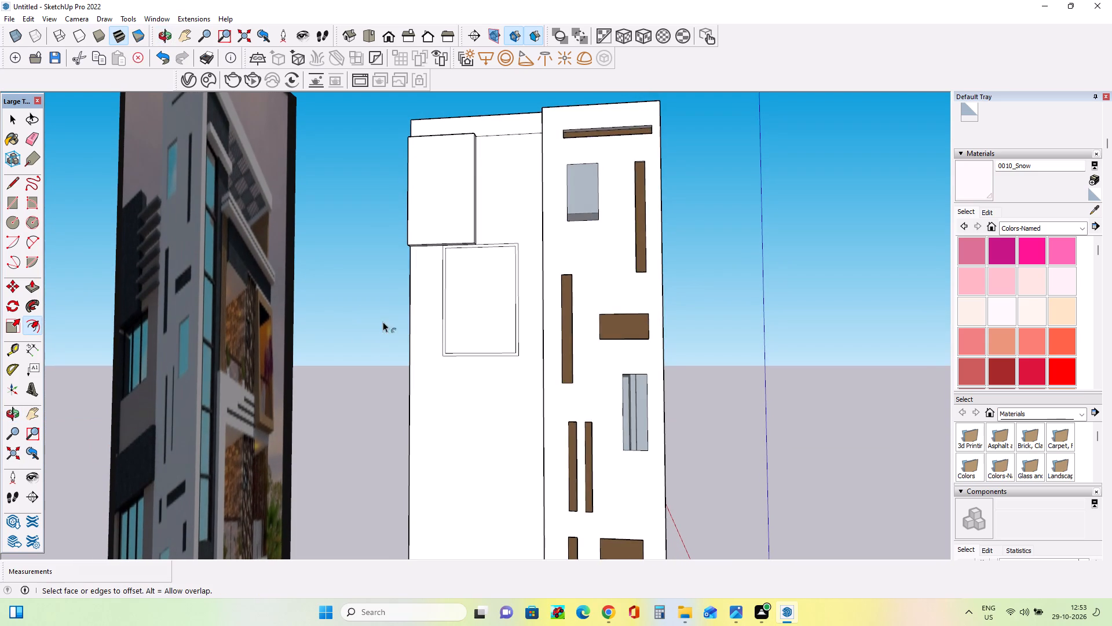
left_click(34, 287)
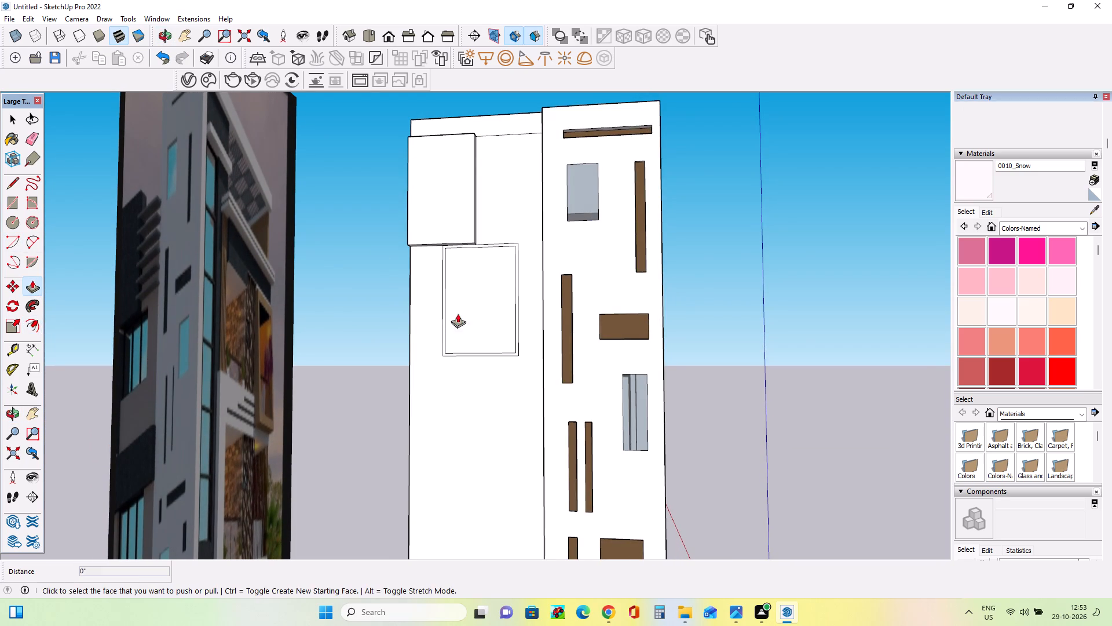
scroll(501, 332, "up", 5)
left_click_drag(507, 359, 507, 355)
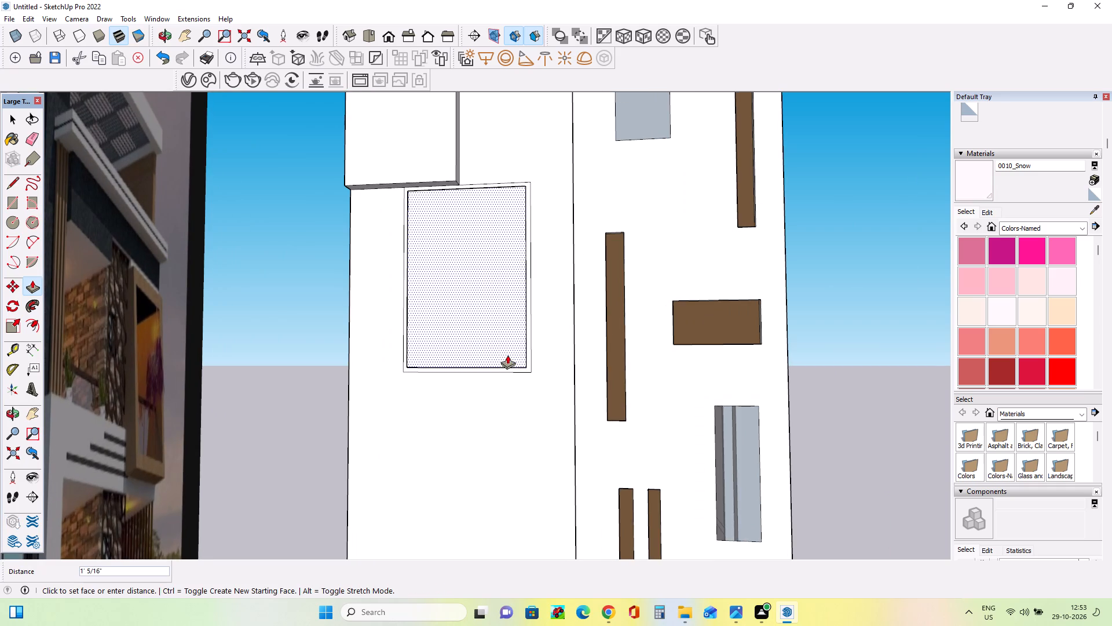
left_click_drag(507, 355, 508, 351)
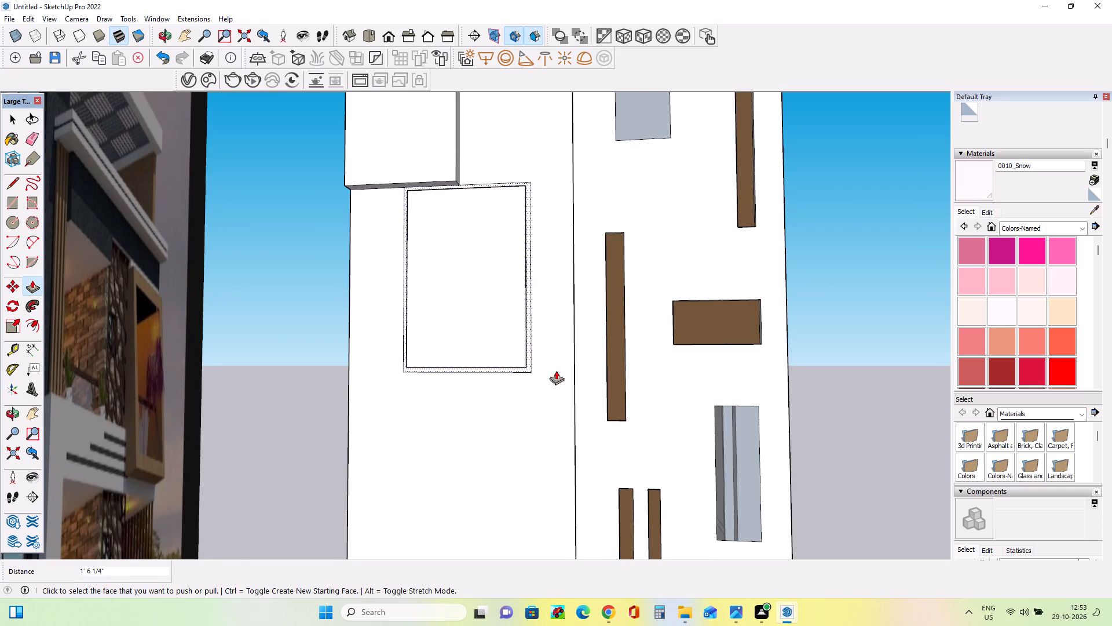
middle_click_drag(555, 374, 526, 441)
scroll(484, 411, "up", 8)
middle_click_drag(572, 443, 518, 472)
scroll(506, 451, "up", 1)
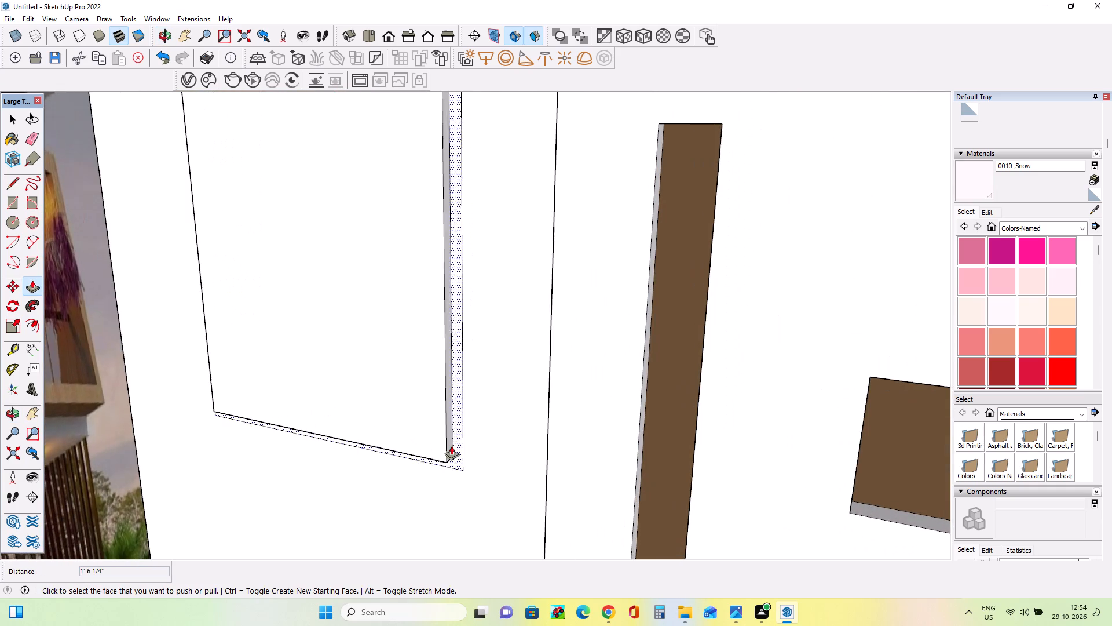
Recess the window into the side wall, pushing the pane in about 5' 3" and the thin border about 3' 9", flush with it.
left_click_drag(439, 445, 448, 417)
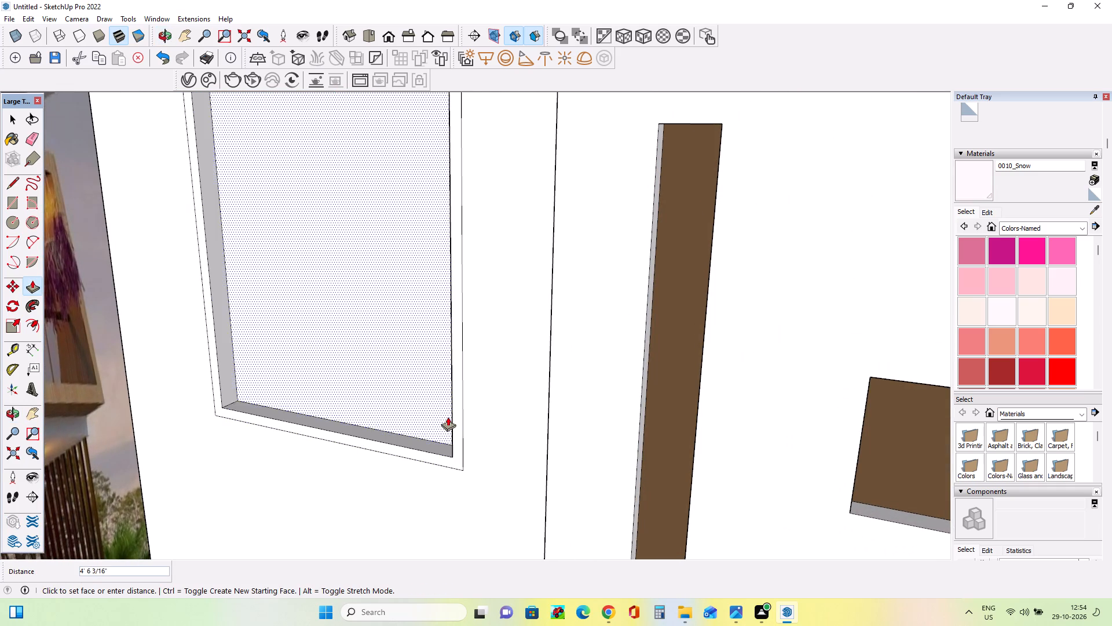
left_click_drag(448, 417, 446, 409)
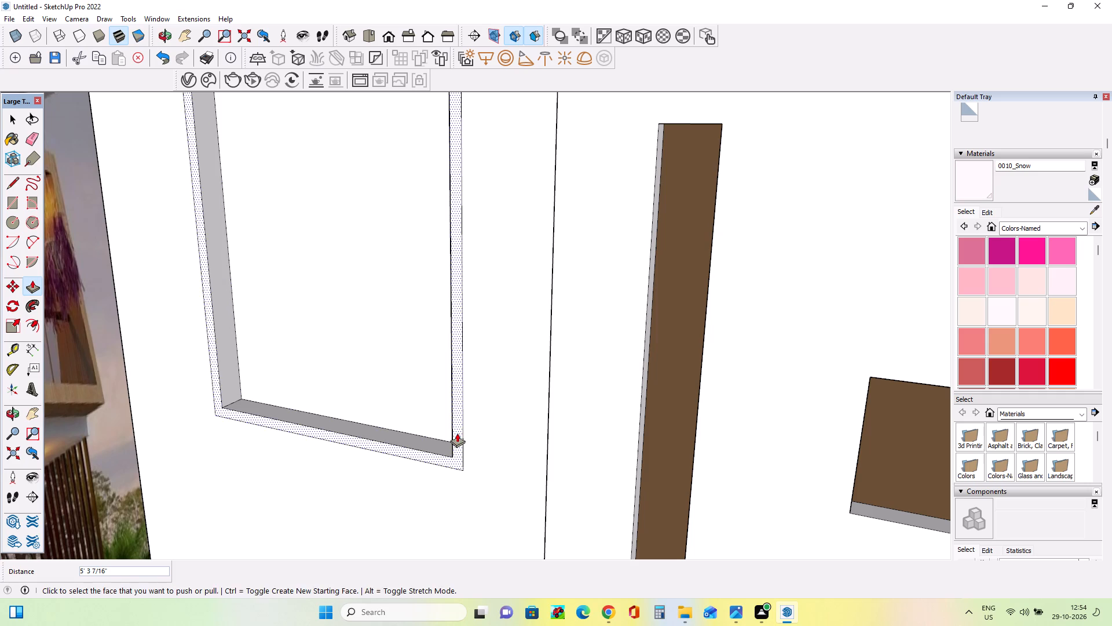
left_click_drag(457, 433, 453, 350)
Draw a narrow vertical mullion rectangle, about 2' by 54', down the middle of the pane between the border's top and bottom inner edges.
middle_click_drag(430, 416, 504, 427)
scroll(504, 427, "down", 13)
scroll(548, 374, "down", 4)
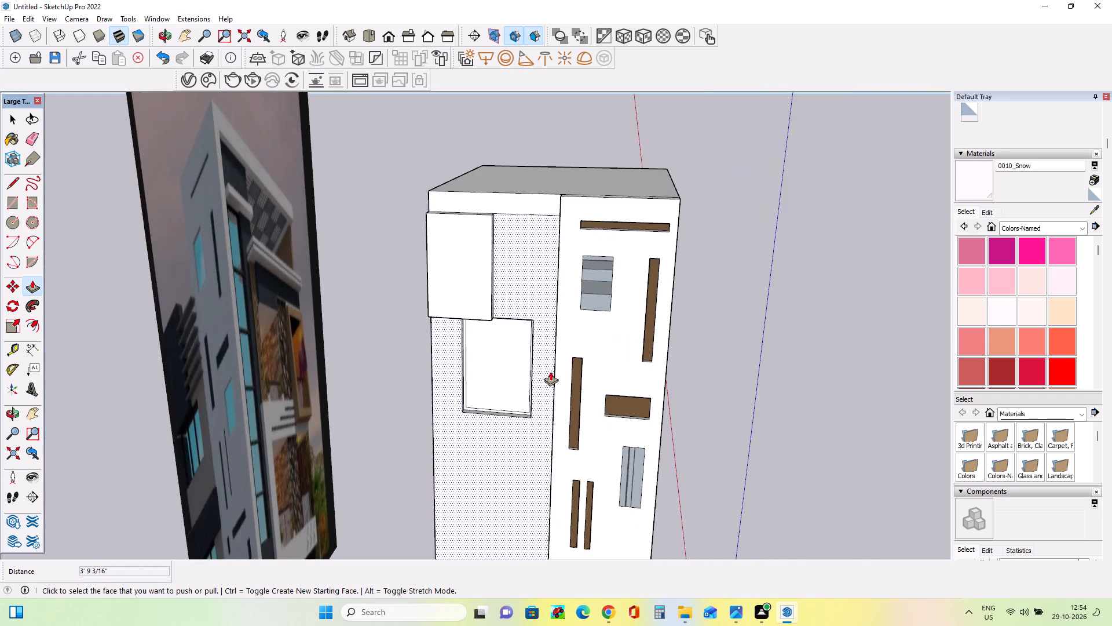
scroll(551, 369, "down", 4)
middle_click_drag(528, 340, 560, 239)
middle_click_drag(570, 365, 405, 336)
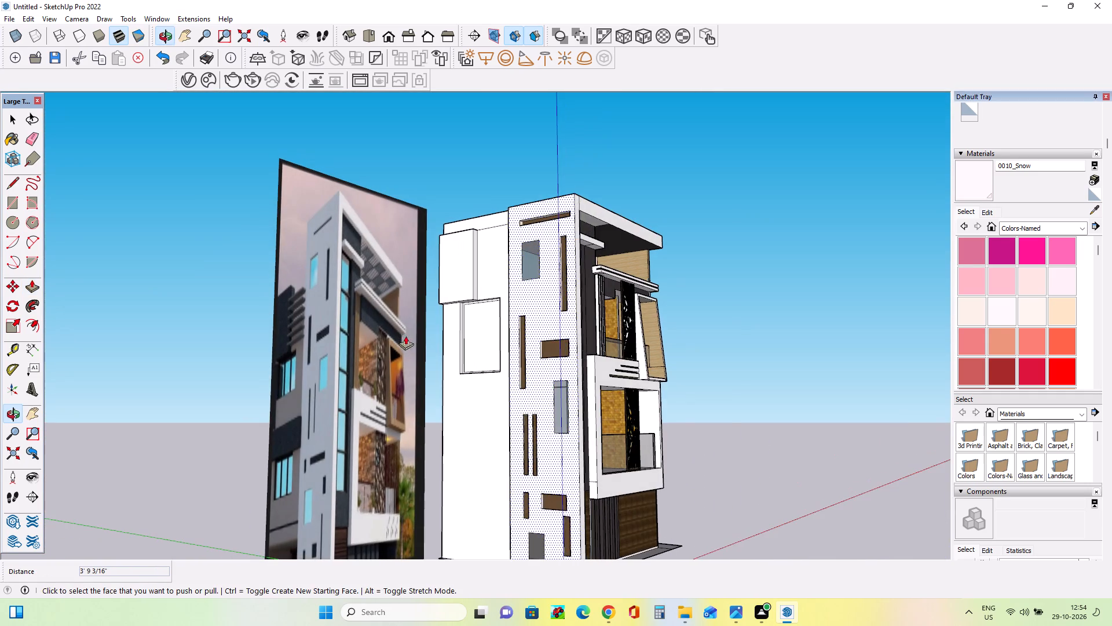
scroll(438, 359, "up", 6)
middle_click_drag(496, 355, 490, 344)
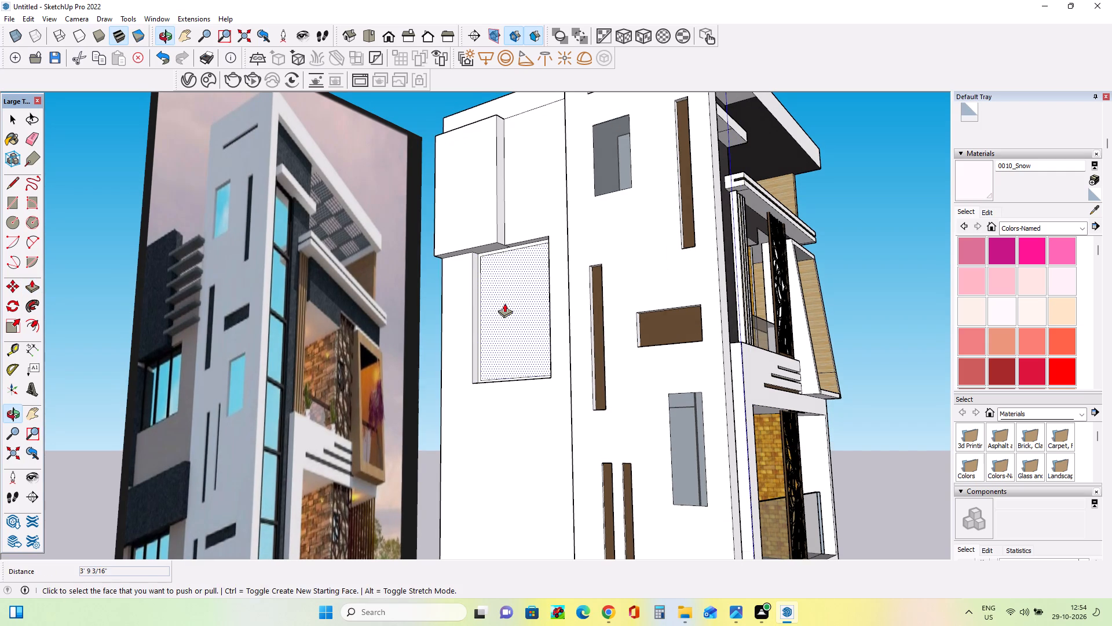
middle_click(518, 269)
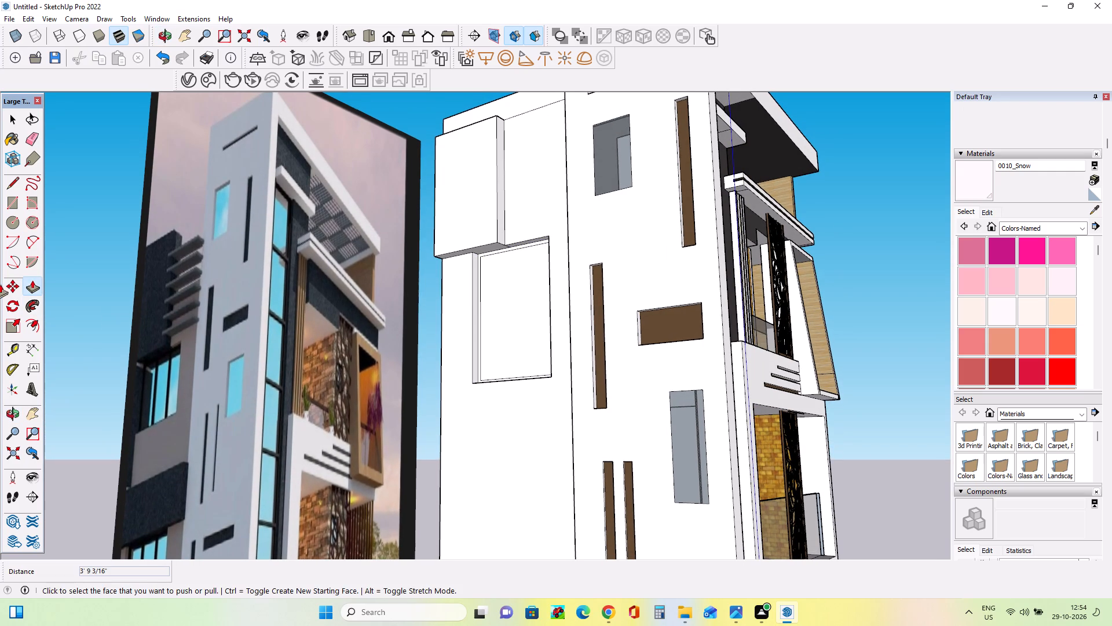
left_click(19, 199)
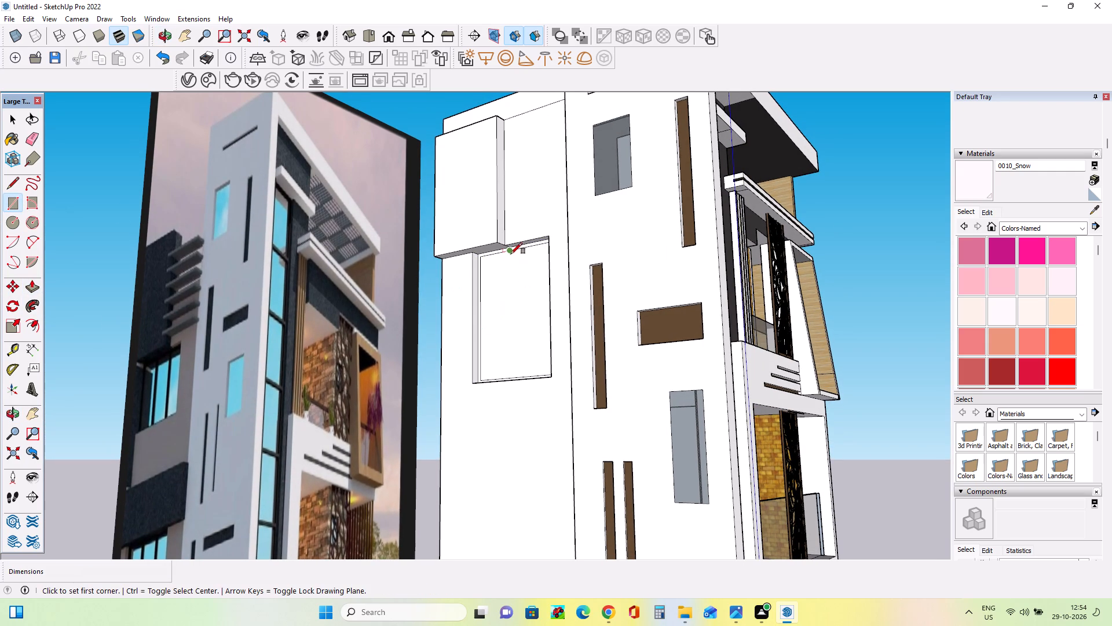
left_click(515, 251)
middle_click_drag(536, 390, 548, 453)
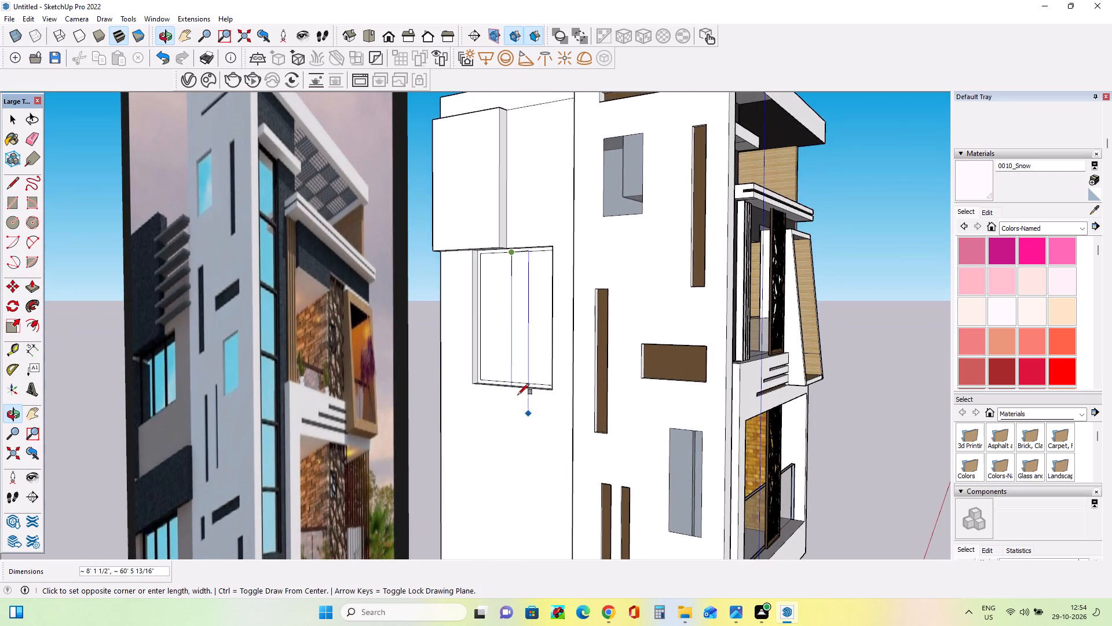
scroll(514, 387, "up", 2)
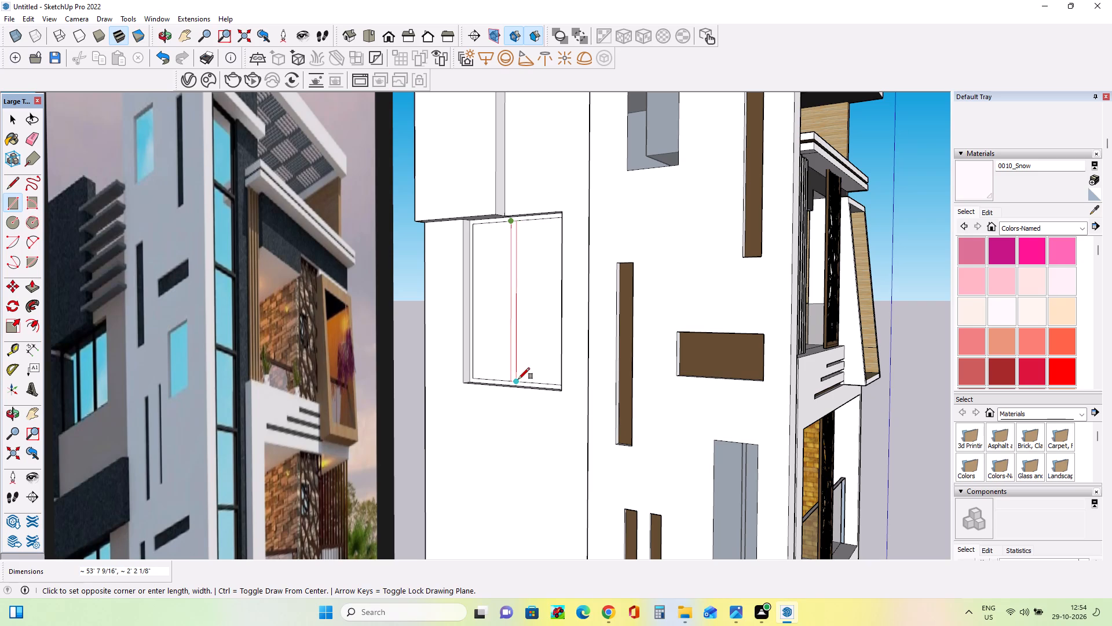
left_click(518, 379)
middle_click_drag(543, 400, 555, 407)
scroll(494, 384, "down", 3)
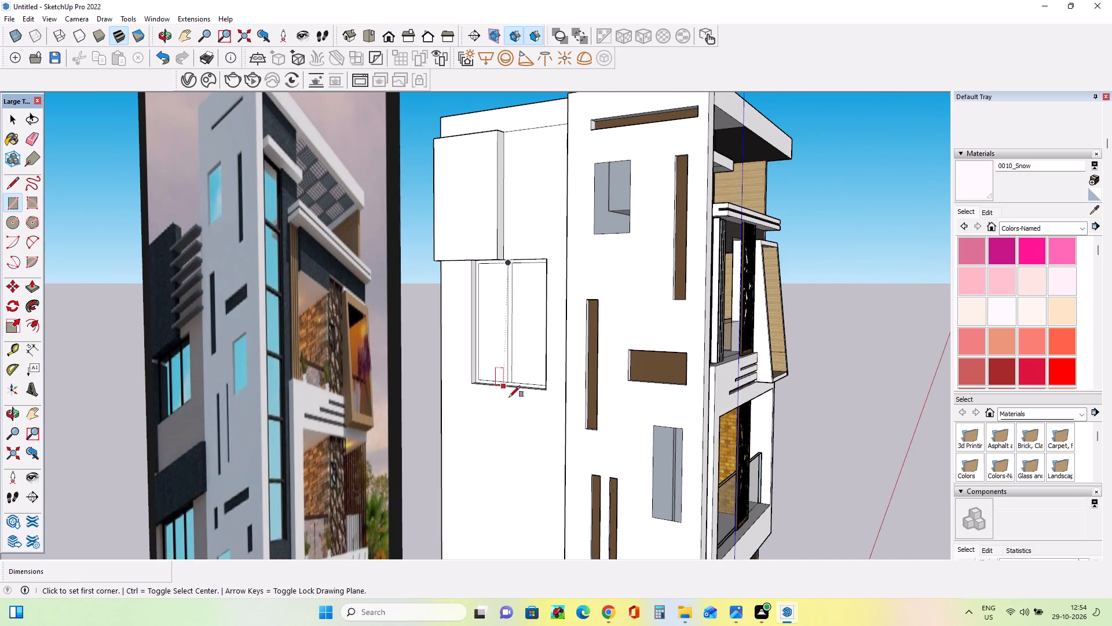
middle_click_drag(513, 401, 521, 412)
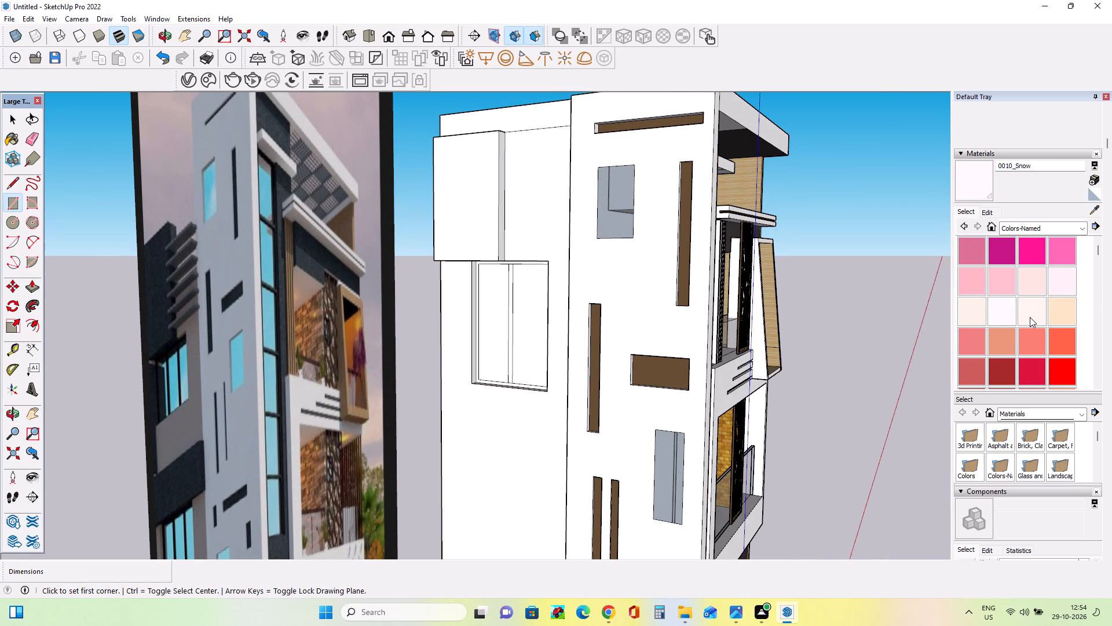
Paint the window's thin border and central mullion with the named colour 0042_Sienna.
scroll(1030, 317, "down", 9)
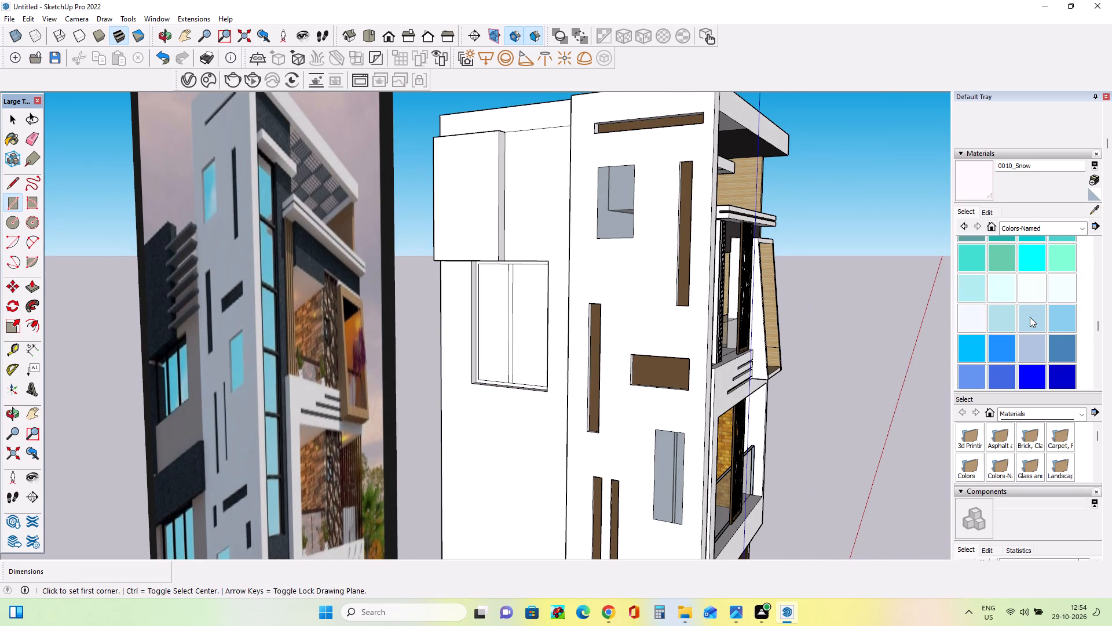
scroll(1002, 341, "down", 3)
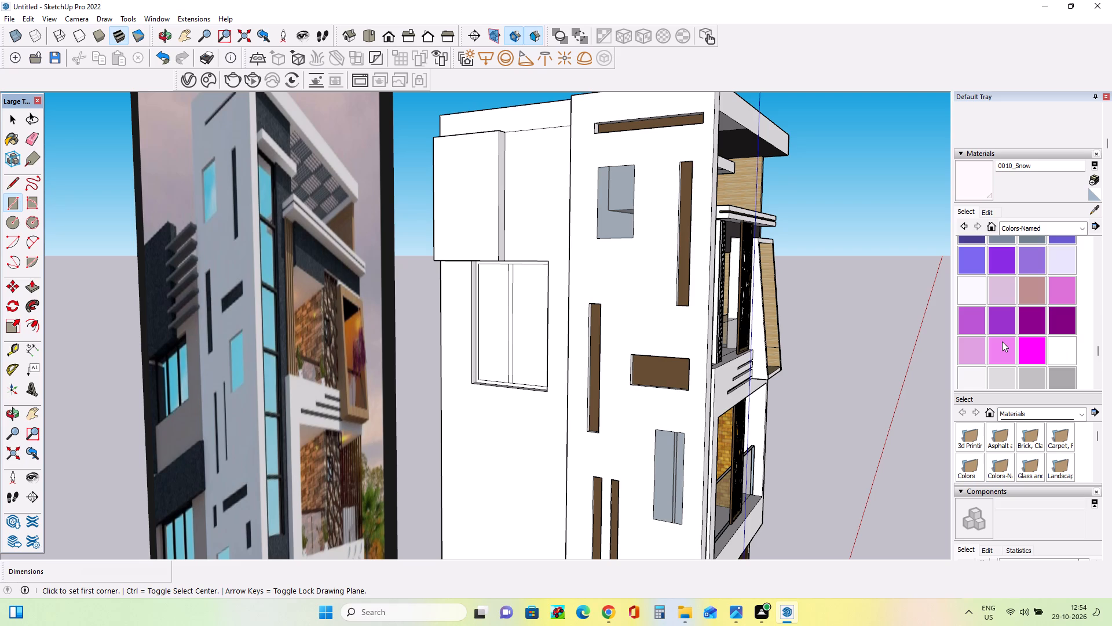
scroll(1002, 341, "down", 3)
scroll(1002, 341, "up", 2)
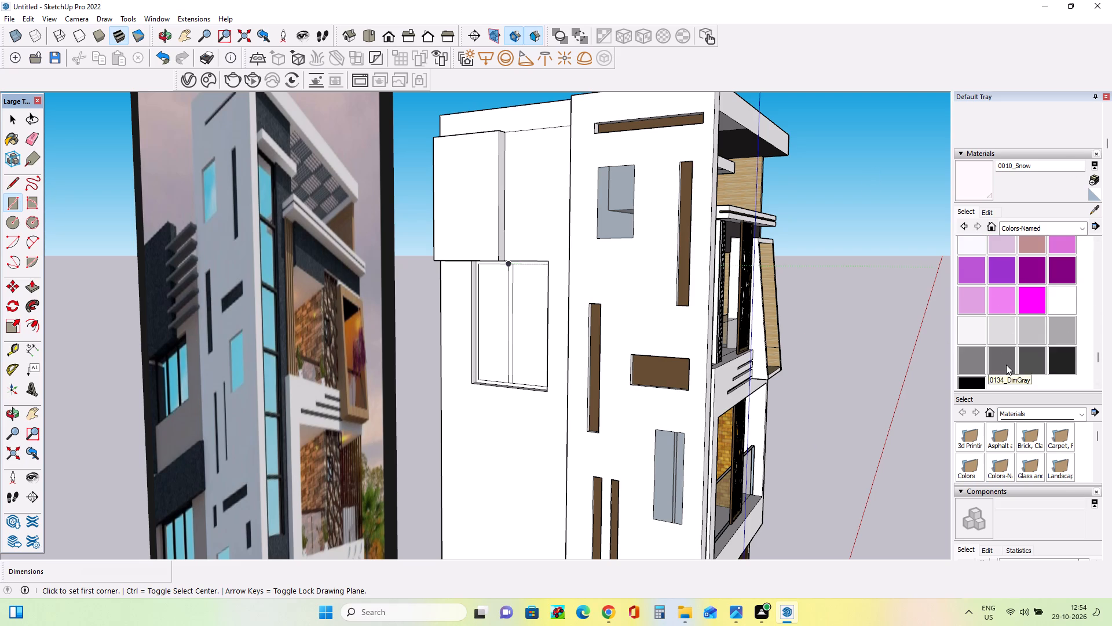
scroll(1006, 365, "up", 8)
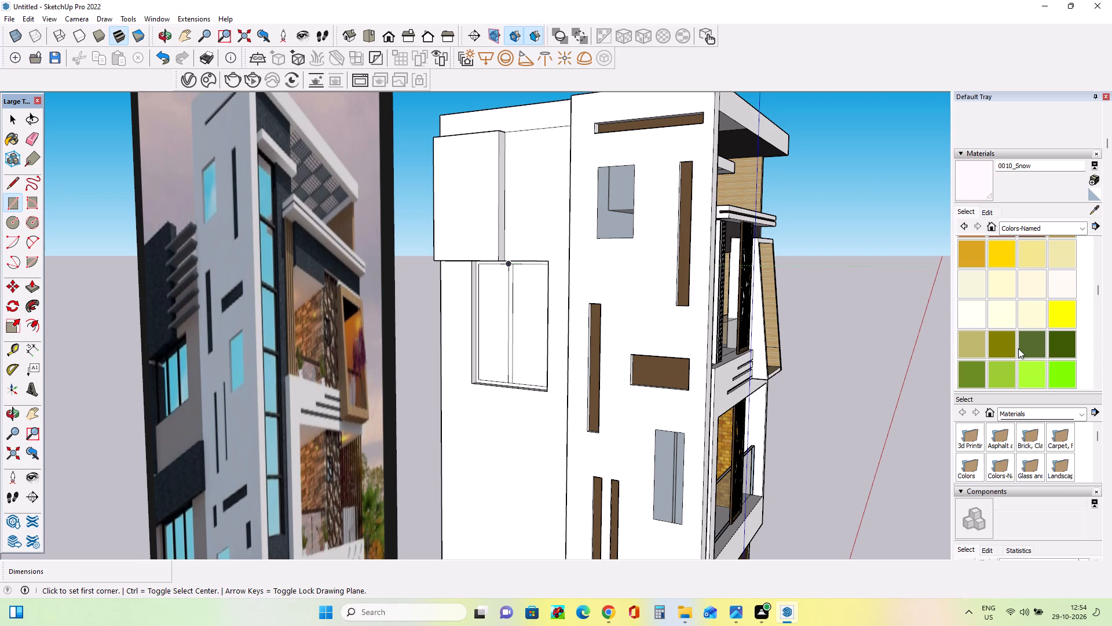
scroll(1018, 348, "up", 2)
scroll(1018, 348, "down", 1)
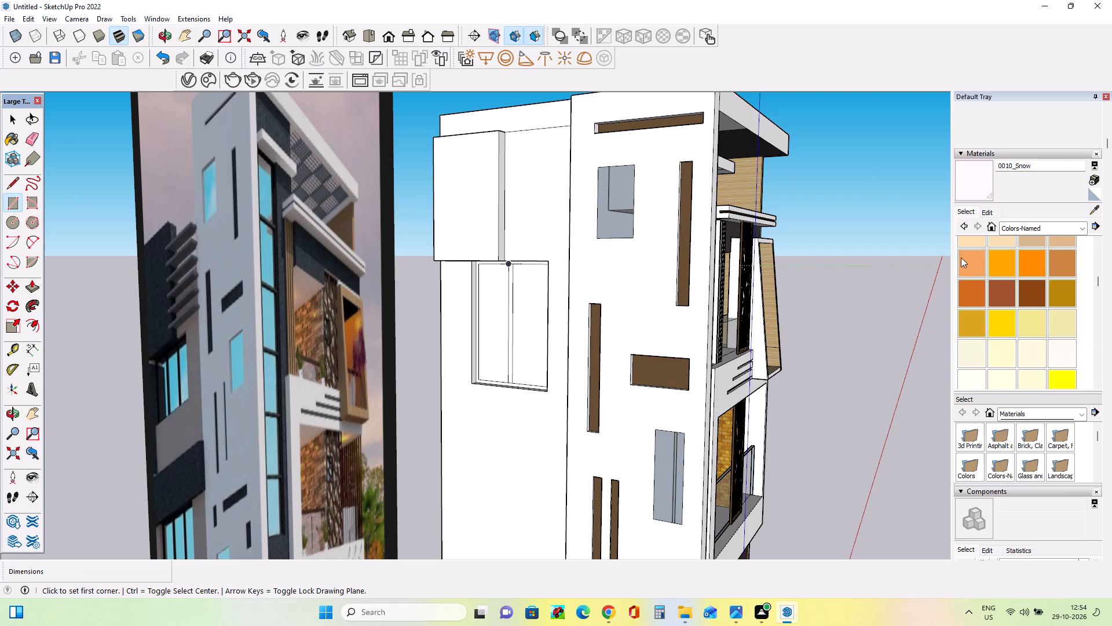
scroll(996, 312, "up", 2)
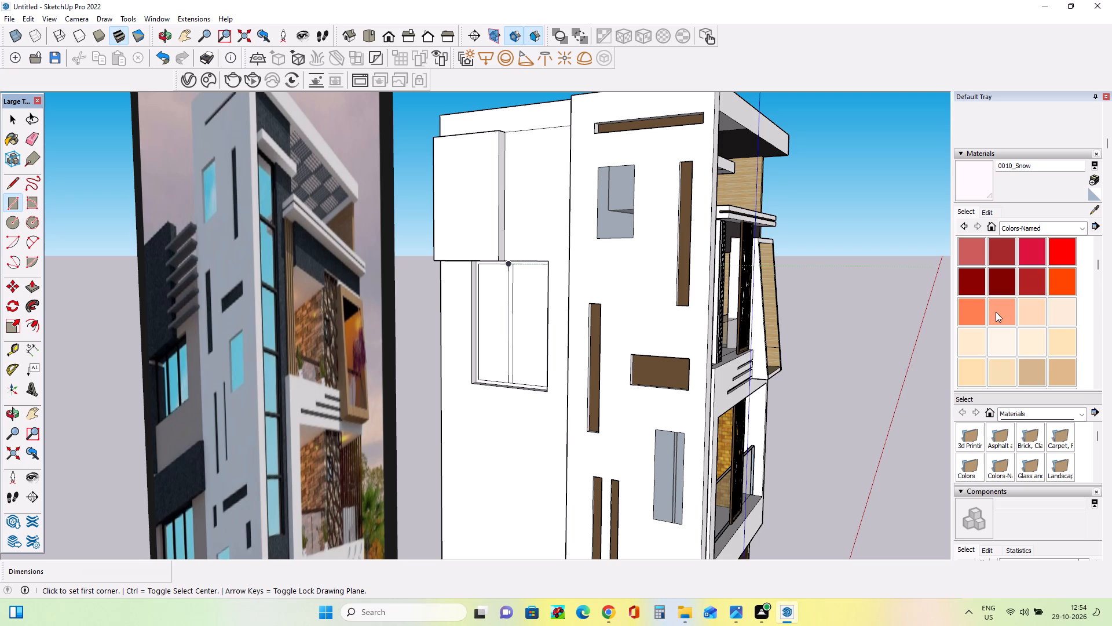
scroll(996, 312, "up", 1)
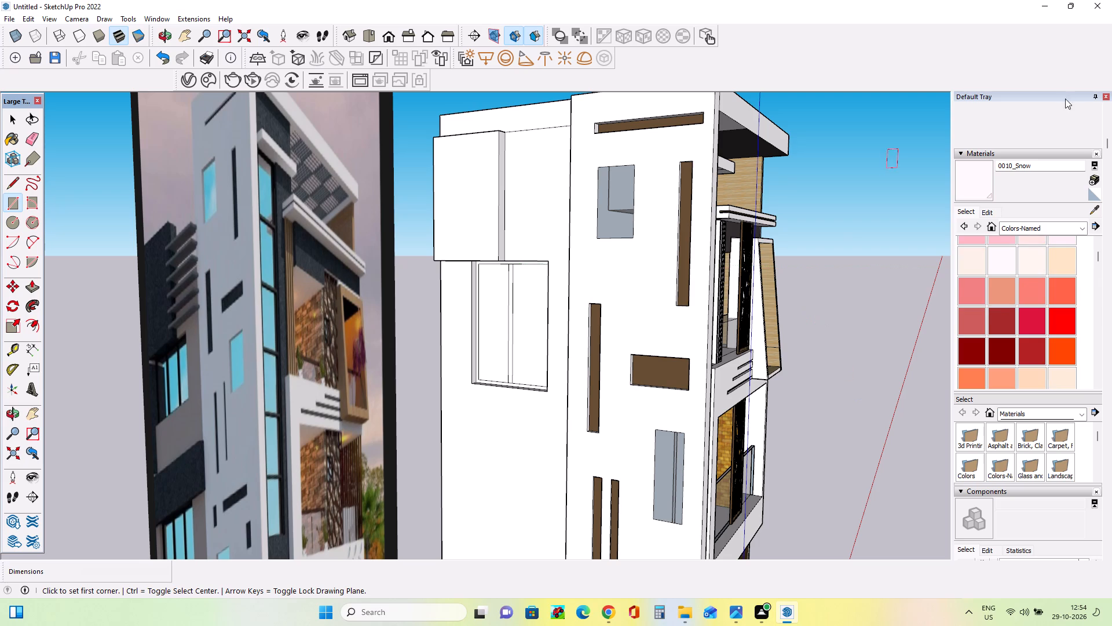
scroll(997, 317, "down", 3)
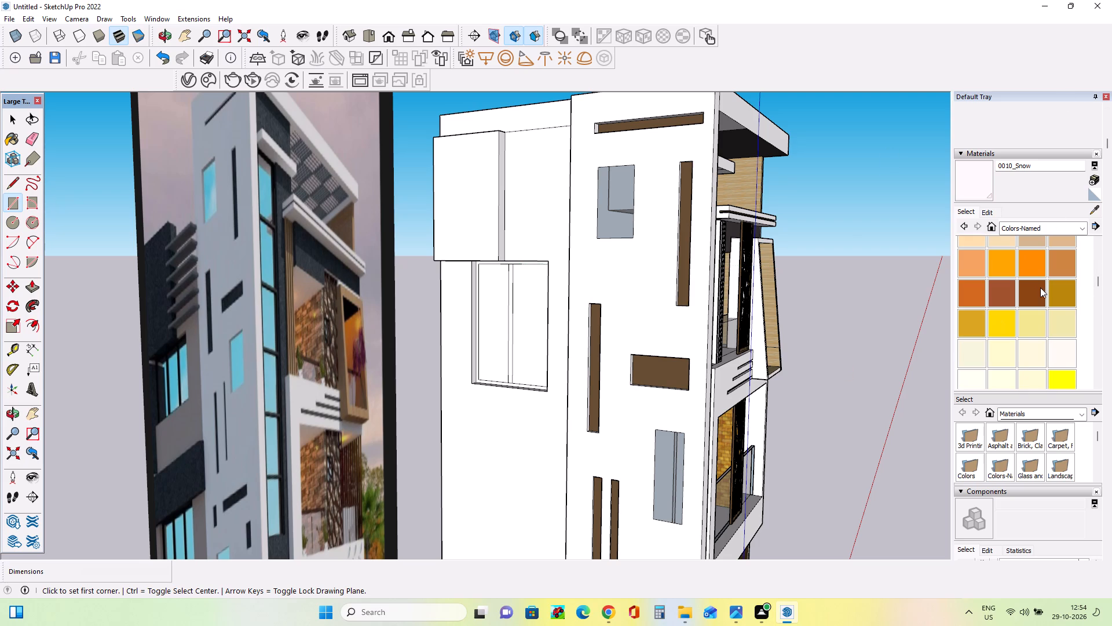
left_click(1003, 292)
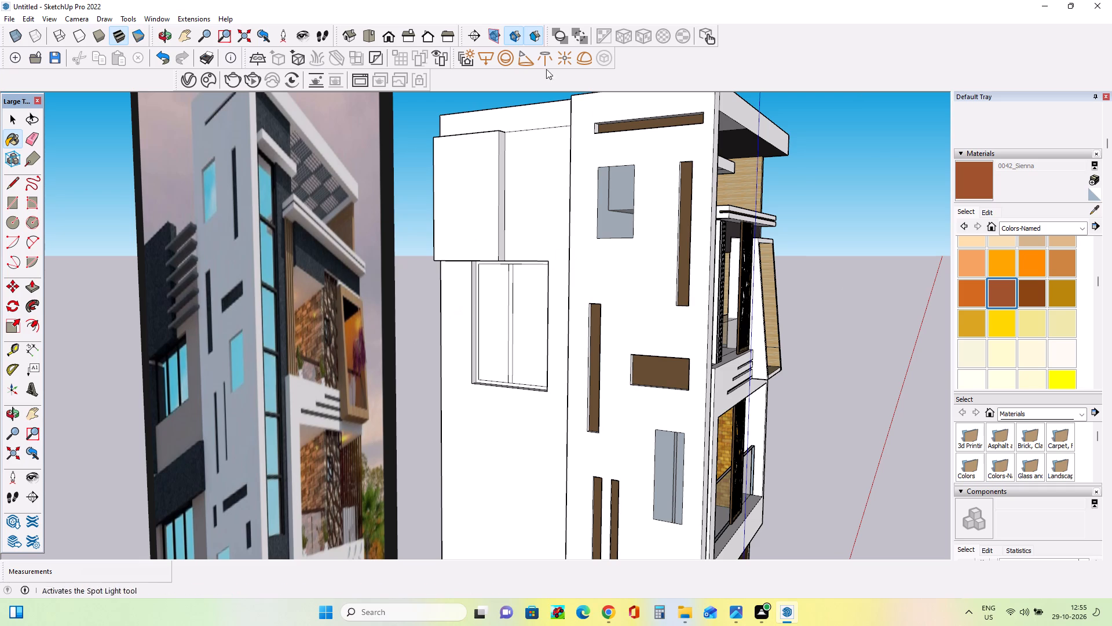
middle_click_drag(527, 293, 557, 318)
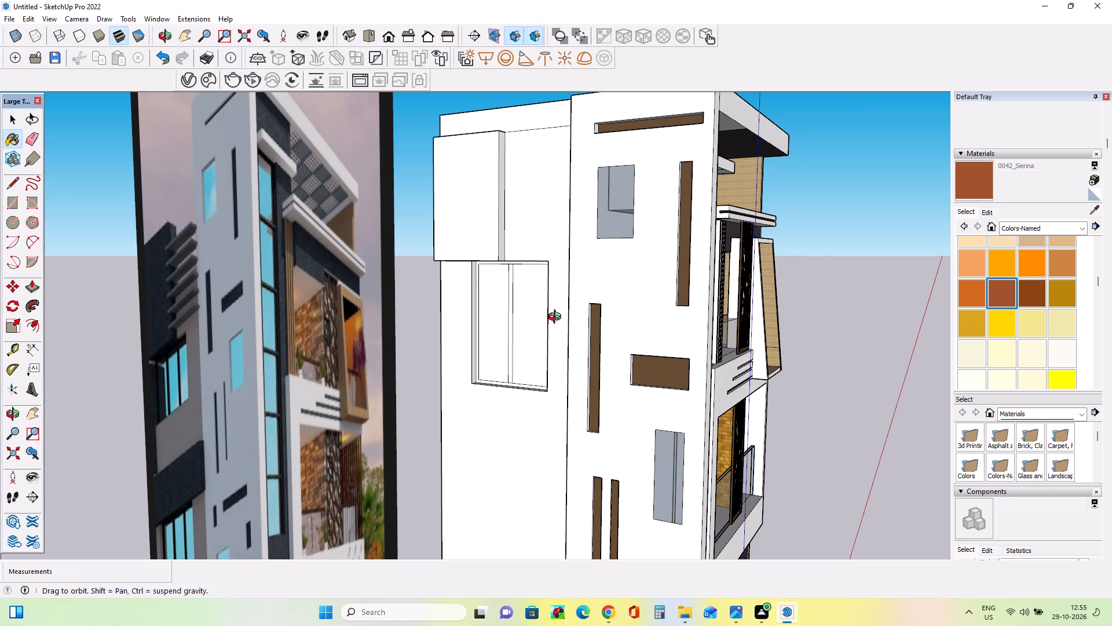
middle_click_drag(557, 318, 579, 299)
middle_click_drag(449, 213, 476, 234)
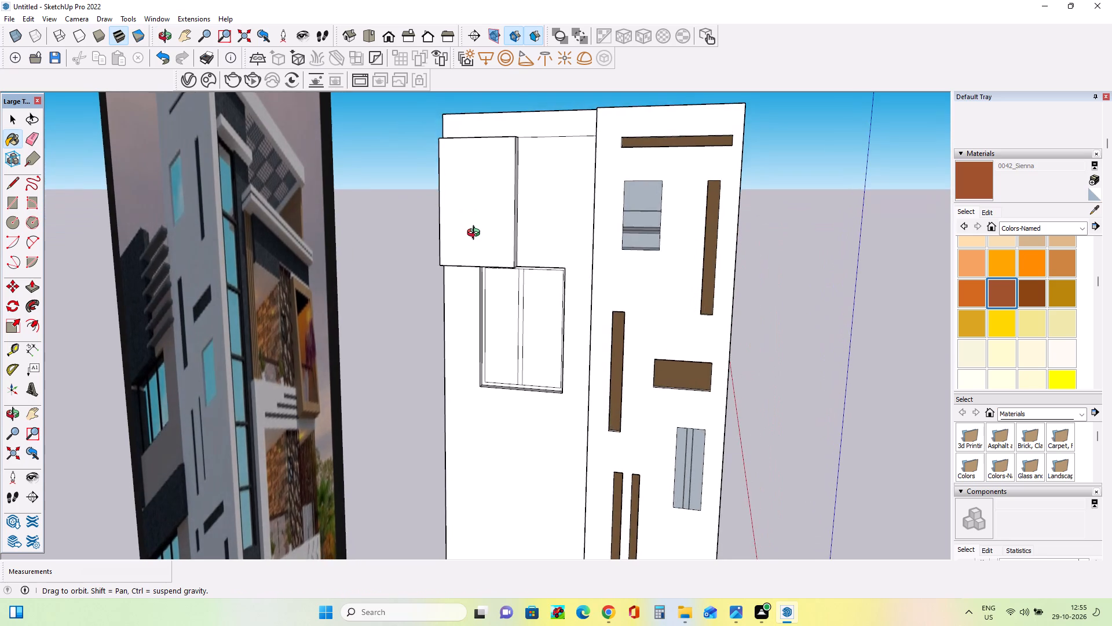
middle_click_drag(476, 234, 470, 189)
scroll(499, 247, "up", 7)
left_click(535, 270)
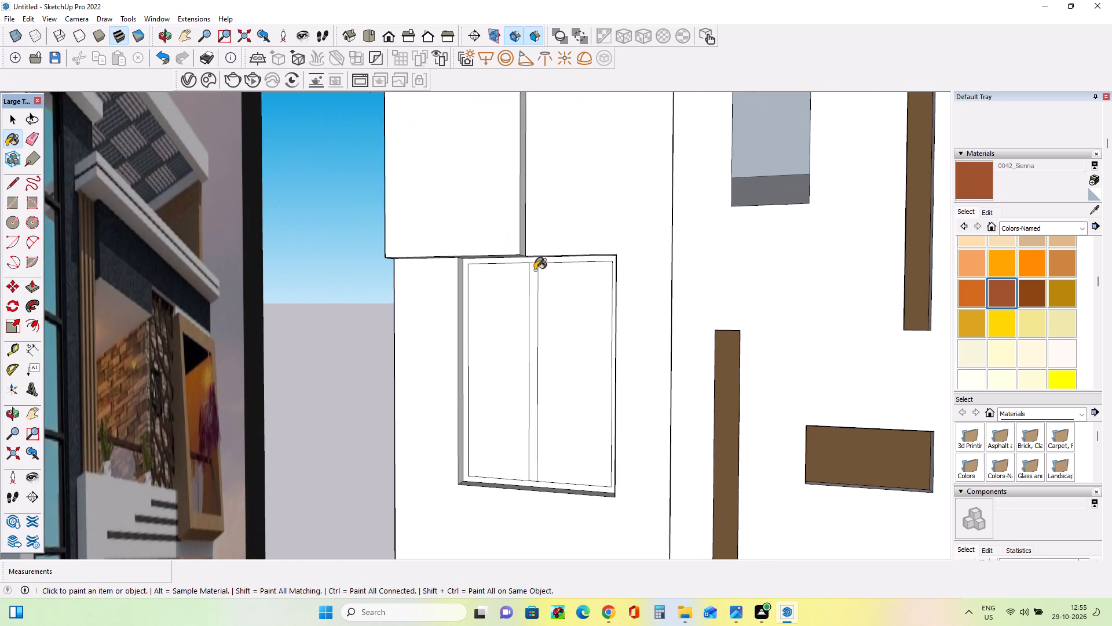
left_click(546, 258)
Repaint the window's central mullion and thin border with 0043_SaddleBrown.
scroll(517, 252, "down", 5)
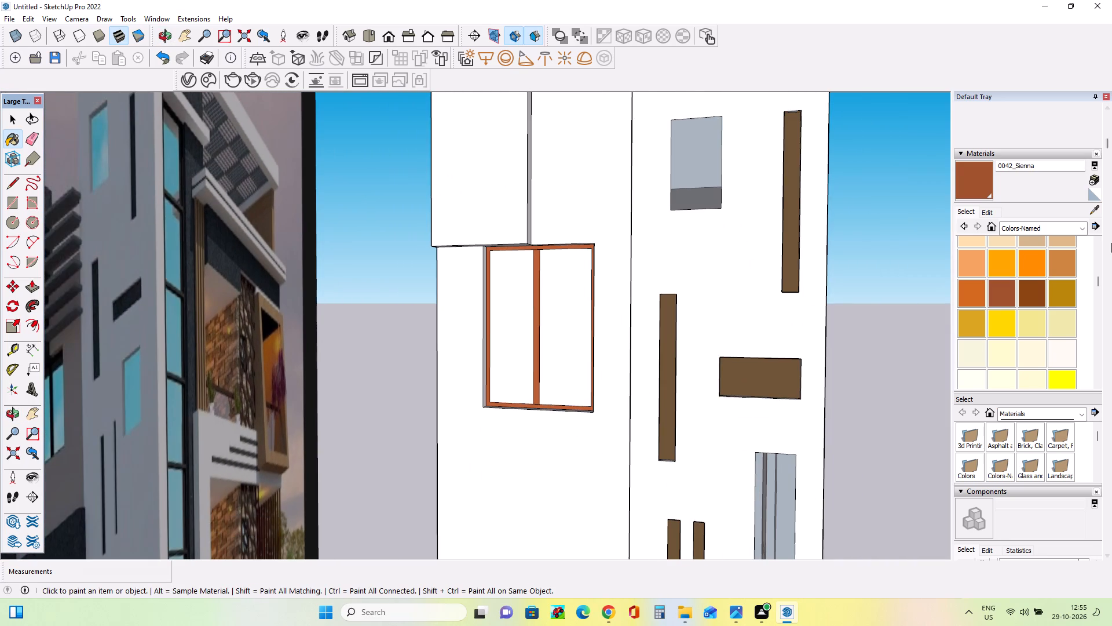
left_click(1033, 286)
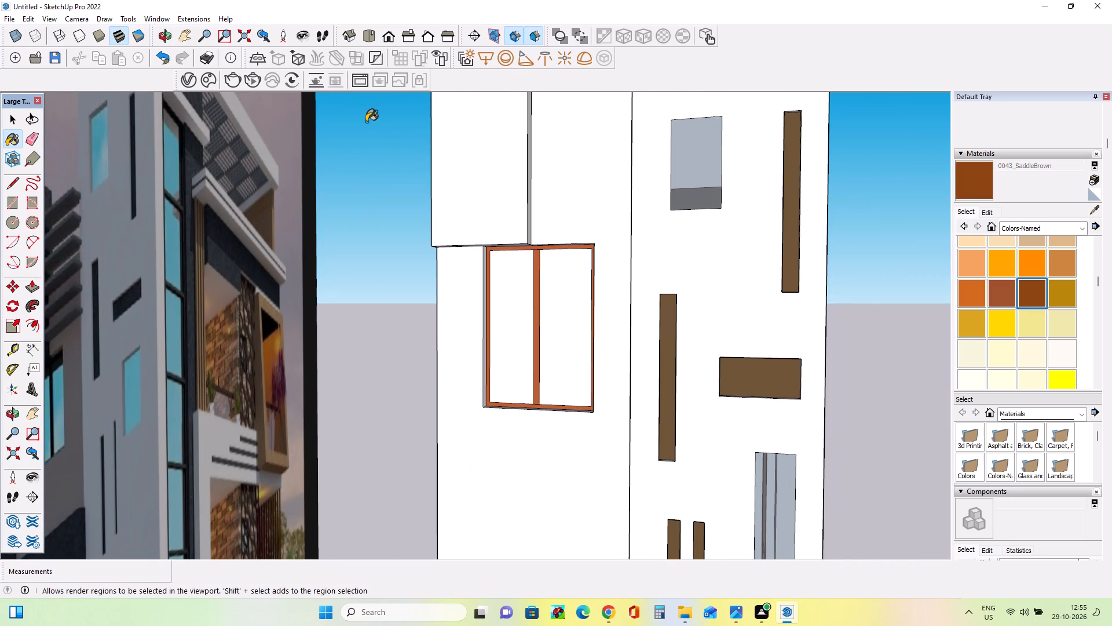
scroll(548, 329, "up", 3)
left_click(531, 304)
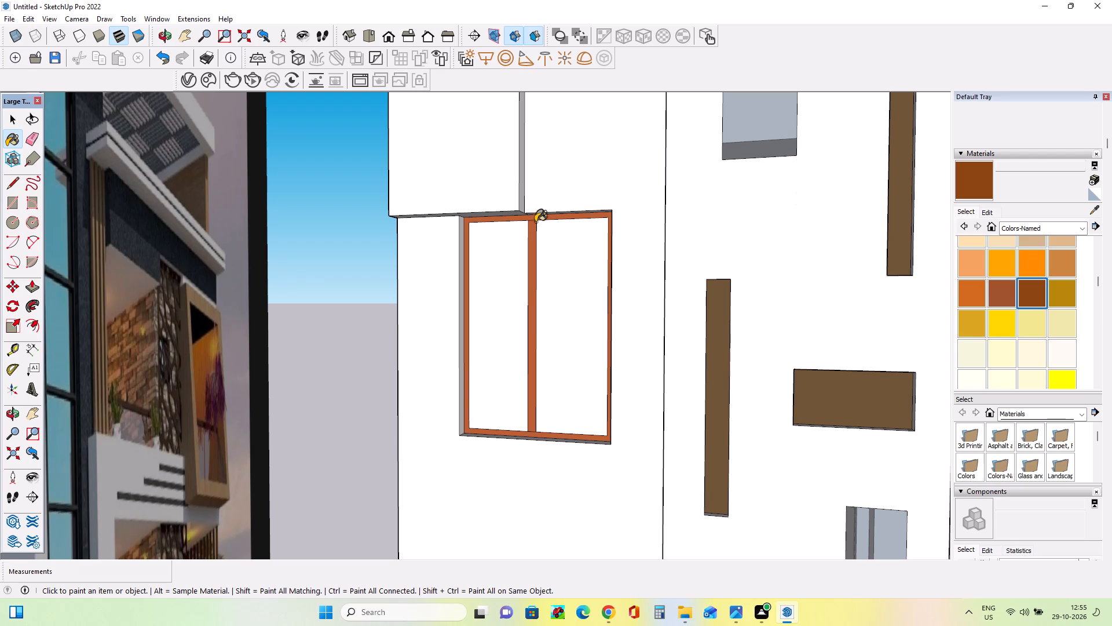
left_click(536, 218)
Paint both window panes beside the mullion with Translucent Glass Gray from the Glass and Mirrors materials.
scroll(471, 316, "down", 7)
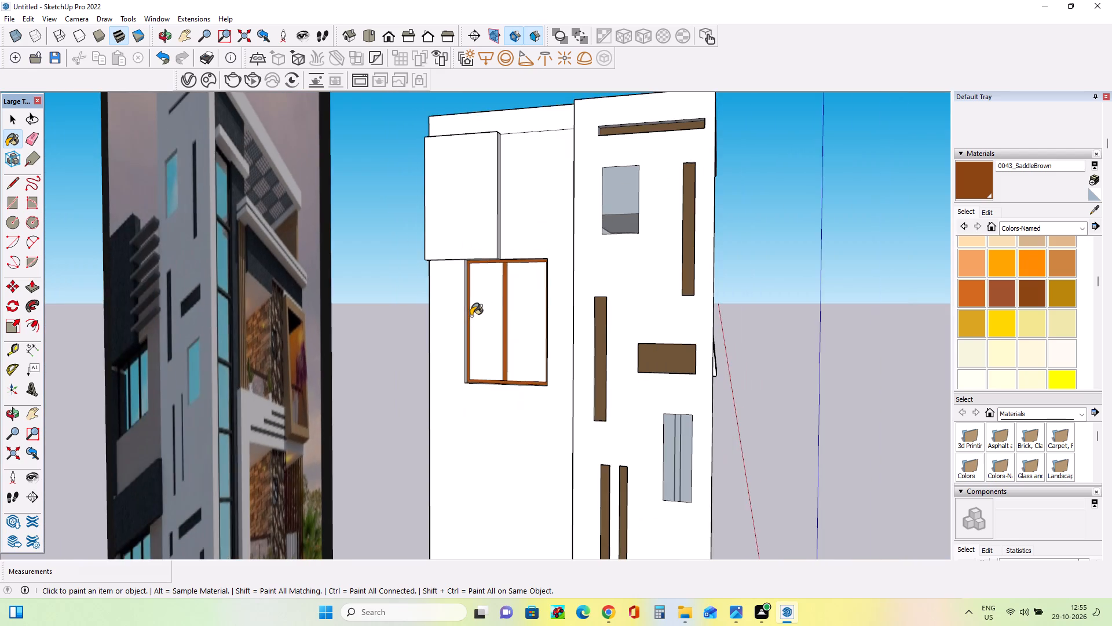
scroll(477, 254, "down", 2)
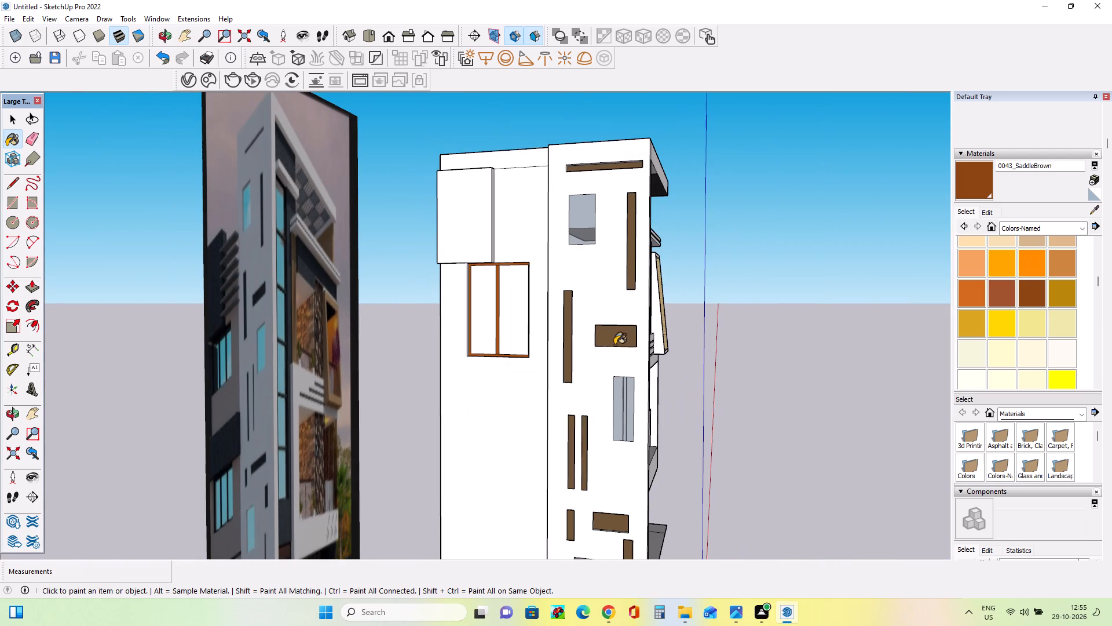
middle_click_drag(614, 345, 625, 347)
scroll(1015, 330, "down", 12)
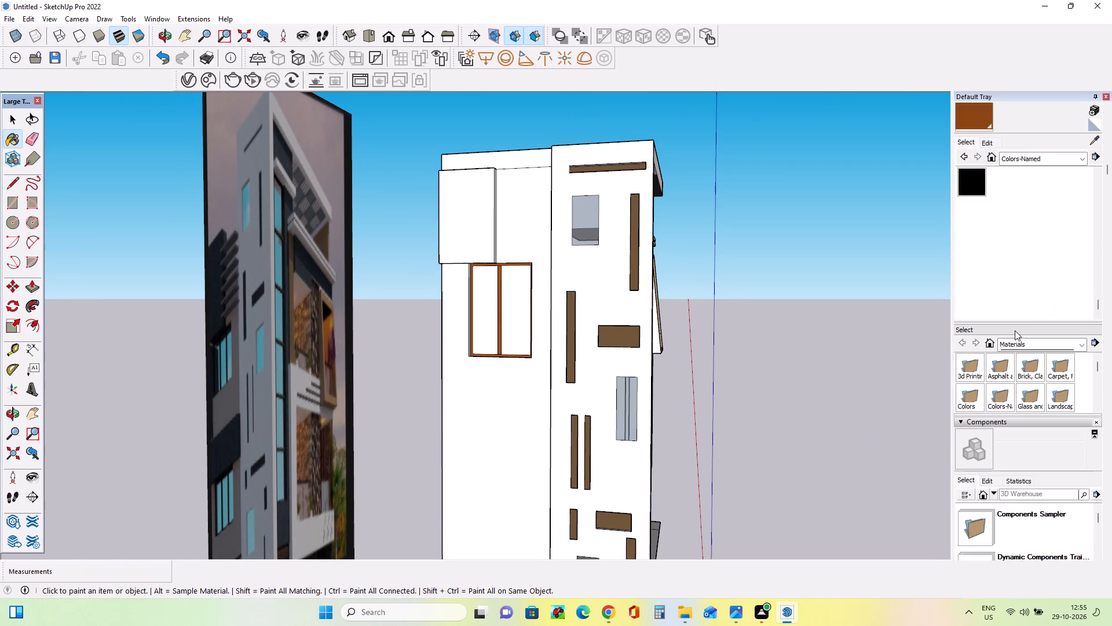
scroll(1013, 314, "up", 3)
left_click(1013, 156)
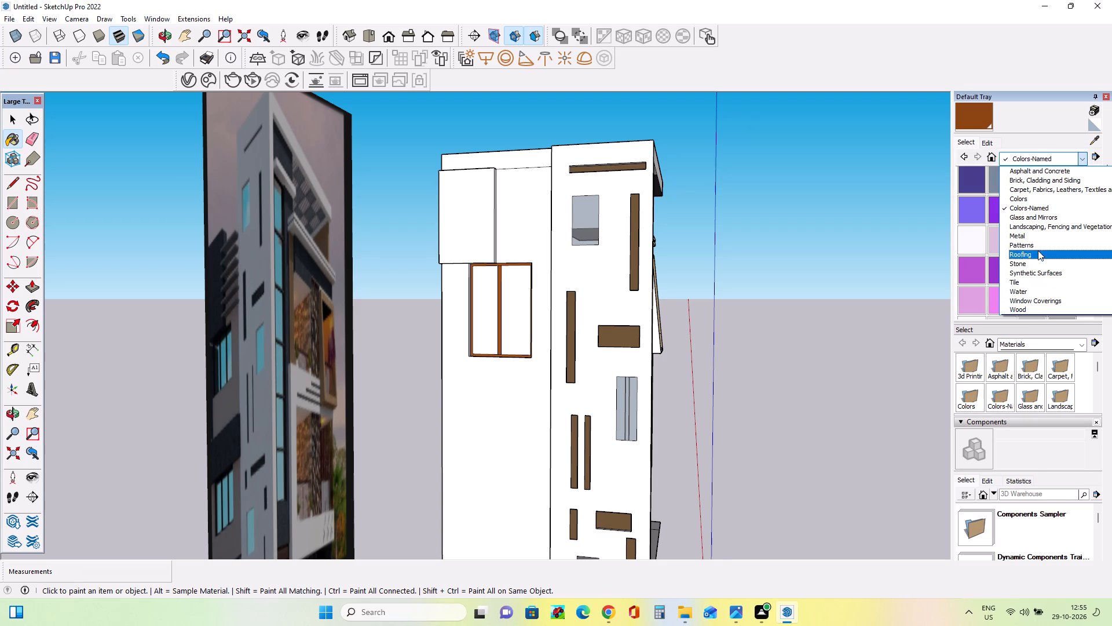
left_click(1044, 214)
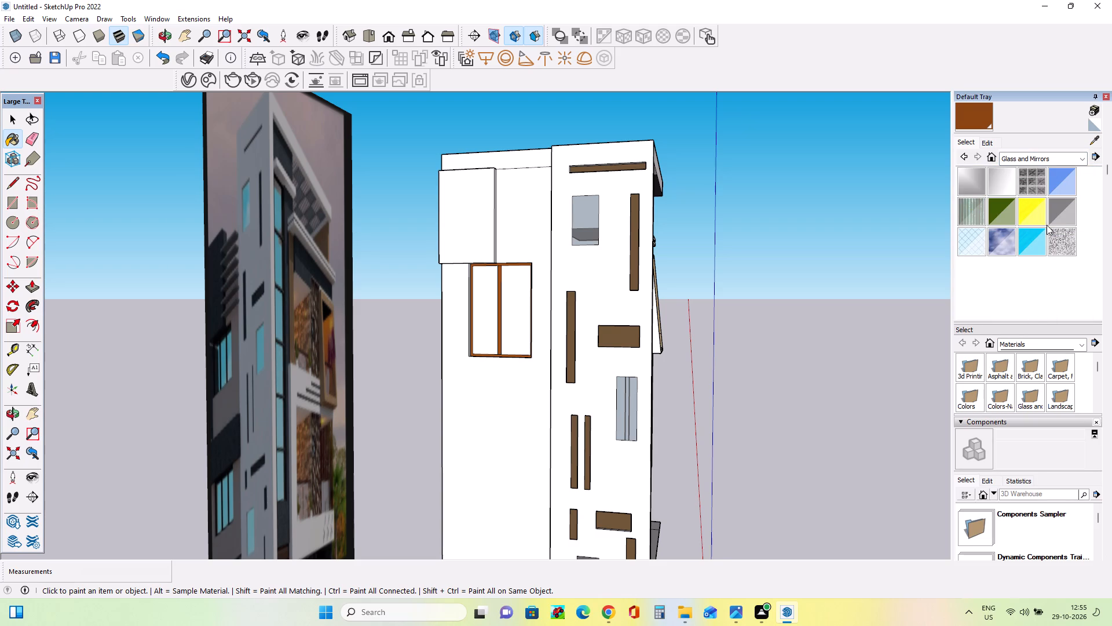
left_click(1060, 217)
left_click(526, 288)
left_click(480, 296)
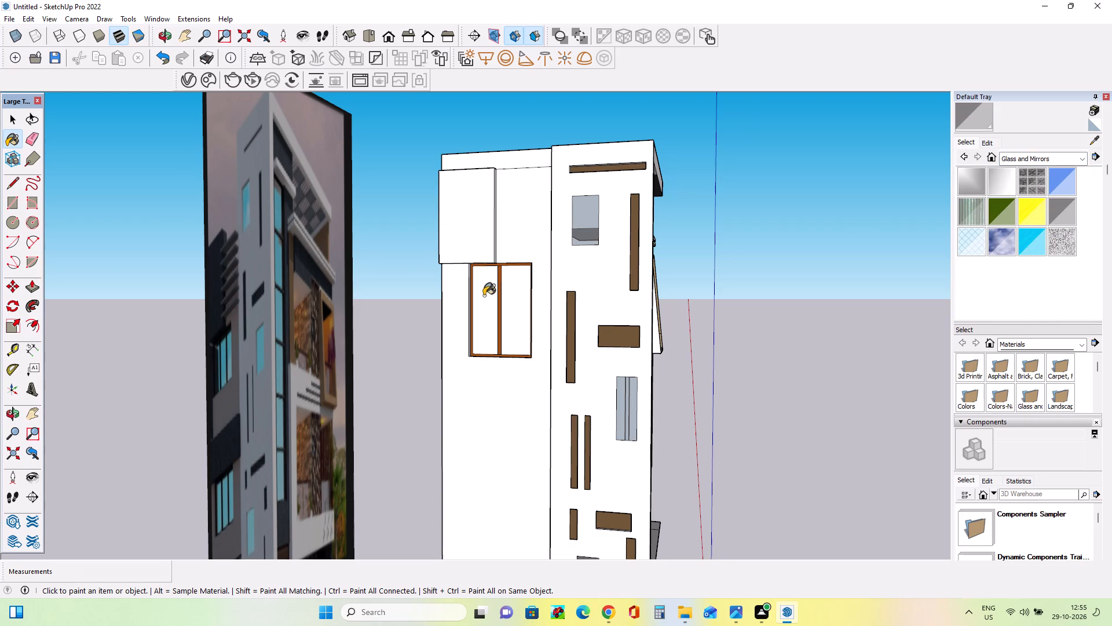
left_click(518, 299)
Compare the side wall and its glazed window with the reference image from a lower, angled view.
middle_click_drag(517, 309, 522, 326)
scroll(522, 326, "down", 2)
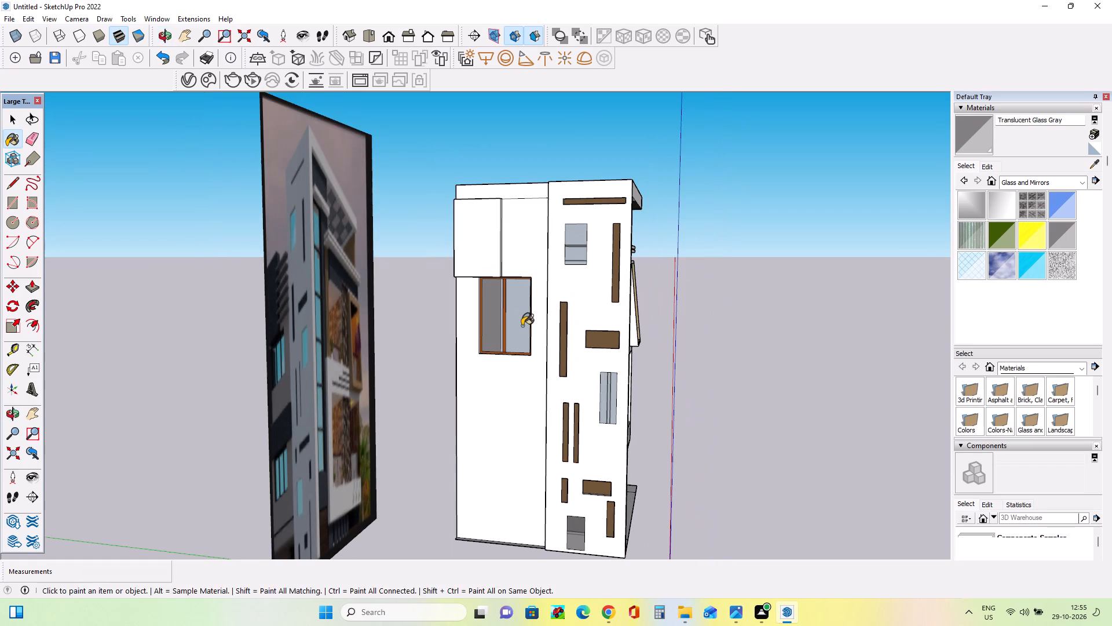
middle_click_drag(522, 326, 538, 291)
middle_click_drag(474, 412, 442, 407)
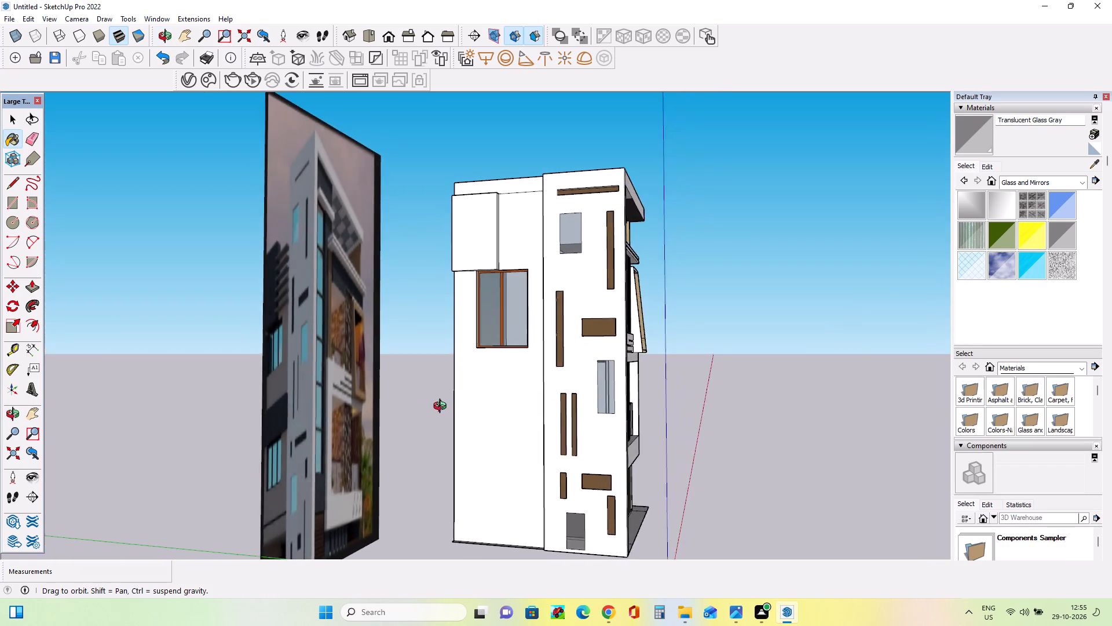
middle_click_drag(442, 407, 378, 376)
scroll(468, 408, "up", 2)
middle_click_drag(489, 402, 472, 402)
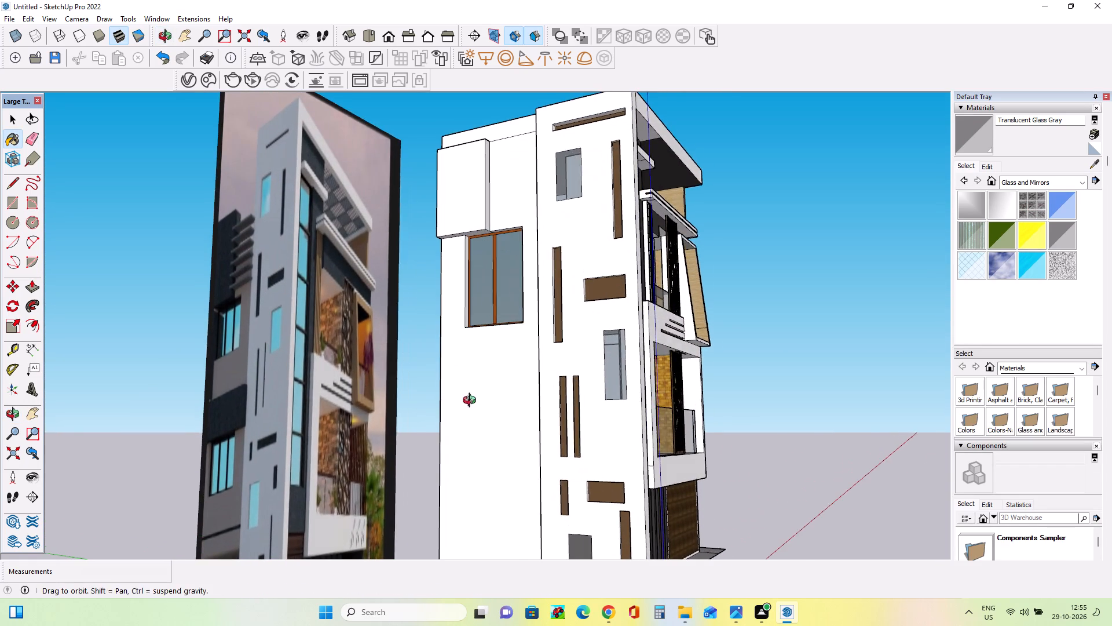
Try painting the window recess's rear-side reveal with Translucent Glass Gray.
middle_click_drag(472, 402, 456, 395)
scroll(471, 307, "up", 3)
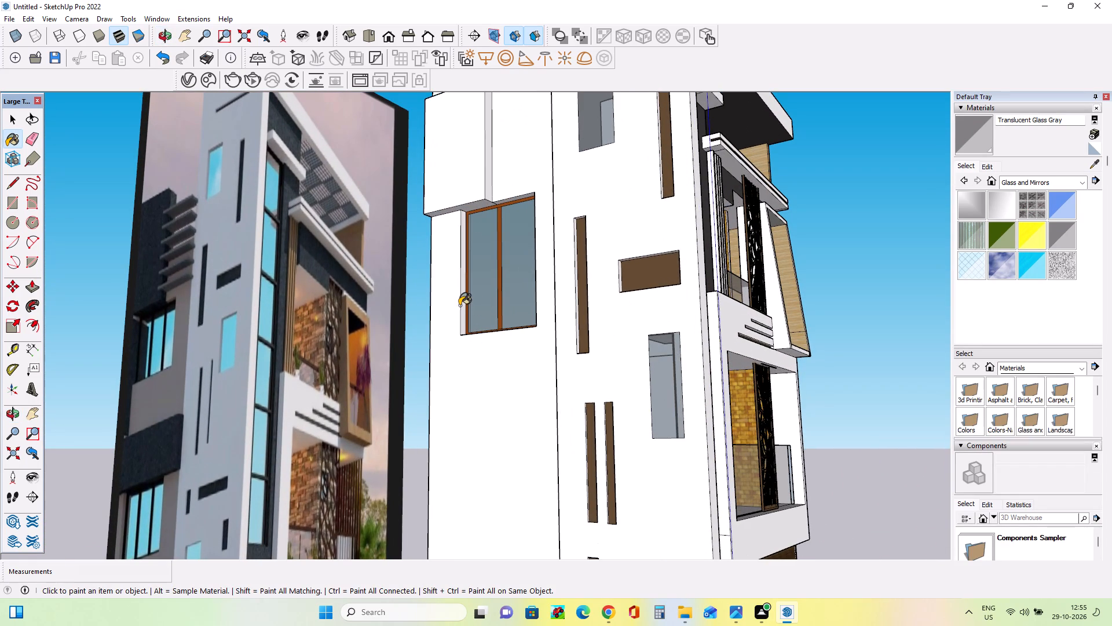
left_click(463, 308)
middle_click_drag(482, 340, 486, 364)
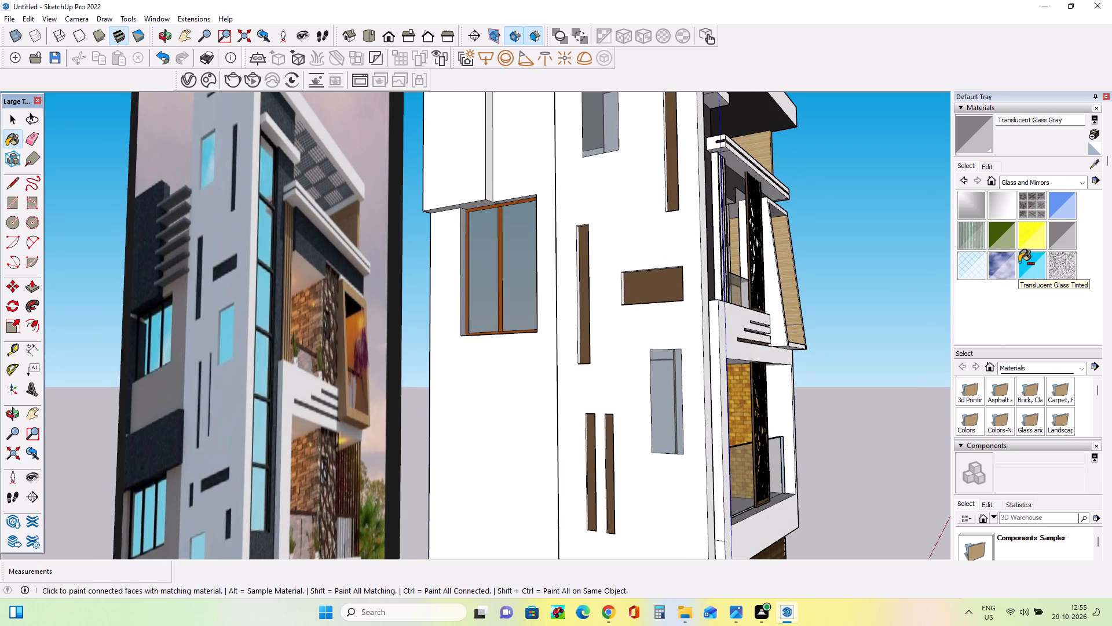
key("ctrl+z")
Paint the window's rear-side reveal, central mullion and thin border with the in-model material Niraj_Shoe_Sole.
scroll(1027, 251, "up", 2)
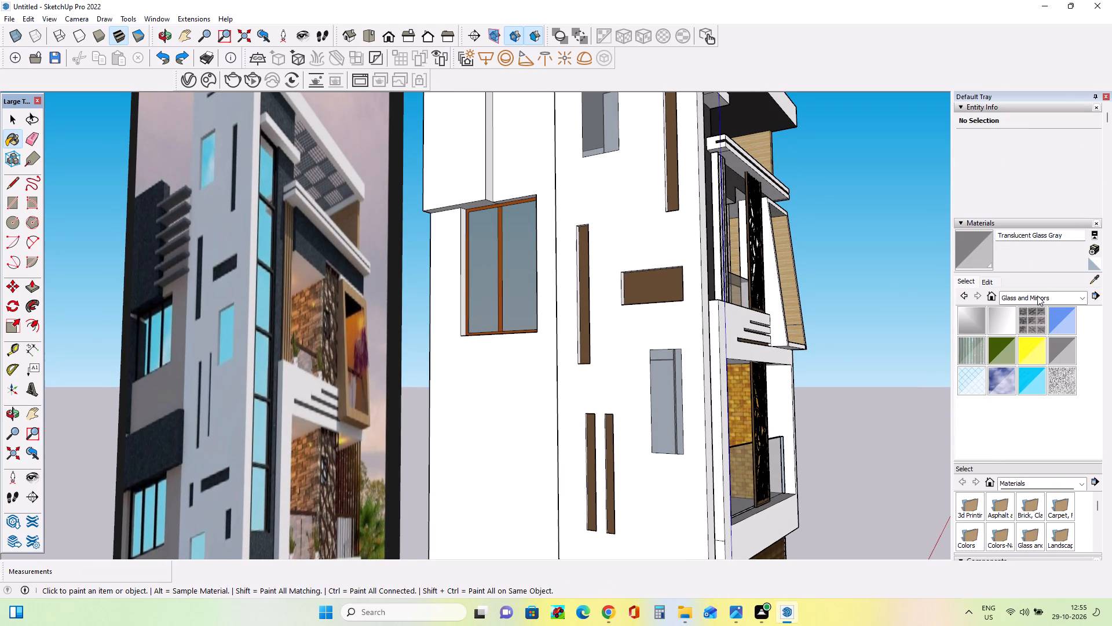
left_click(1037, 296)
scroll(1037, 312, "up", 6)
left_click(1037, 314)
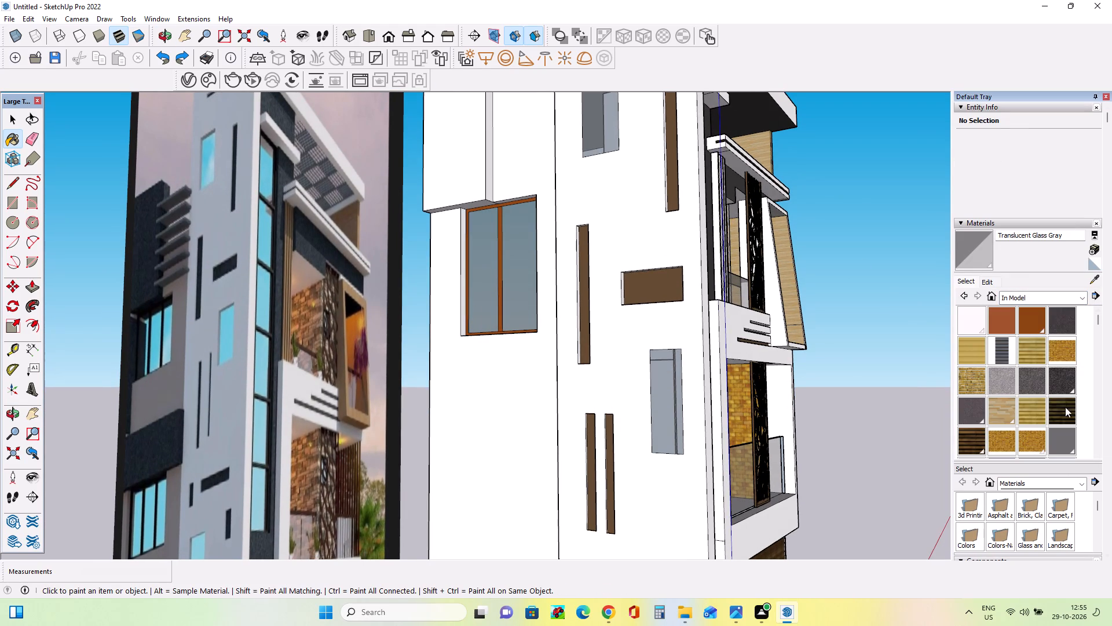
scroll(1011, 416, "down", 3)
scroll(1014, 392, "up", 1)
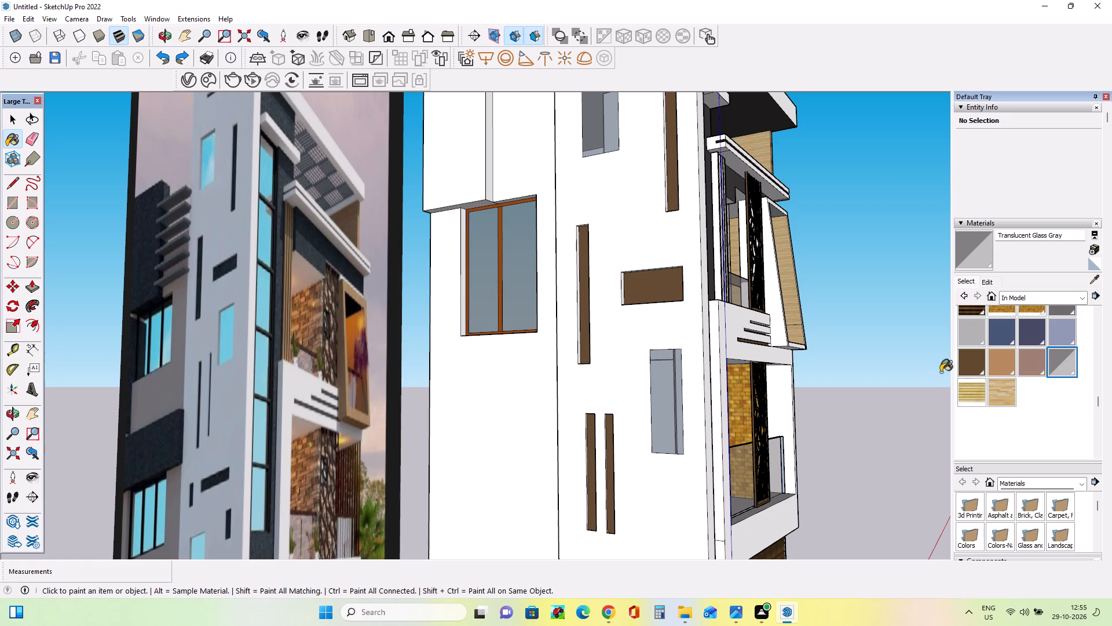
left_click(972, 371)
scroll(469, 279, "up", 2)
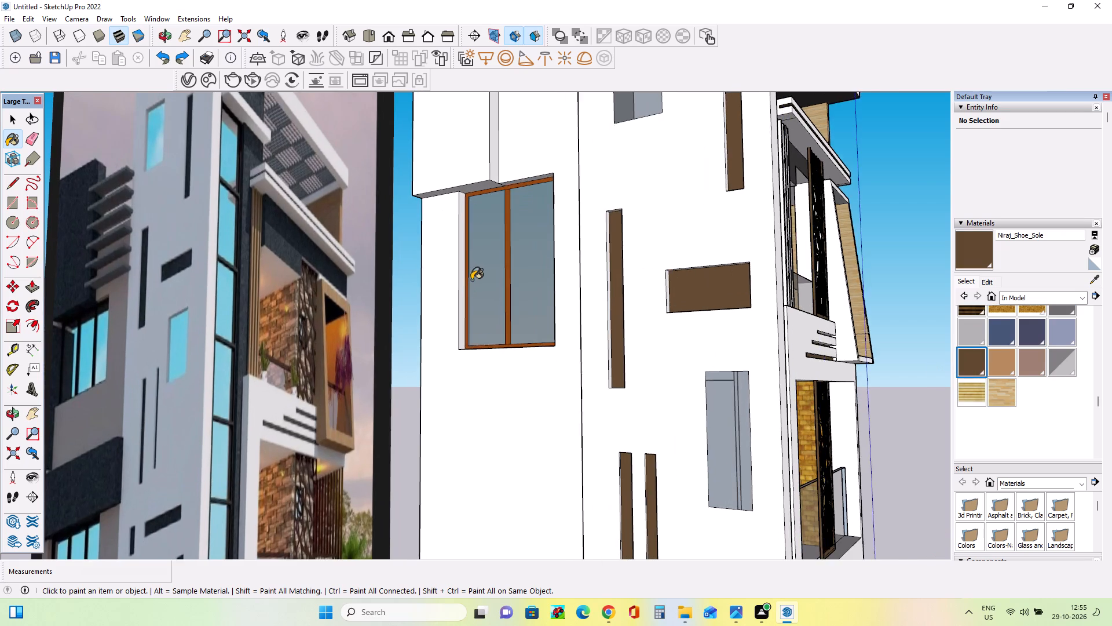
scroll(471, 281, "up", 2)
left_click(459, 286)
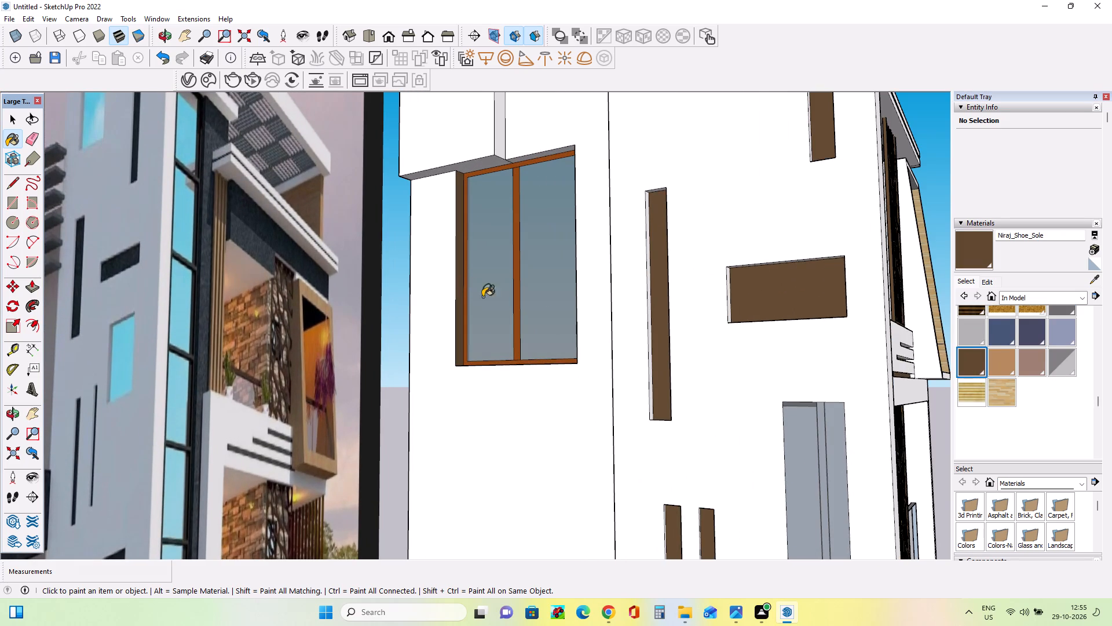
scroll(537, 306, "up", 3)
left_click(509, 305)
scroll(456, 376, "up", 3)
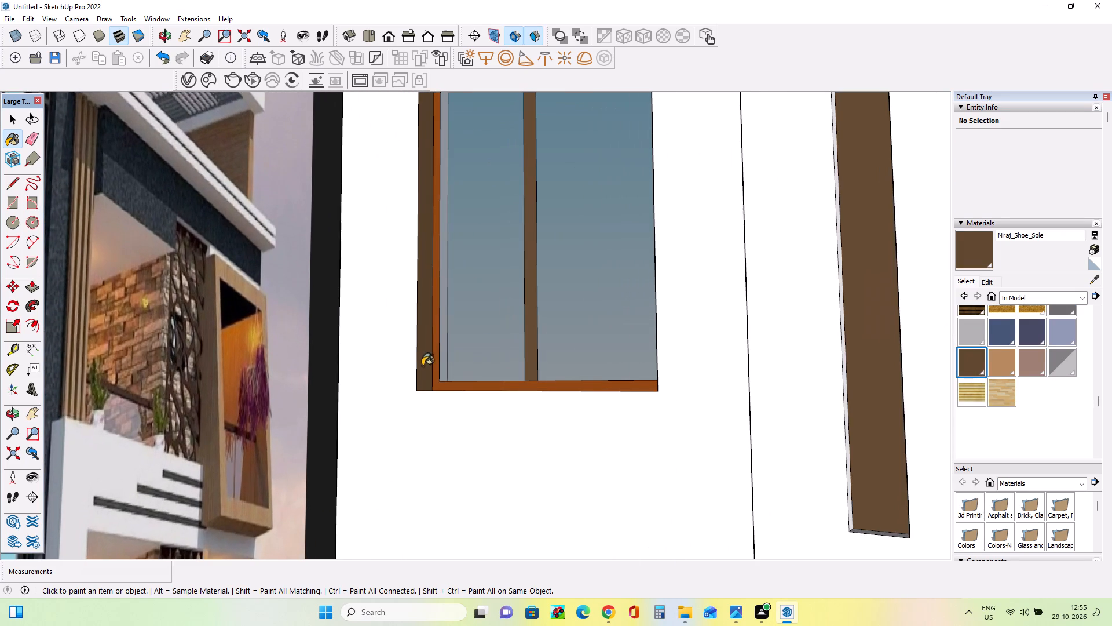
left_click(433, 366)
left_click(437, 368)
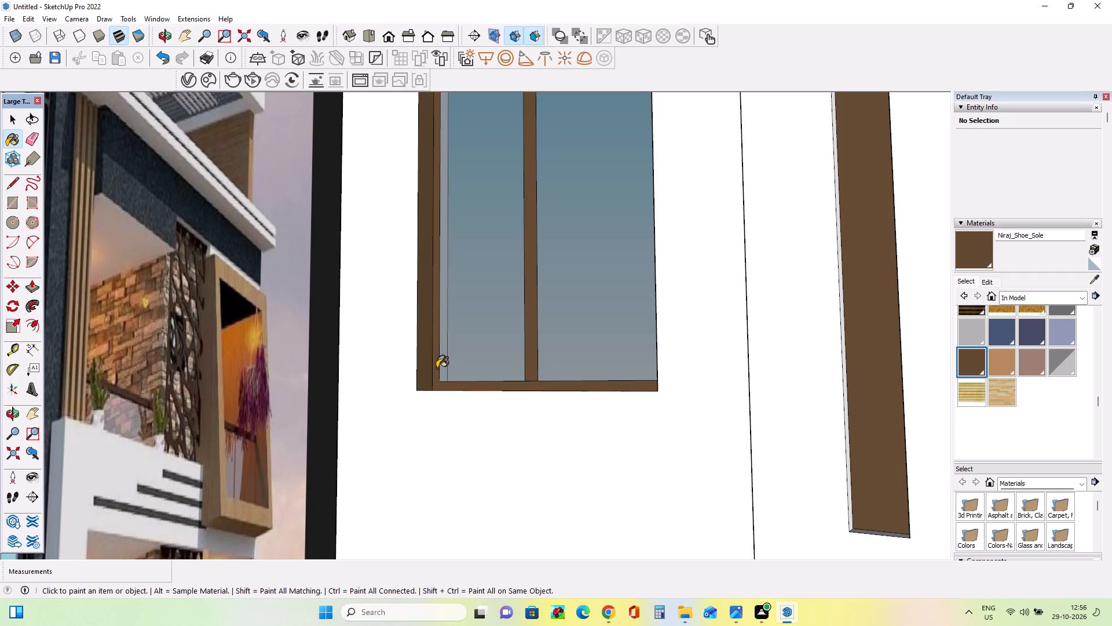
scroll(481, 387, "down", 2)
left_click(522, 359)
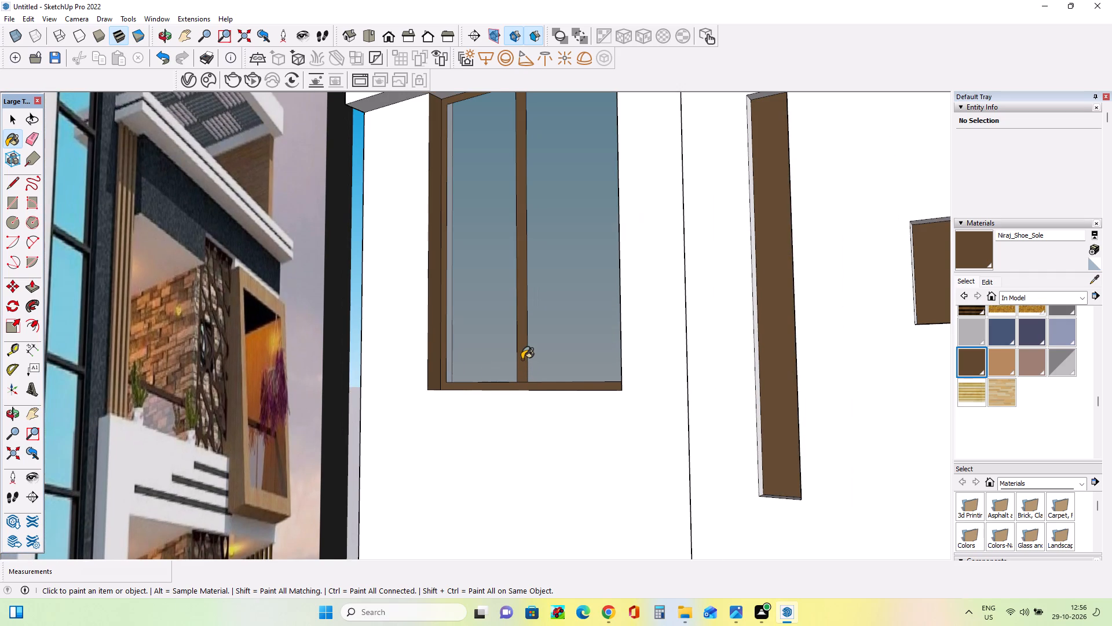
scroll(538, 393, "down", 8)
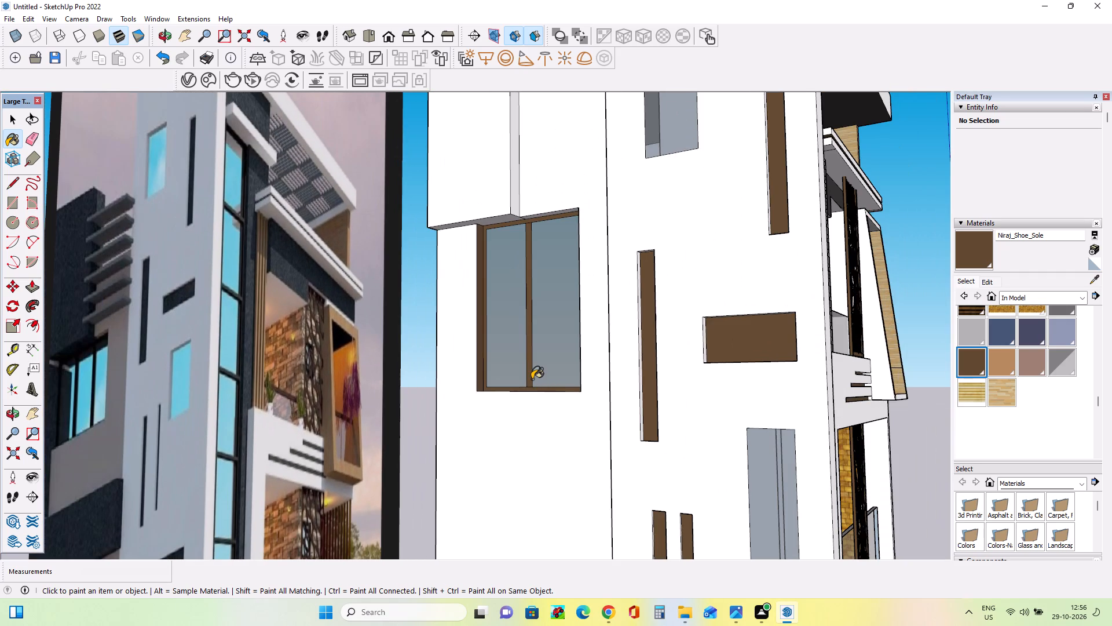
Paint the window recess's top reveal with Niraj_Shoe_Sole, undoing the stray paint on the raised panel's underside.
middle_click_drag(547, 242, 557, 152)
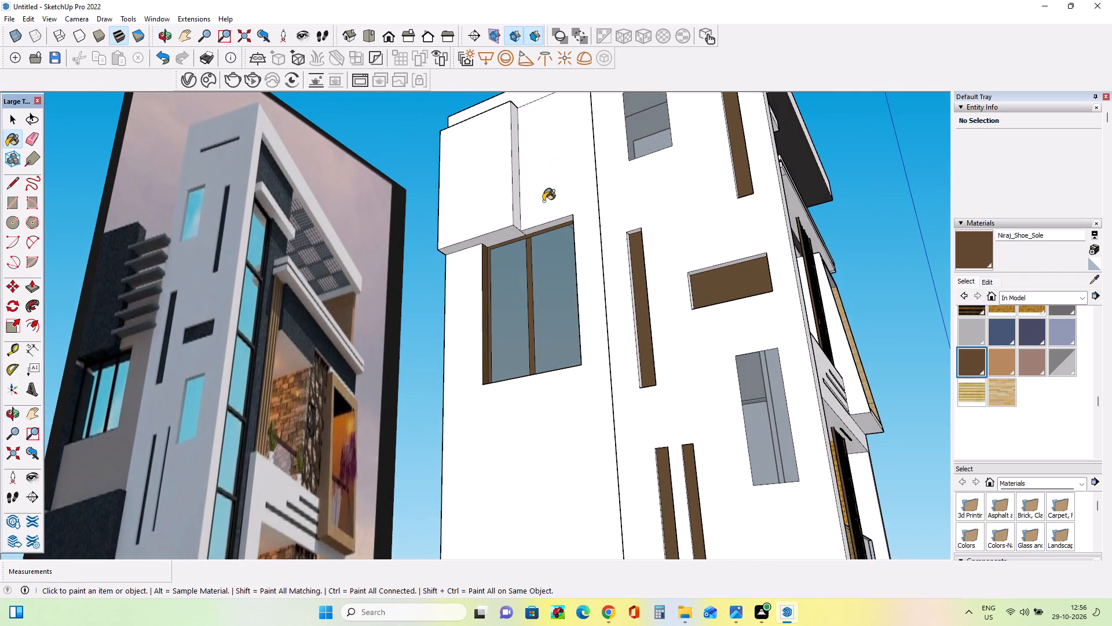
scroll(534, 212, "up", 6)
left_click(538, 238)
left_click(509, 248)
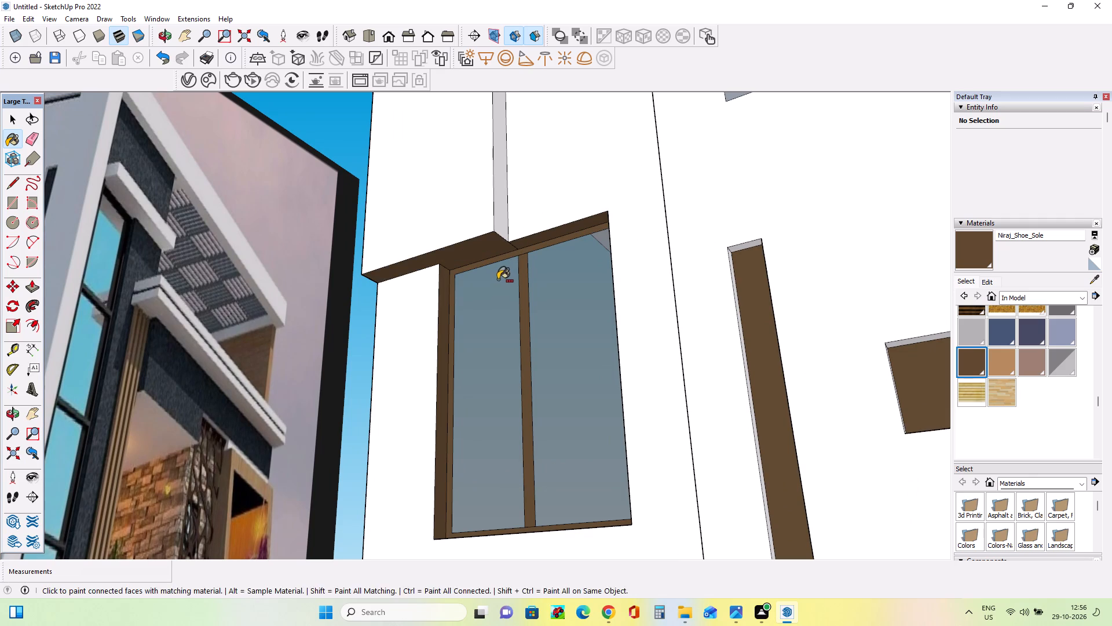
key("ctrl+z")
middle_click_drag(505, 267, 527, 234)
scroll(527, 234, "down", 5)
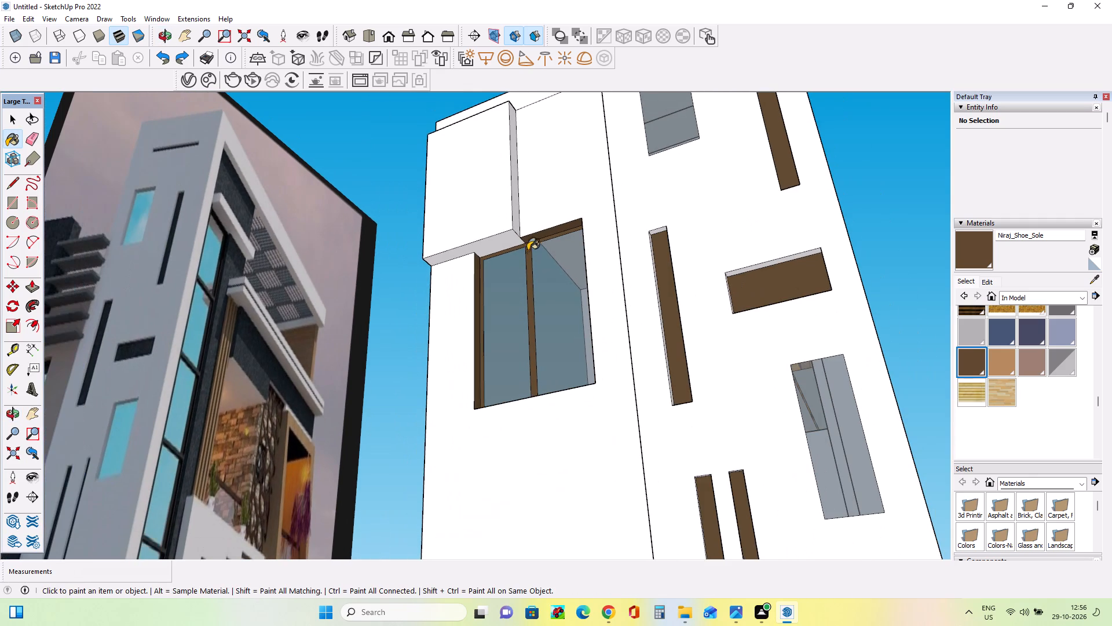
Paint the window recess's front-side reveal with Niraj_Shoe_Sole and finish the brown on its remaining frame faces.
middle_click_drag(530, 252, 770, 348)
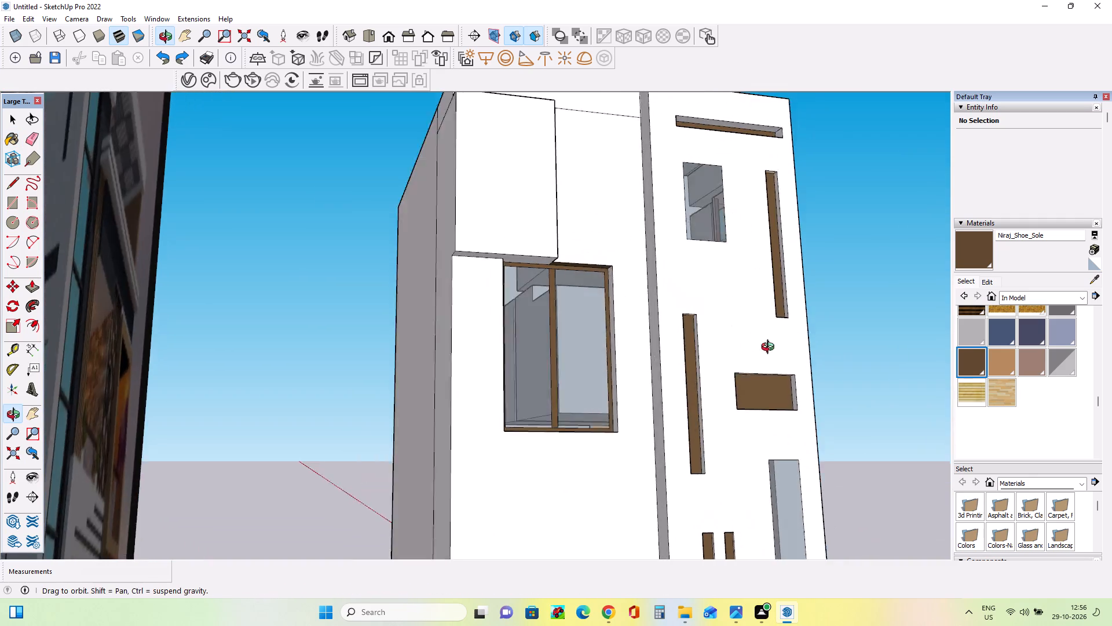
middle_click_drag(770, 348, 788, 352)
scroll(581, 356, "up", 5)
left_click(619, 393)
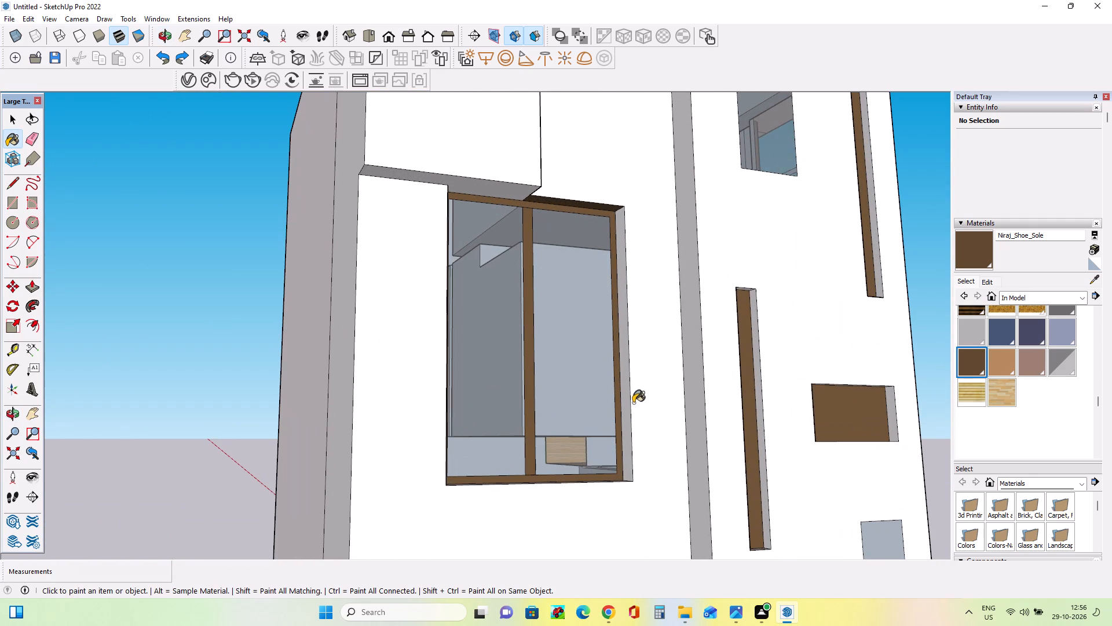
left_click(627, 386)
middle_click_drag(572, 372, 504, 348)
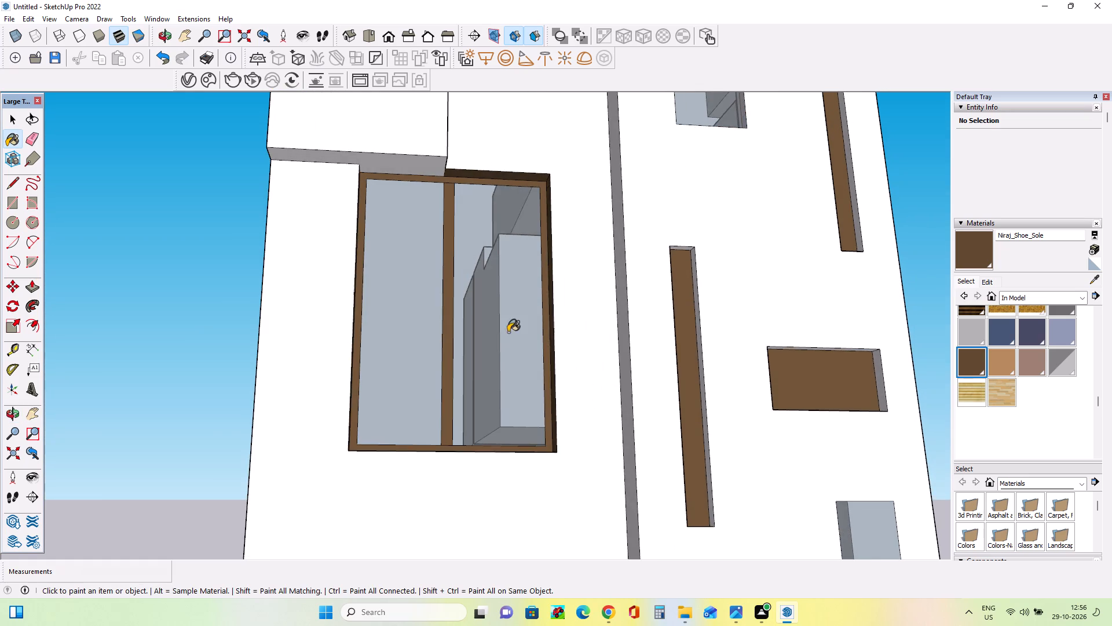
scroll(439, 228, "up", 3)
left_click(449, 235)
left_click(477, 164)
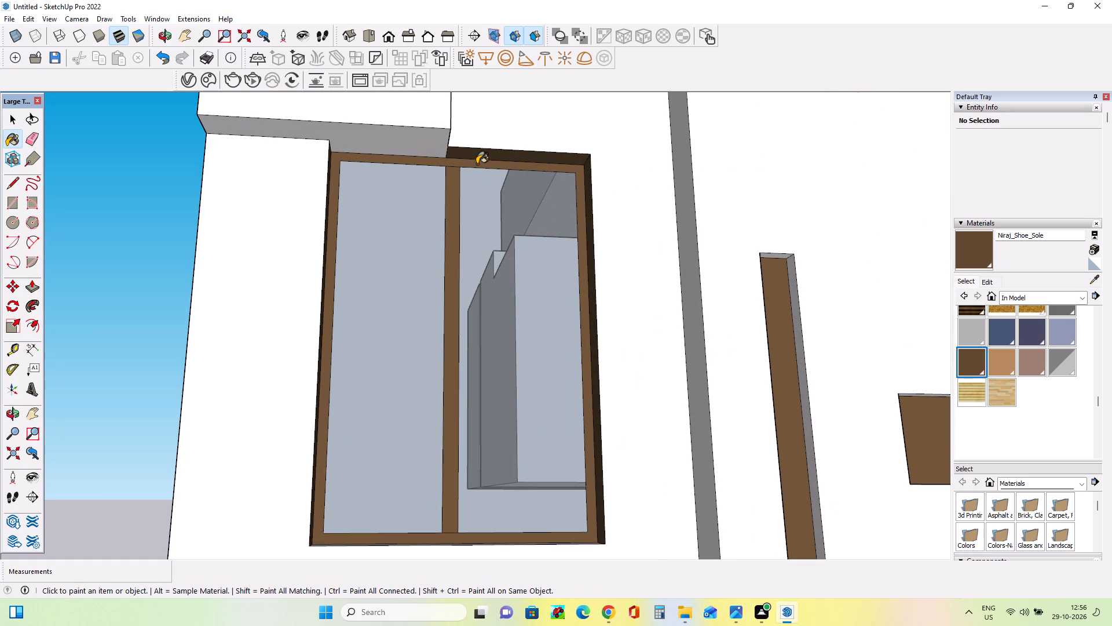
Compare the building's side wall, brown-framed window and front facade with the reference image from several angles.
scroll(447, 203, "down", 11)
middle_click_drag(553, 248, 507, 264)
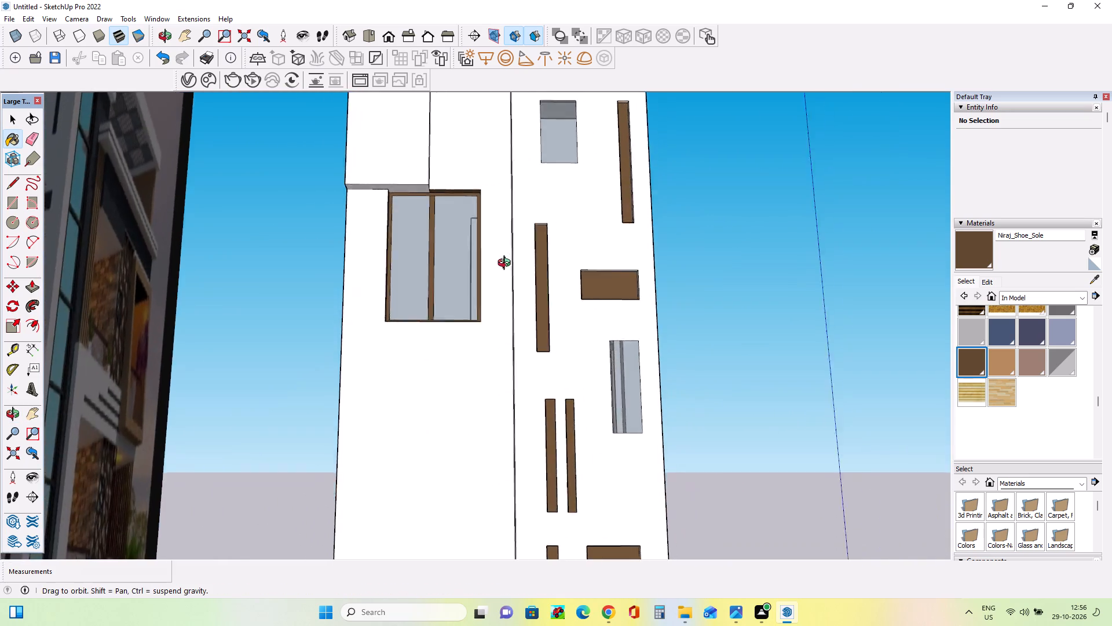
middle_click_drag(507, 264, 449, 281)
scroll(449, 281, "down", 4)
middle_click_drag(650, 272, 577, 291)
middle_click_drag(504, 308, 525, 283)
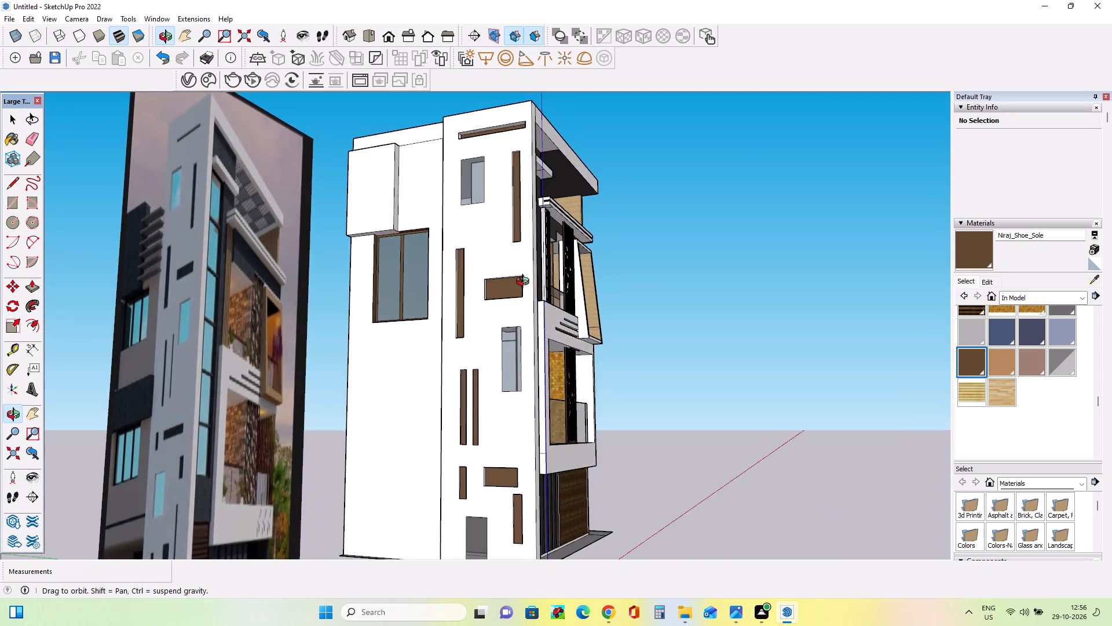
middle_click_drag(525, 283, 394, 271)
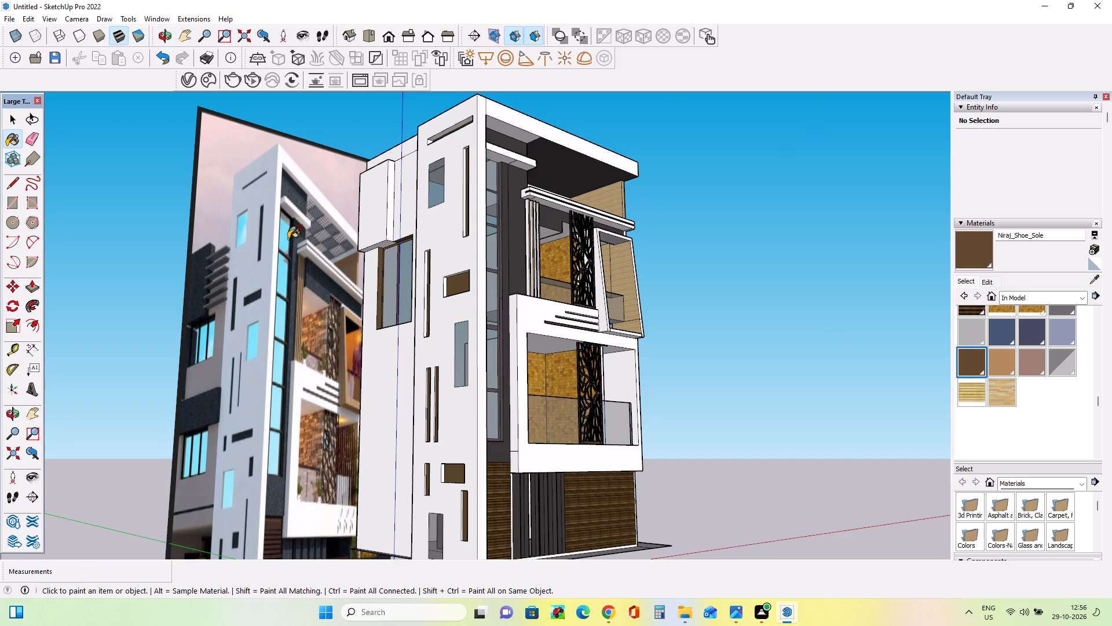
middle_click_drag(410, 355, 479, 351)
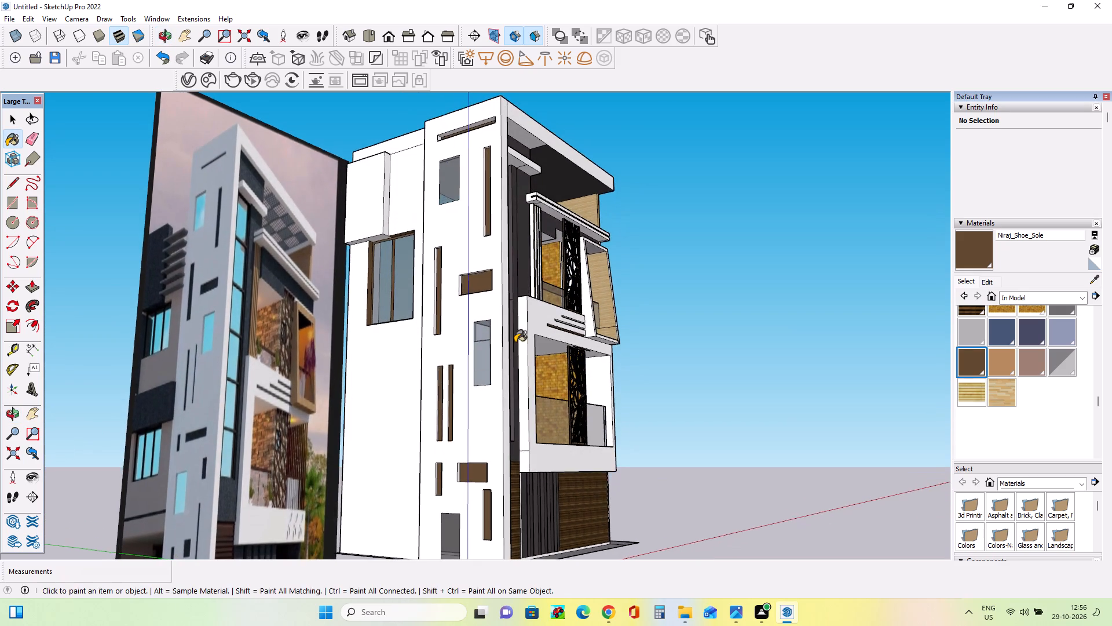
scroll(534, 334, "down", 3)
middle_click_drag(539, 374, 535, 428)
middle_click_drag(417, 383, 468, 380)
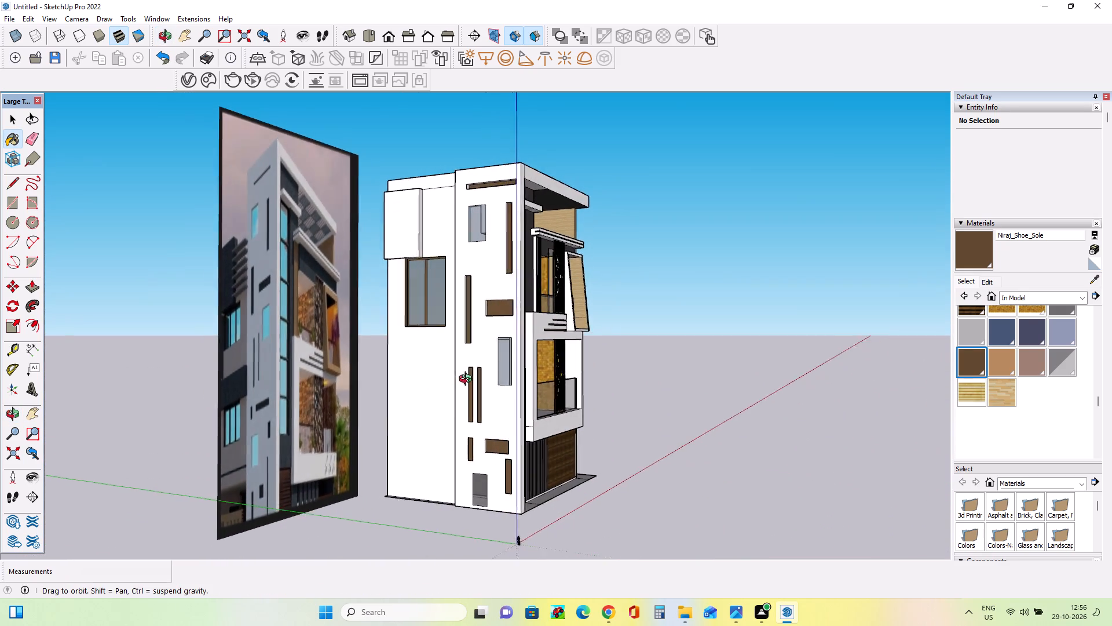
middle_click_drag(468, 380, 472, 391)
scroll(418, 367, "up", 4)
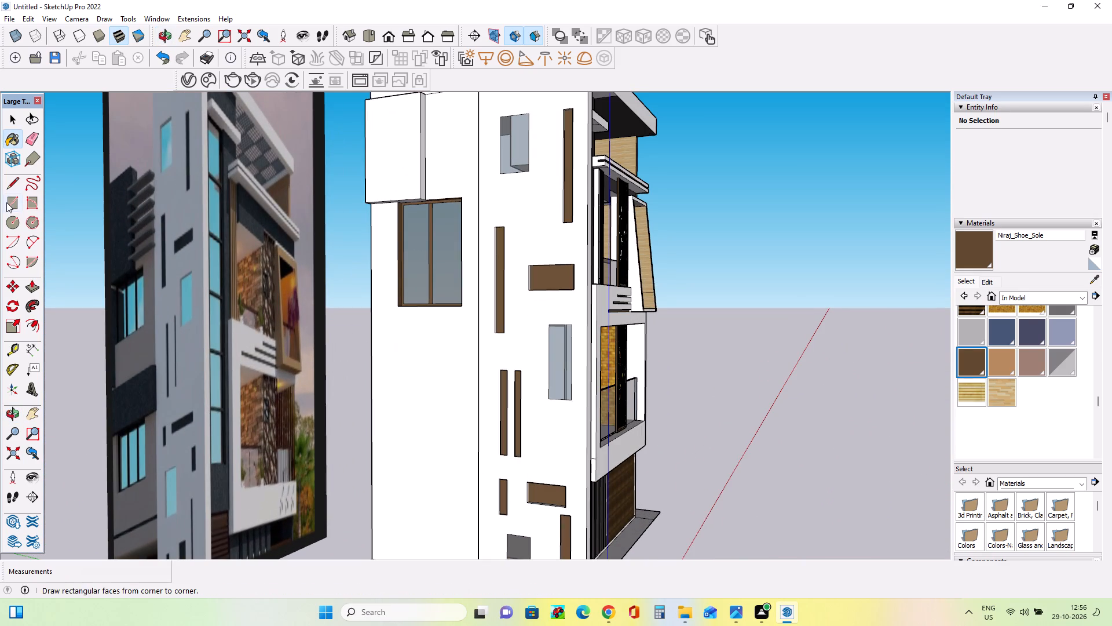
Draw a rectangle about 32' by 69' across the full width of the rear side wall directly below the window.
left_click(8, 202)
middle_click_drag(364, 303, 551, 335)
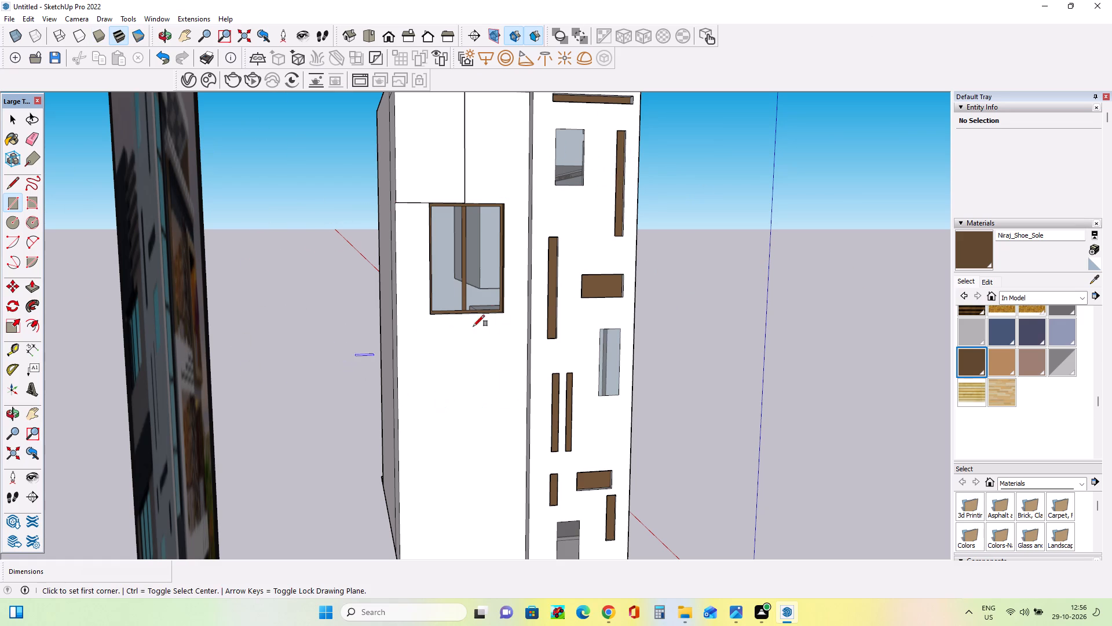
middle_click_drag(532, 305, 603, 284)
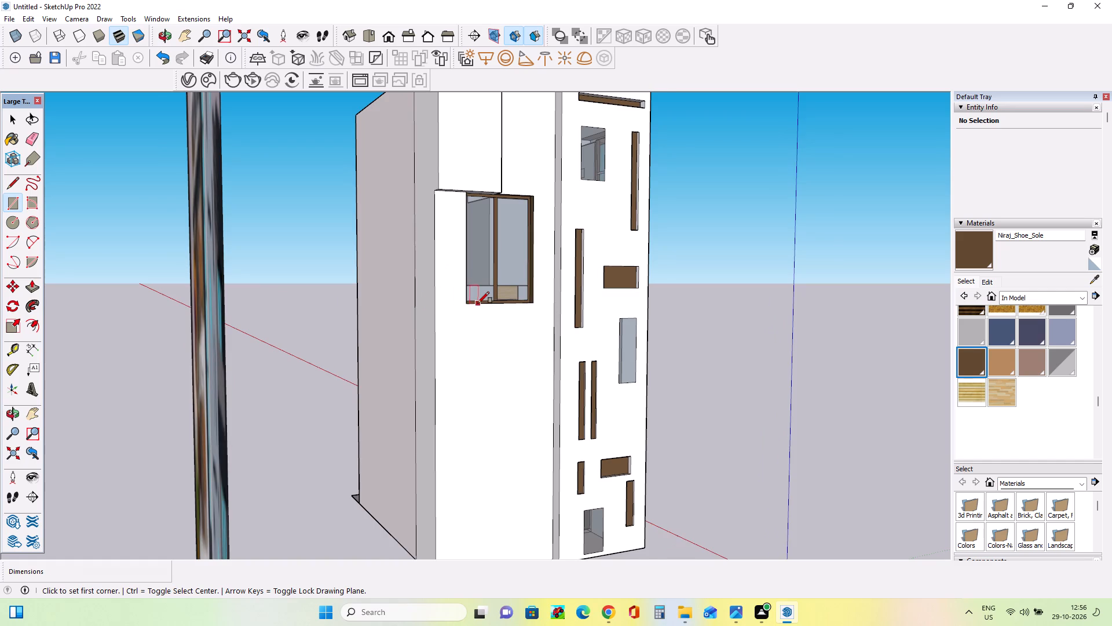
scroll(478, 303, "up", 1)
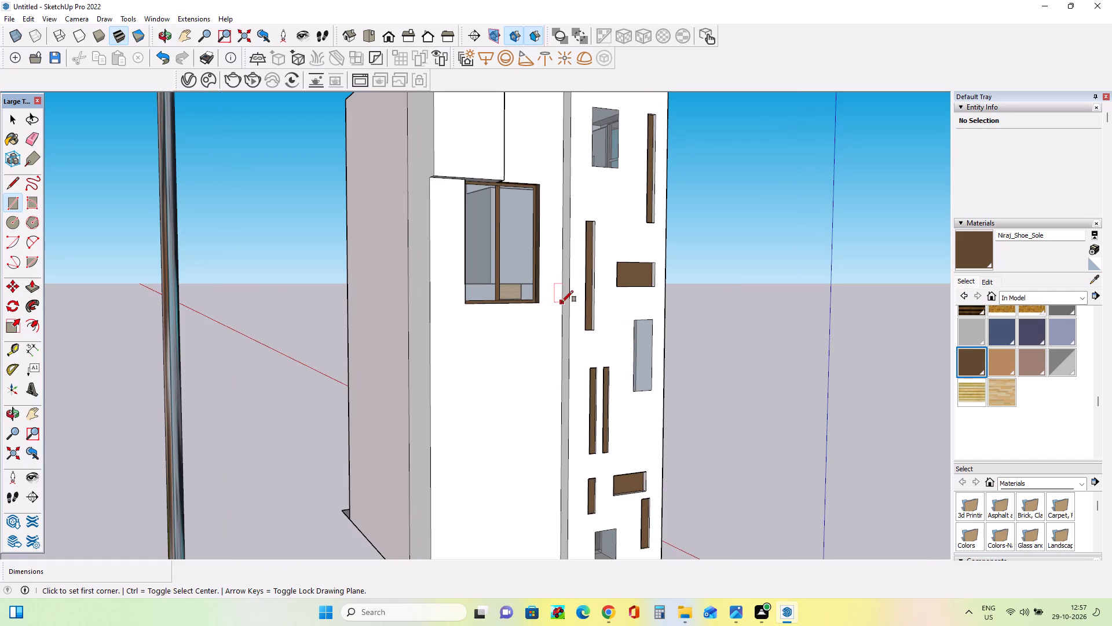
left_click(562, 302)
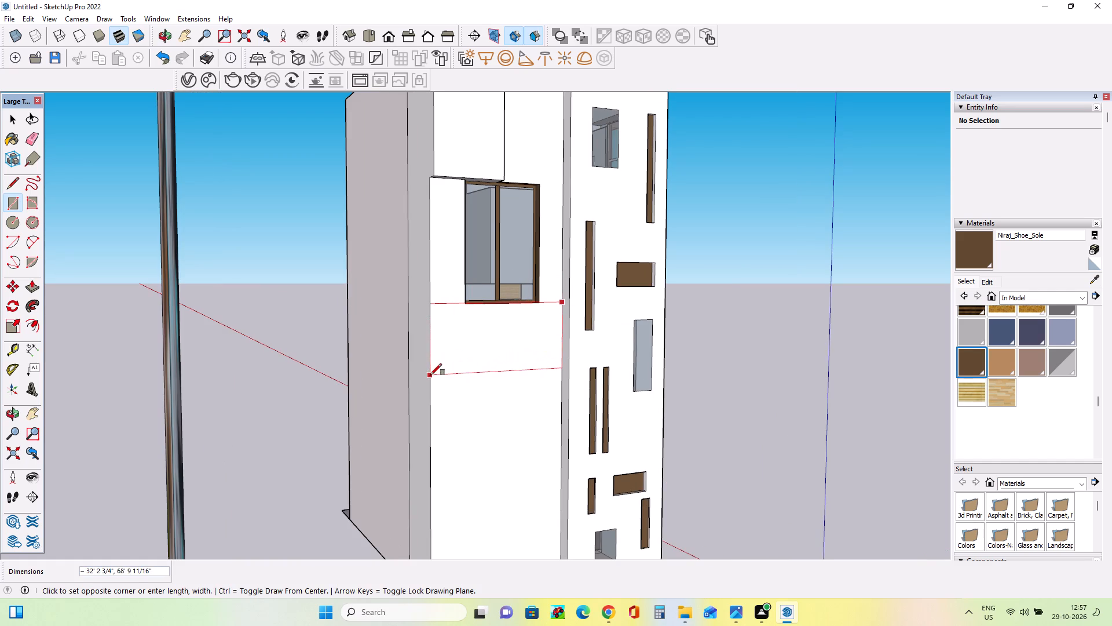
left_click(431, 375)
Paint the rectangular wall band below the window with the in-model material Niraj_Hair_Dark.
middle_click_drag(520, 381, 361, 395)
scroll(361, 395, "down", 3)
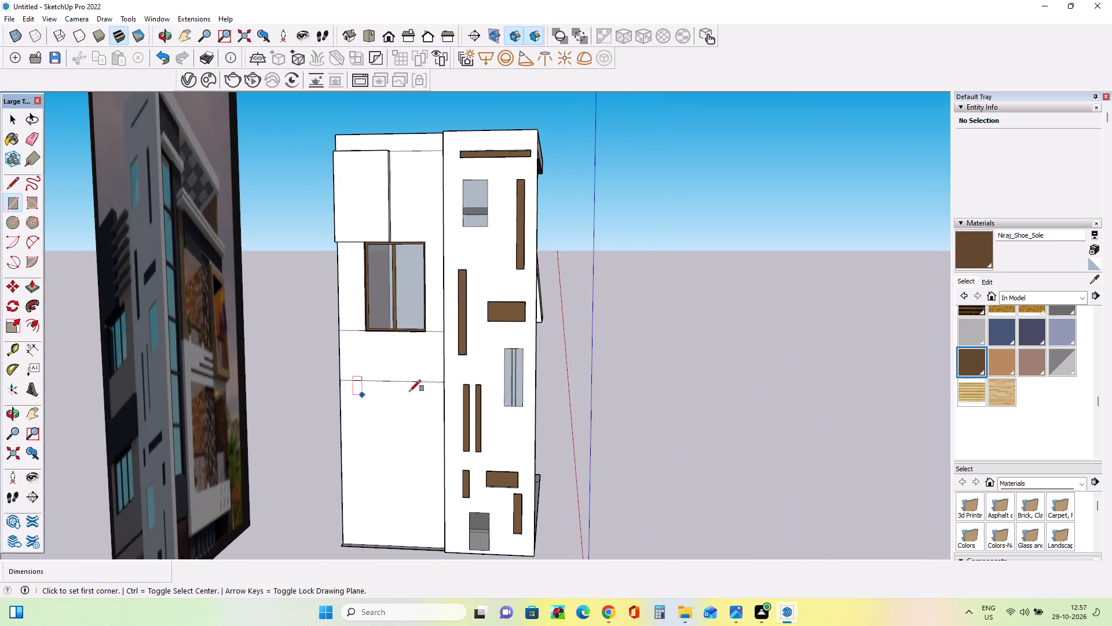
middle_click_drag(464, 405, 228, 418)
middle_click_drag(215, 412, 261, 401)
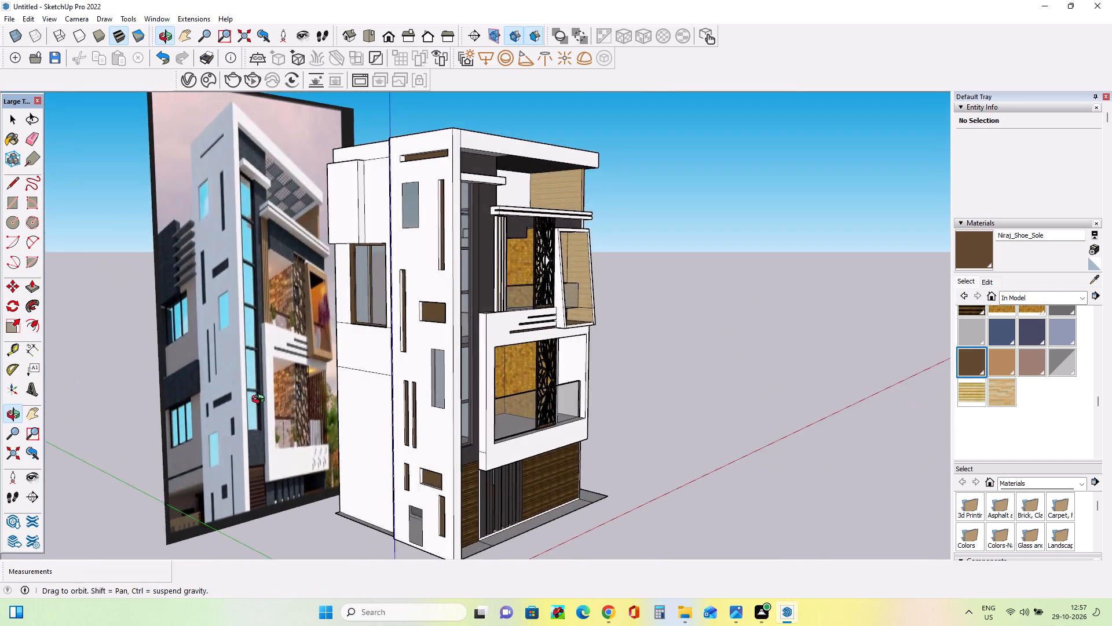
middle_click_drag(261, 401, 495, 422)
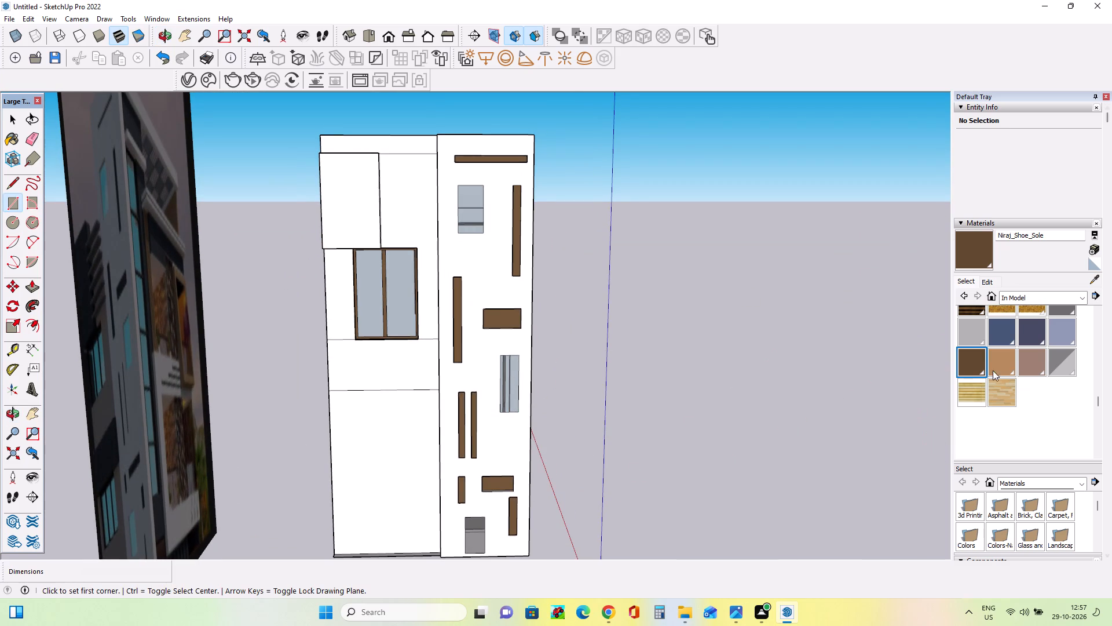
scroll(1053, 365, "up", 2)
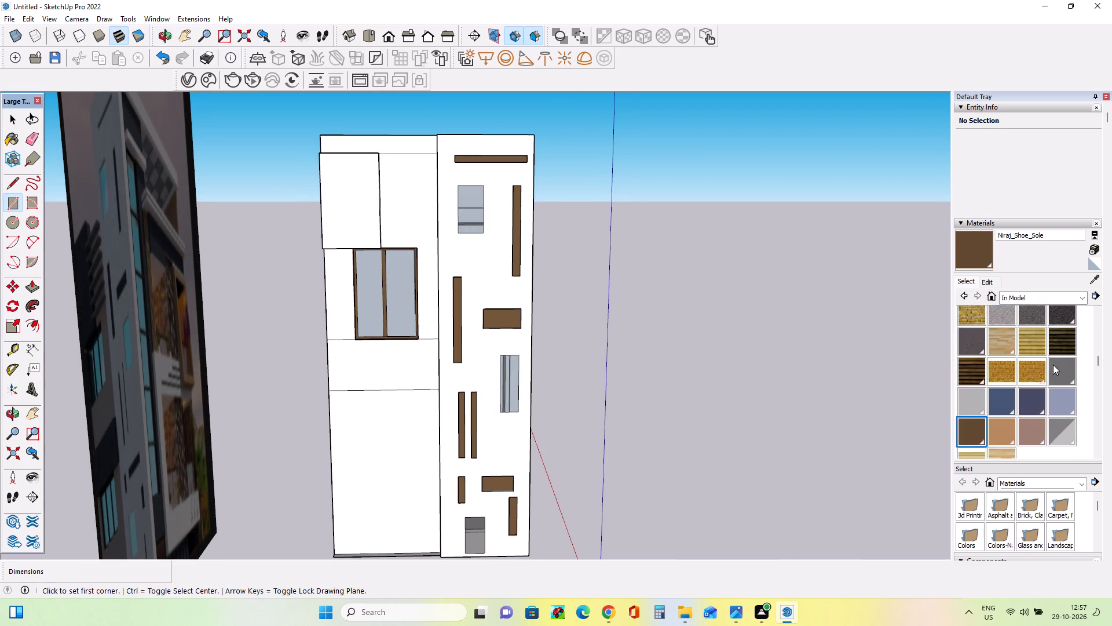
left_click(1062, 441)
left_click(398, 367)
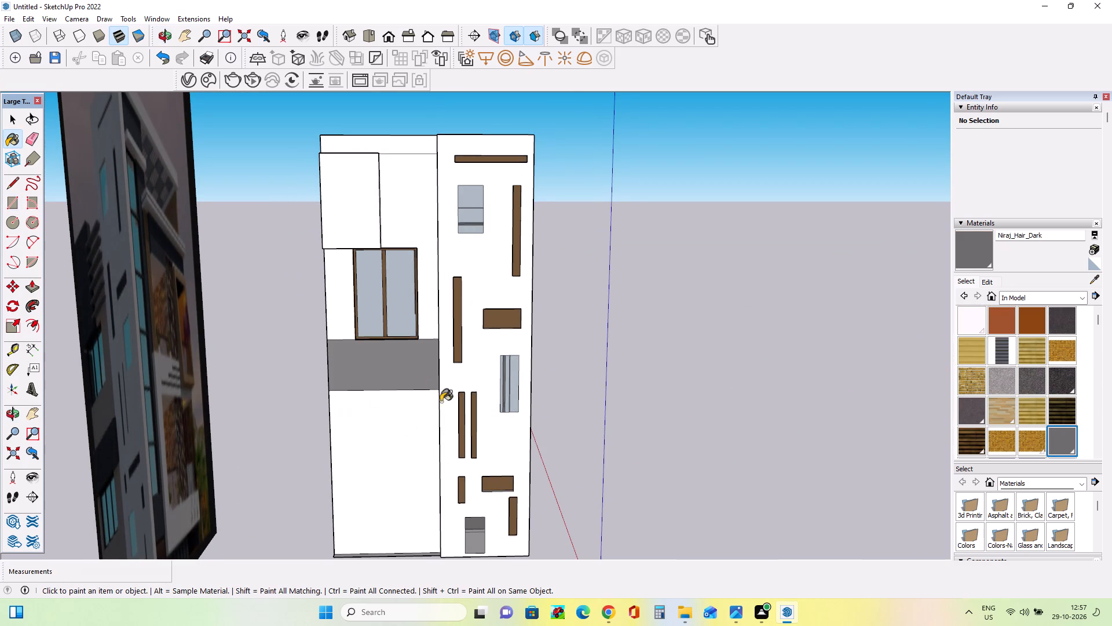
Paint the raised upper panel's outer face and its narrow side face toward the front with Niraj_Hair_Dark.
middle_click_drag(441, 407, 252, 430)
scroll(469, 362, "down", 3)
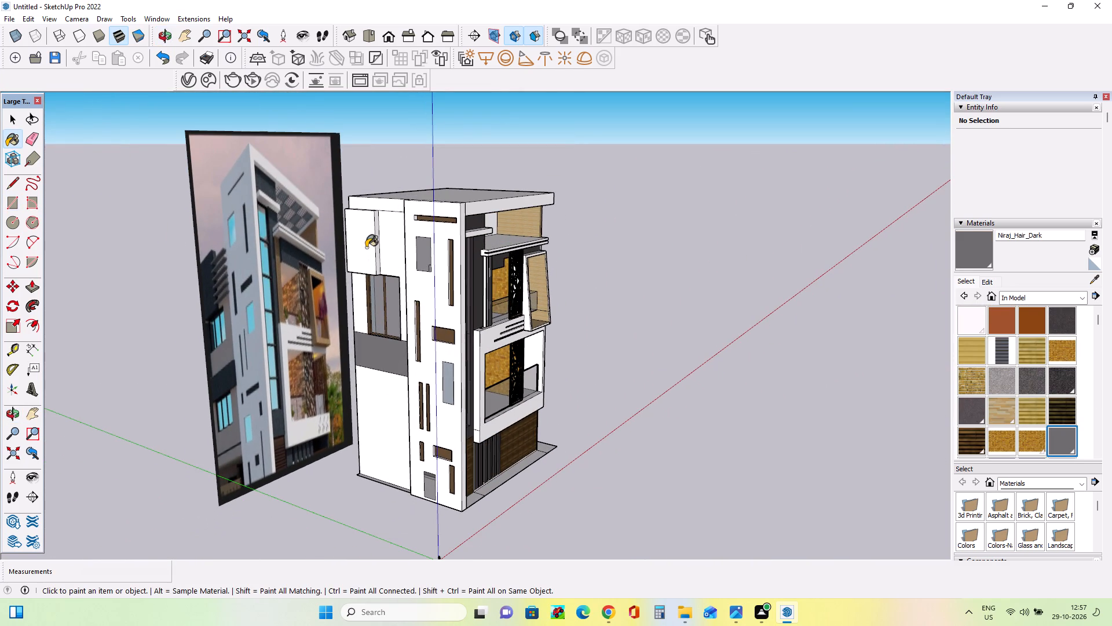
left_click(363, 243)
middle_click_drag(411, 321, 418, 310)
scroll(376, 267, "up", 7)
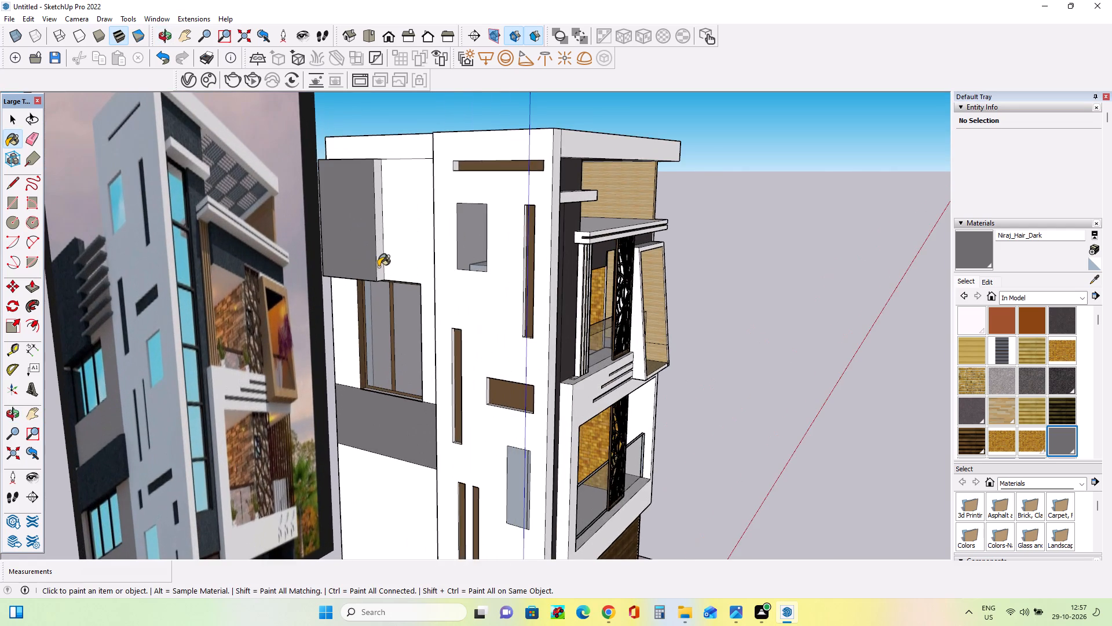
left_click(382, 267)
Paint the narrow wall strip on the rear side of the brown-framed window, below the raised panel, with Niraj_Hair_Dark.
middle_click_drag(457, 343, 467, 268)
scroll(467, 268, "down", 5)
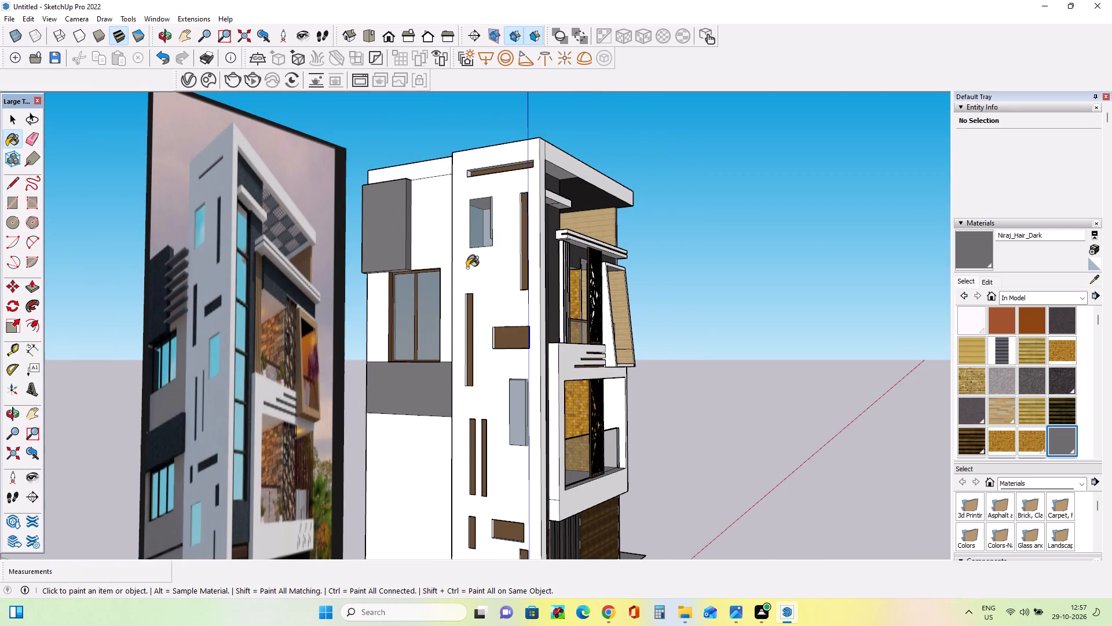
middle_click_drag(468, 273, 471, 281)
scroll(79, 435, "up", 8)
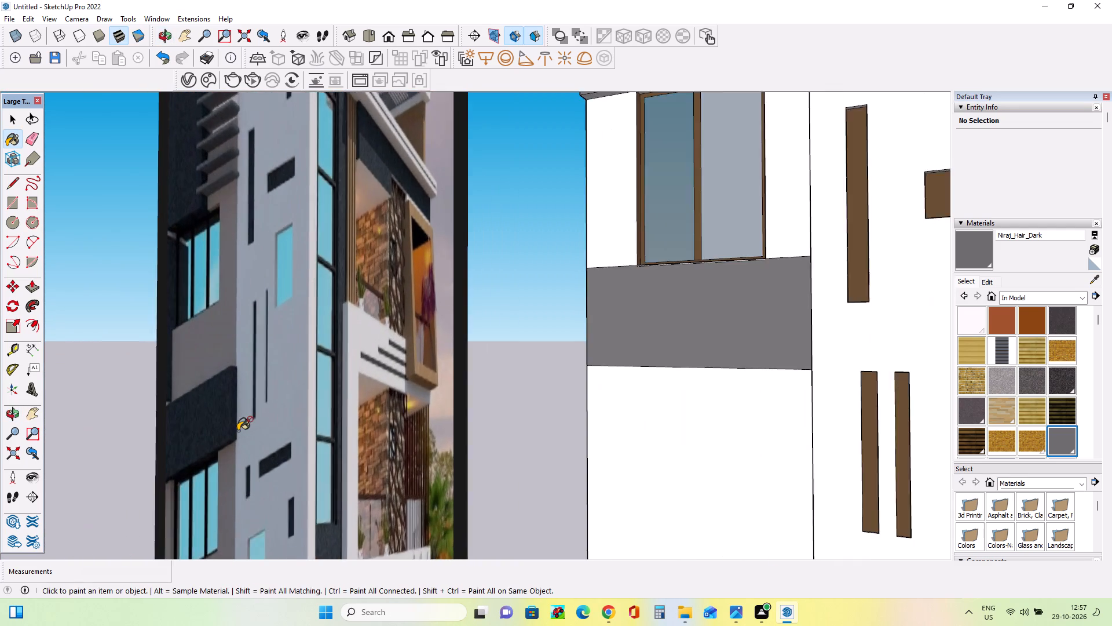
scroll(239, 430, "up", 3)
scroll(239, 428, "down", 9)
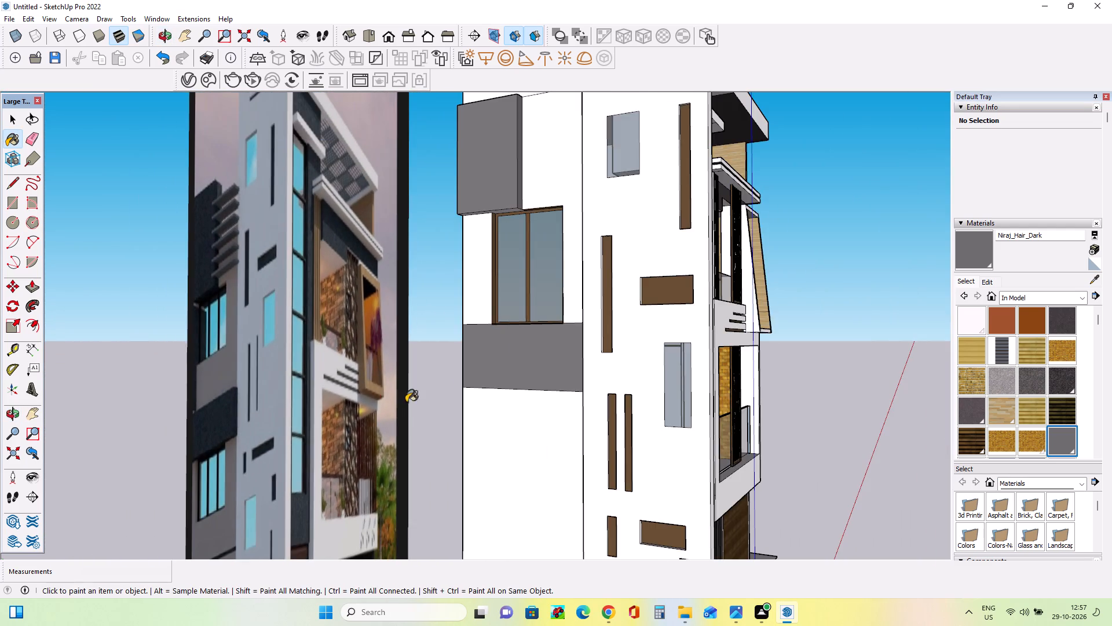
middle_click_drag(440, 399, 448, 428)
left_click(453, 296)
Compare the rear side wall's dark panel, window surround and band with the reference image from several angles.
middle_click_drag(456, 383, 463, 373)
scroll(463, 373, "down", 3)
middle_click_drag(519, 407, 524, 427)
scroll(524, 431, "down", 1)
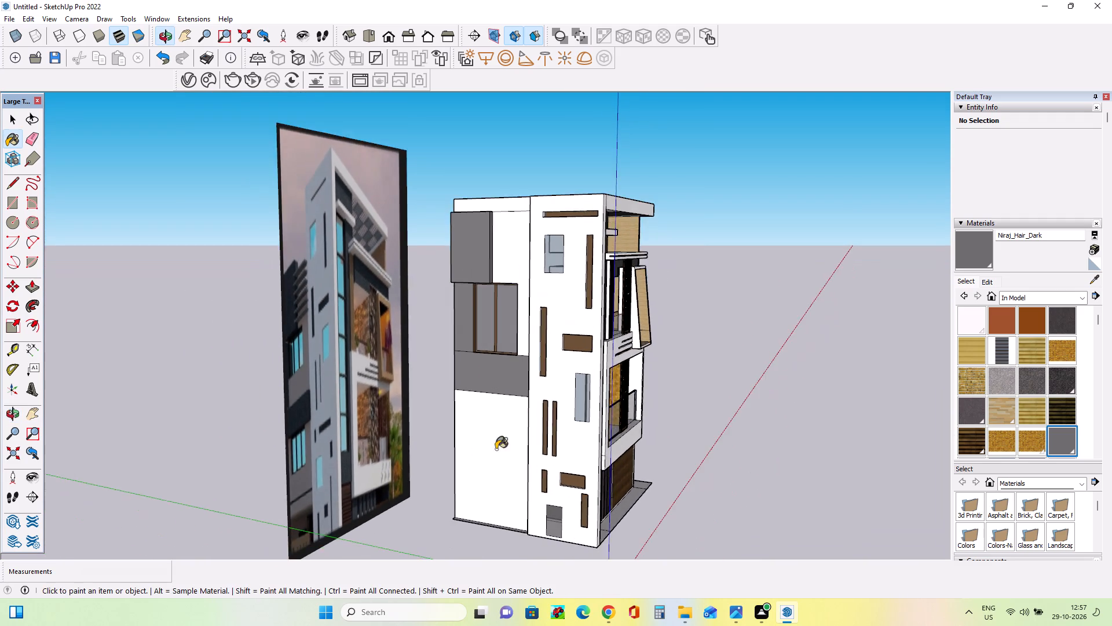
scroll(473, 457, "up", 3)
middle_click_drag(471, 457, 450, 453)
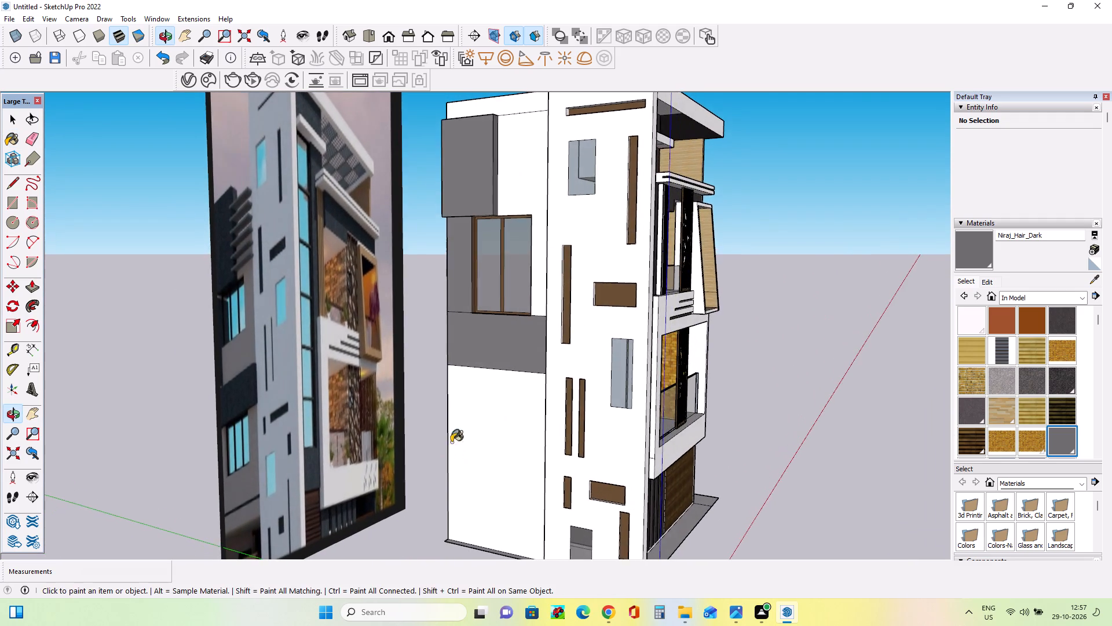
scroll(475, 410, "down", 4)
middle_click_drag(517, 376, 537, 398)
scroll(487, 189, "up", 4)
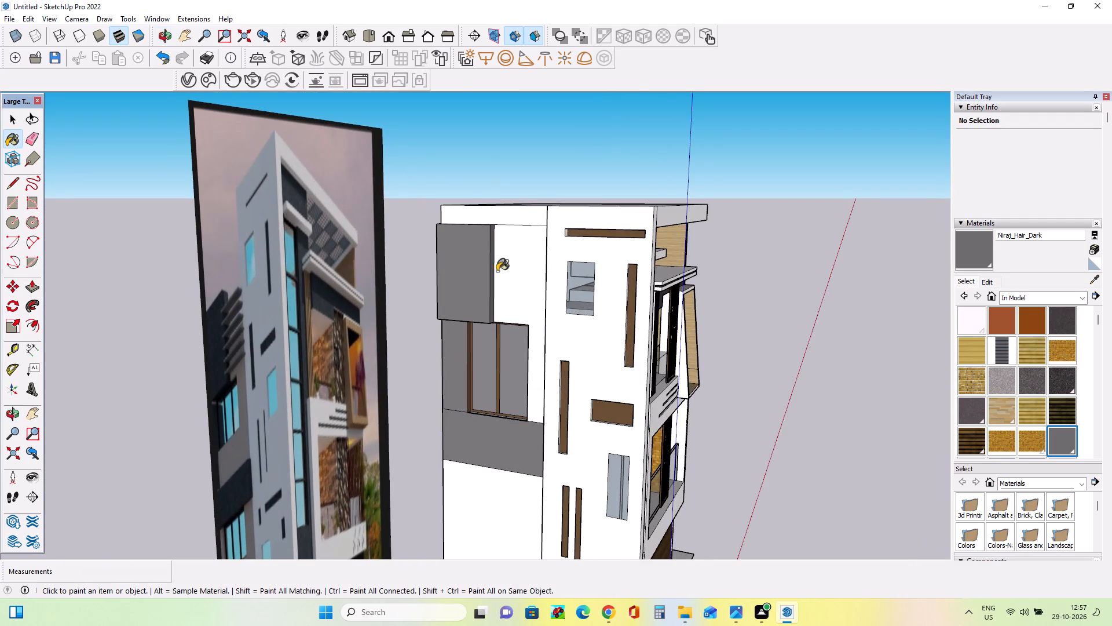
middle_click_drag(499, 273, 522, 286)
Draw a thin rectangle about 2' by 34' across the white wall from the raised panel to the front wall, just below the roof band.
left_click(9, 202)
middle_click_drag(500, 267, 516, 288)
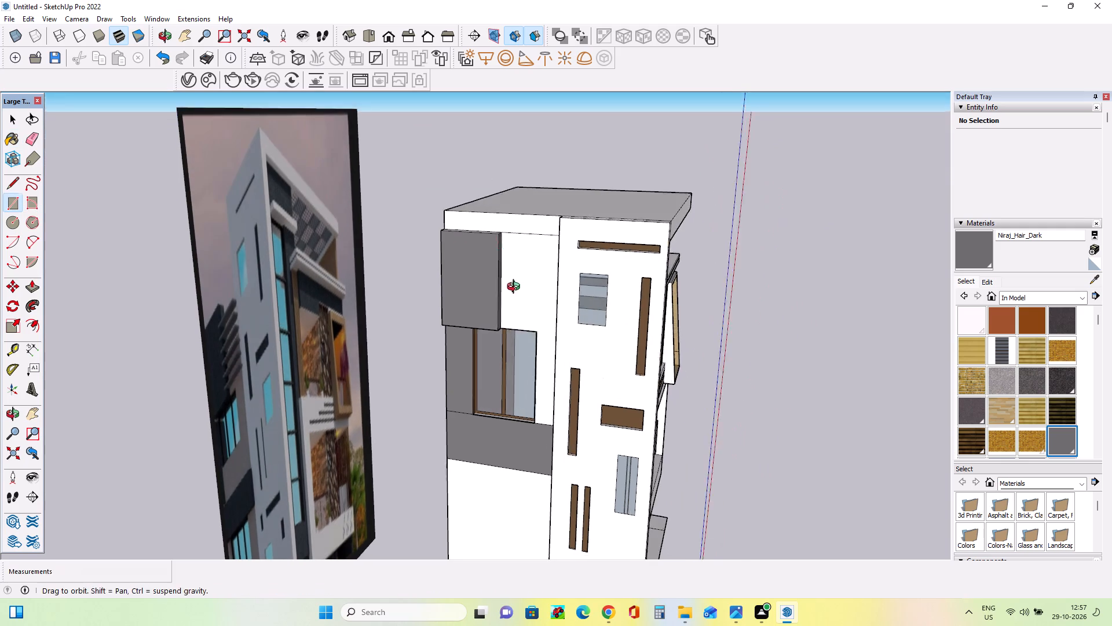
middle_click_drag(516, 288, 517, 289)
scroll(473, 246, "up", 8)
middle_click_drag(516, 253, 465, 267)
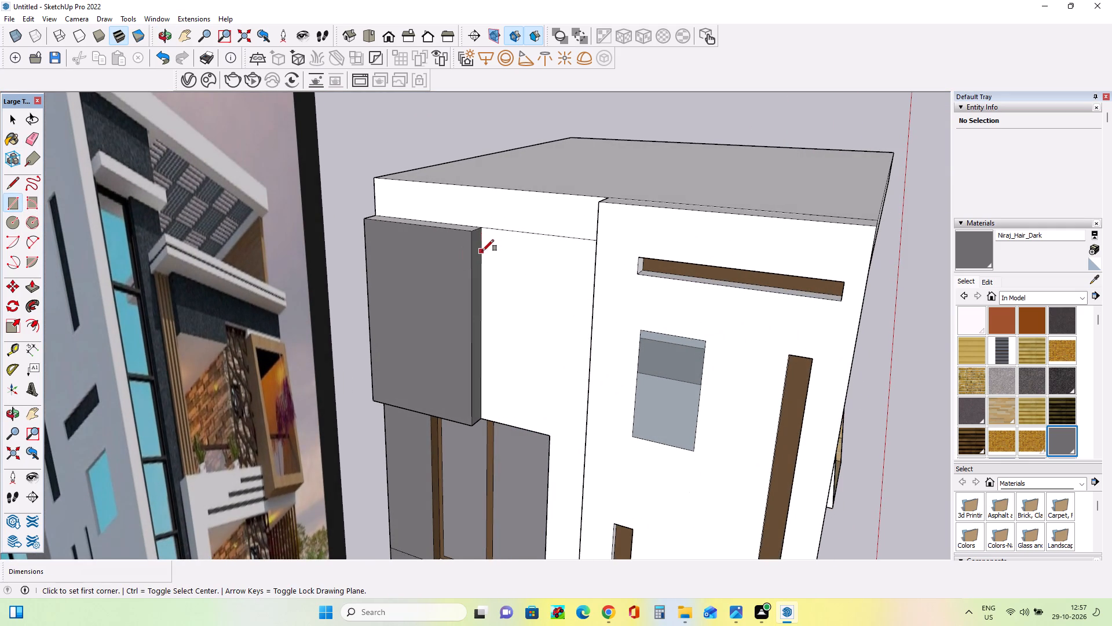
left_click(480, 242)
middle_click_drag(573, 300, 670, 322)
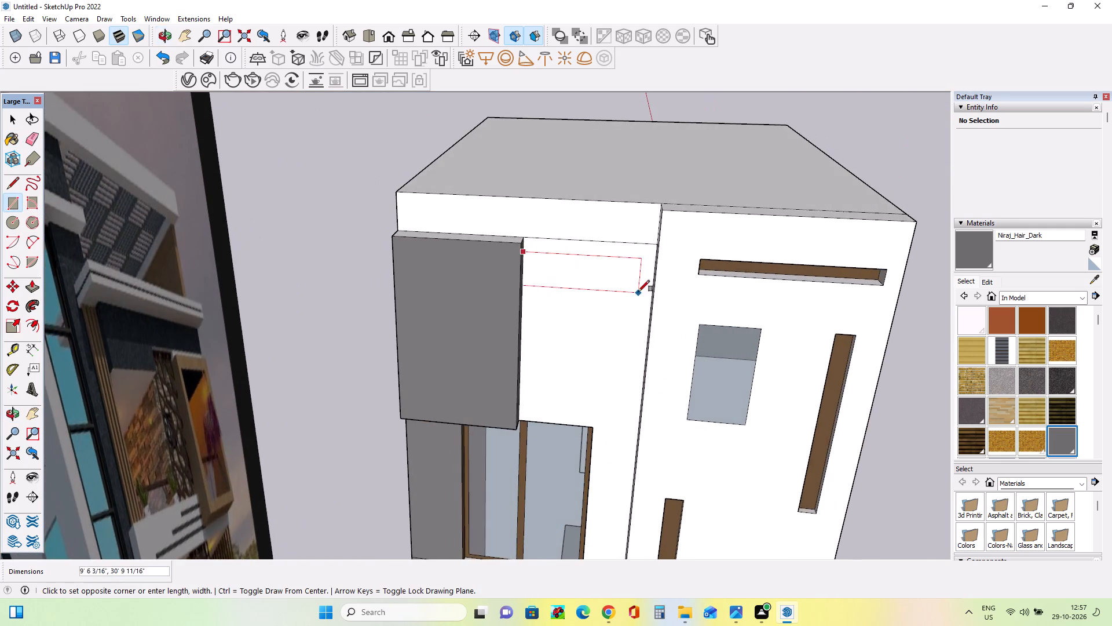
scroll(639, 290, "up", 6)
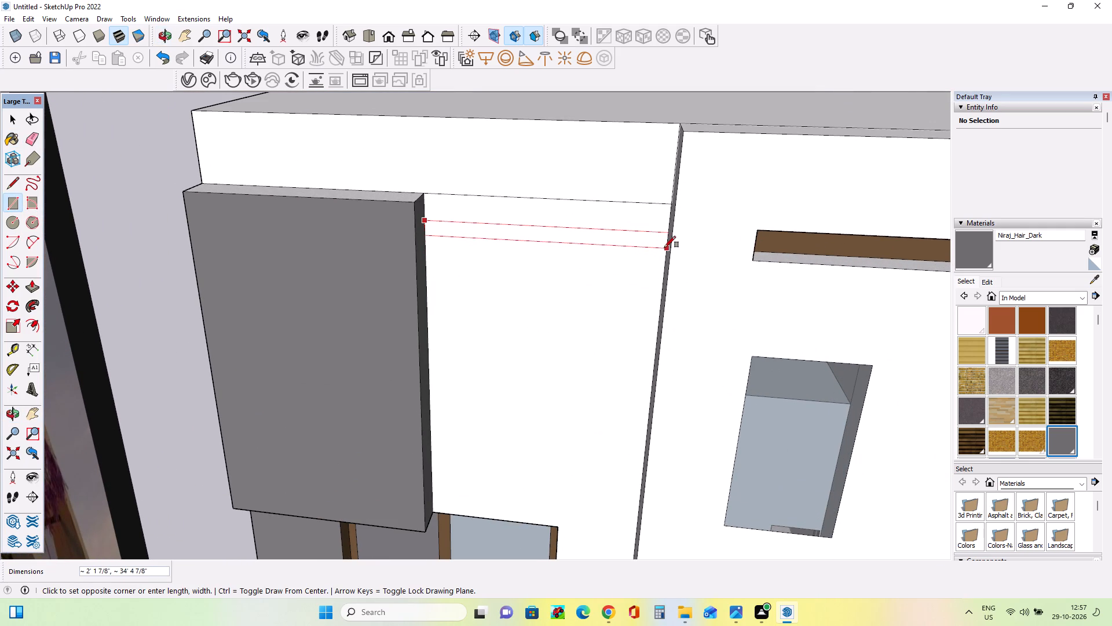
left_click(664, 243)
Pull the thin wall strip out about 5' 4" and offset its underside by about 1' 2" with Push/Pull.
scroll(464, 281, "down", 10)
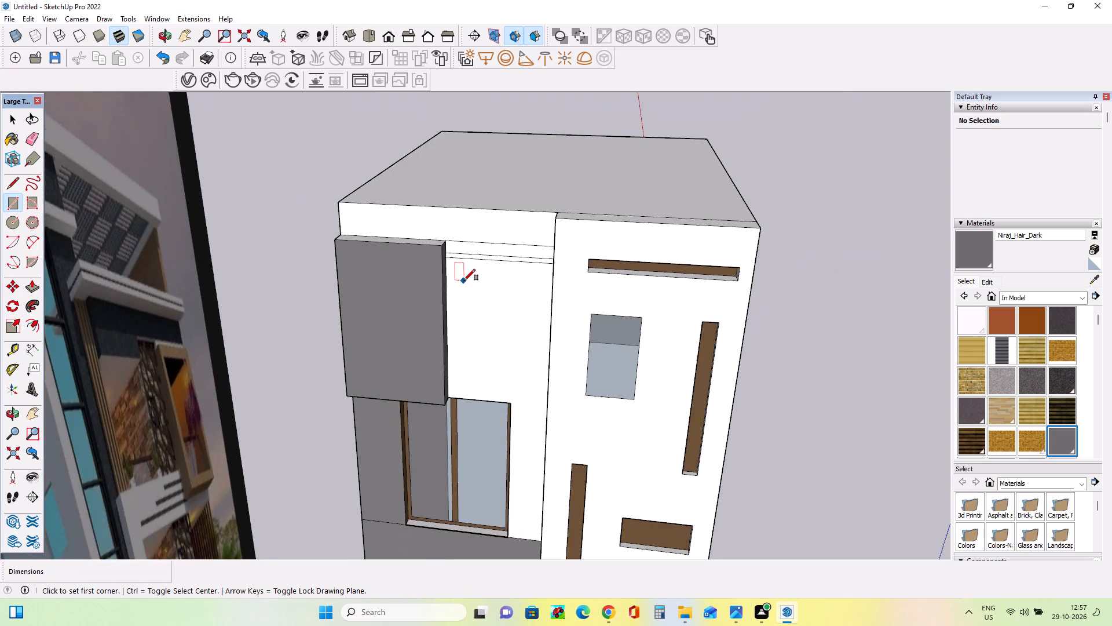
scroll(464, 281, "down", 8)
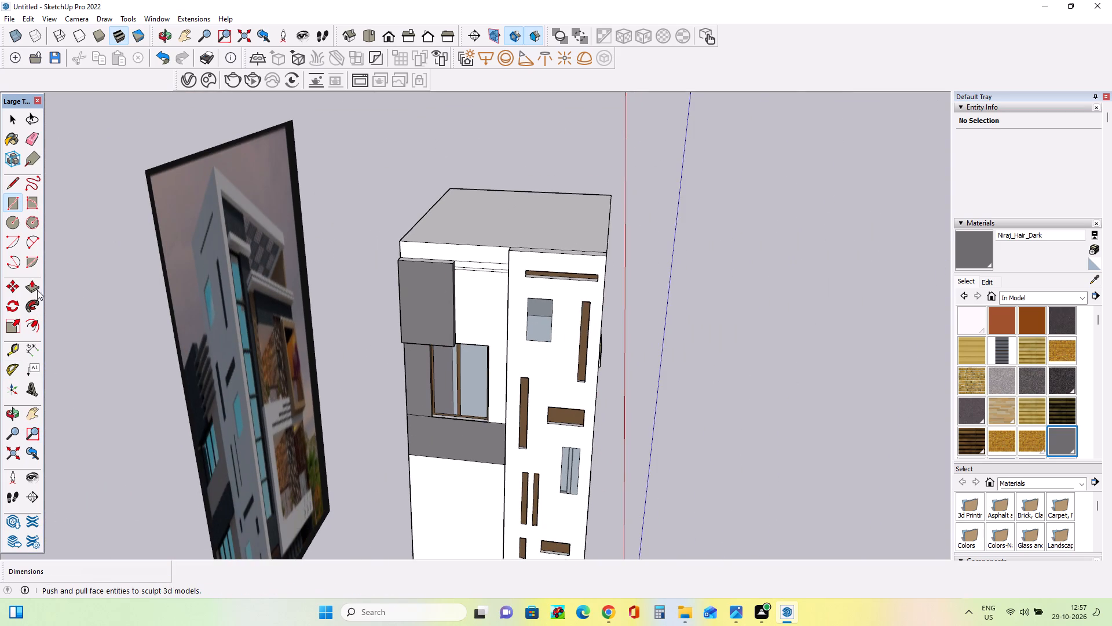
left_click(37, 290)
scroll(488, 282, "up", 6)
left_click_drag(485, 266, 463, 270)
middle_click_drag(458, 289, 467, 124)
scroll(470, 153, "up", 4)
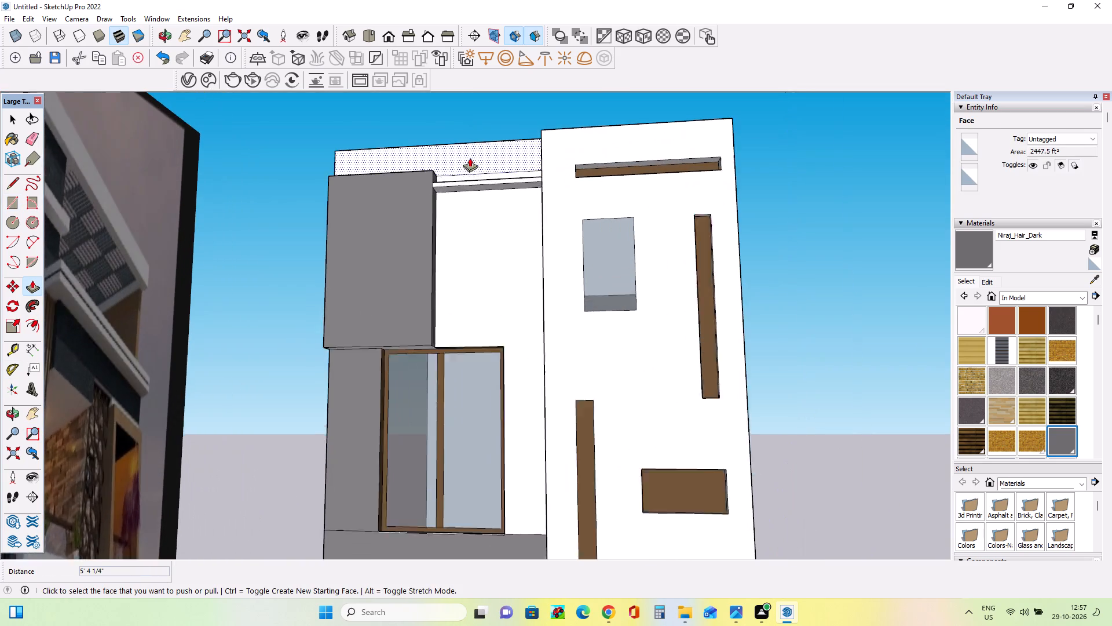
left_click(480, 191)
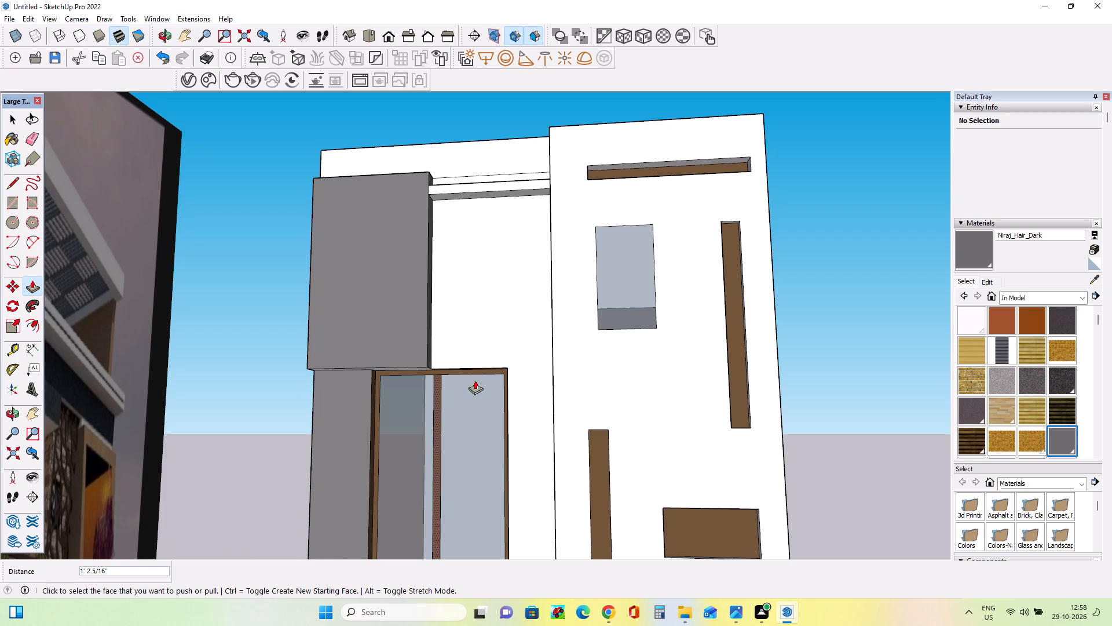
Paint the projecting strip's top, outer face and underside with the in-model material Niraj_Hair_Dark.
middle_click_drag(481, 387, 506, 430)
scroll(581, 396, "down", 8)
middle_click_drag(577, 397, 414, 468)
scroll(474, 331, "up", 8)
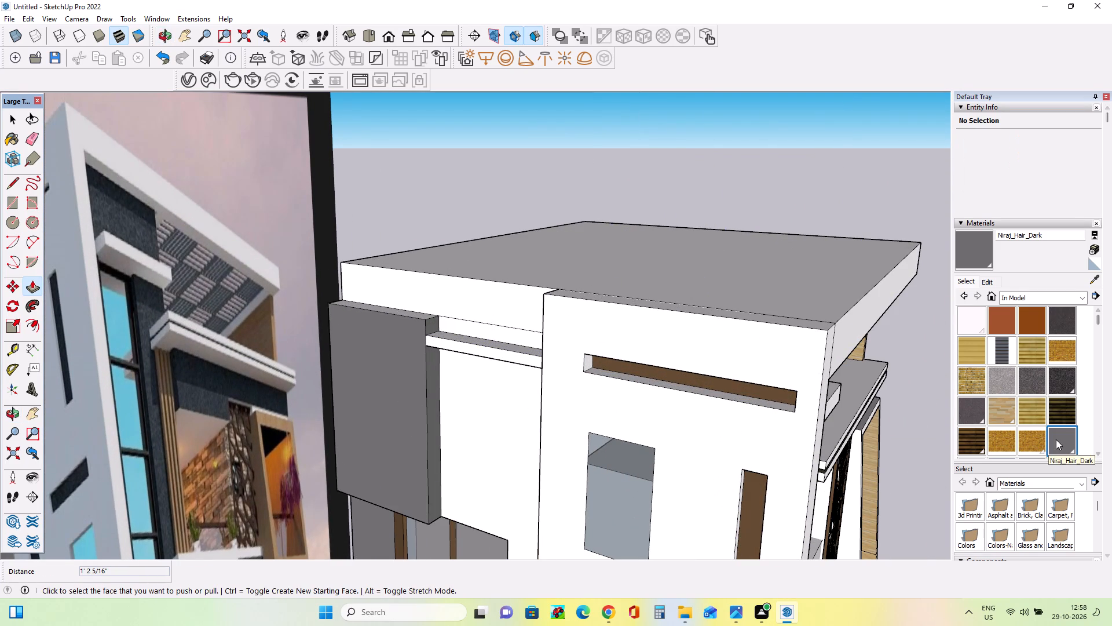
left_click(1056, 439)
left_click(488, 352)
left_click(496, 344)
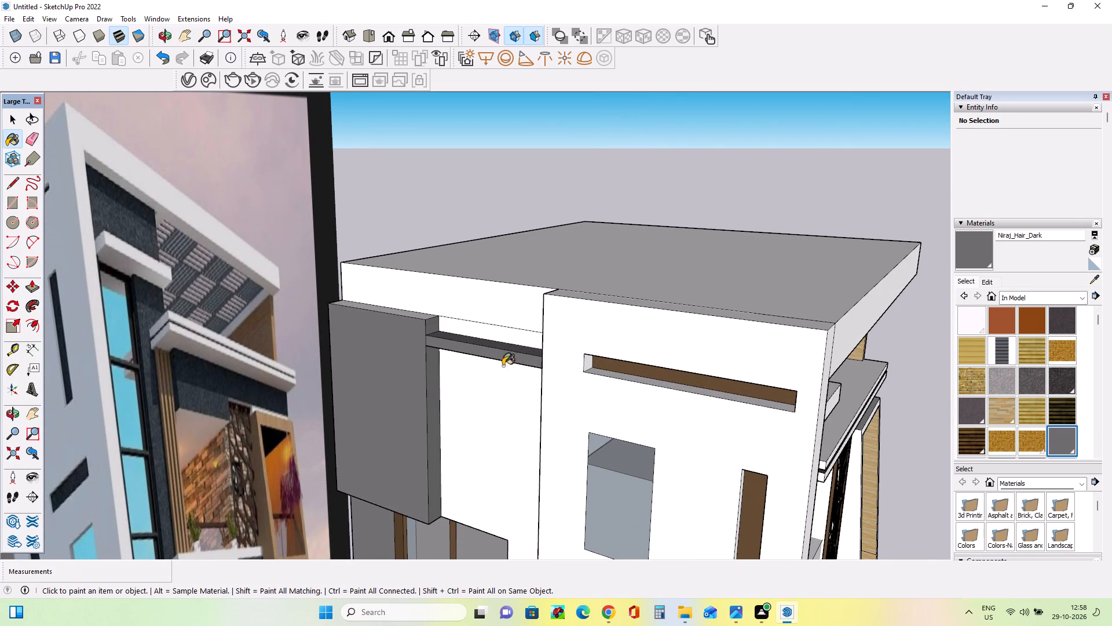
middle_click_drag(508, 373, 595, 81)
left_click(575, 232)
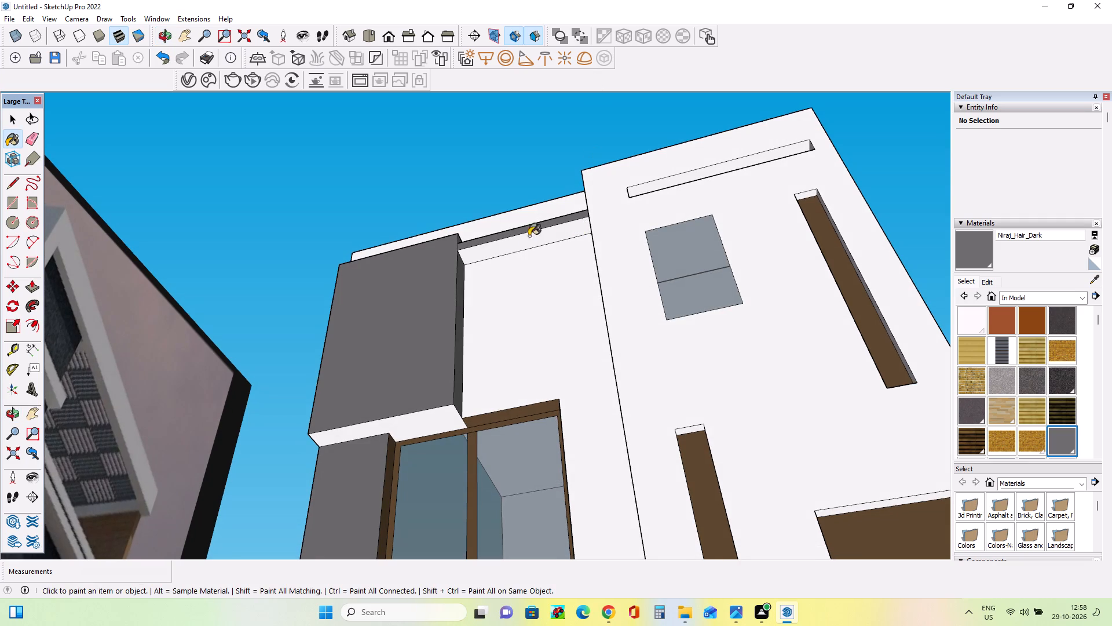
Examine the horizontal louvres beside the dark panel in the reference image and compare them with the modelled strip.
middle_click_drag(493, 256, 494, 271)
scroll(497, 273, "down", 7)
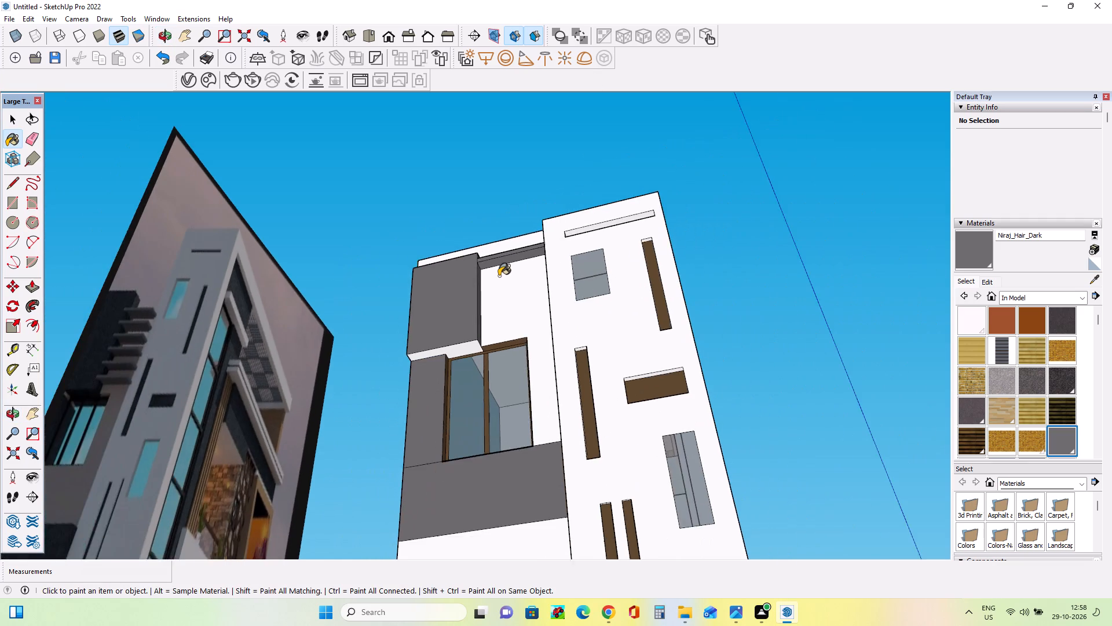
scroll(499, 275, "down", 3)
middle_click_drag(579, 285, 587, 460)
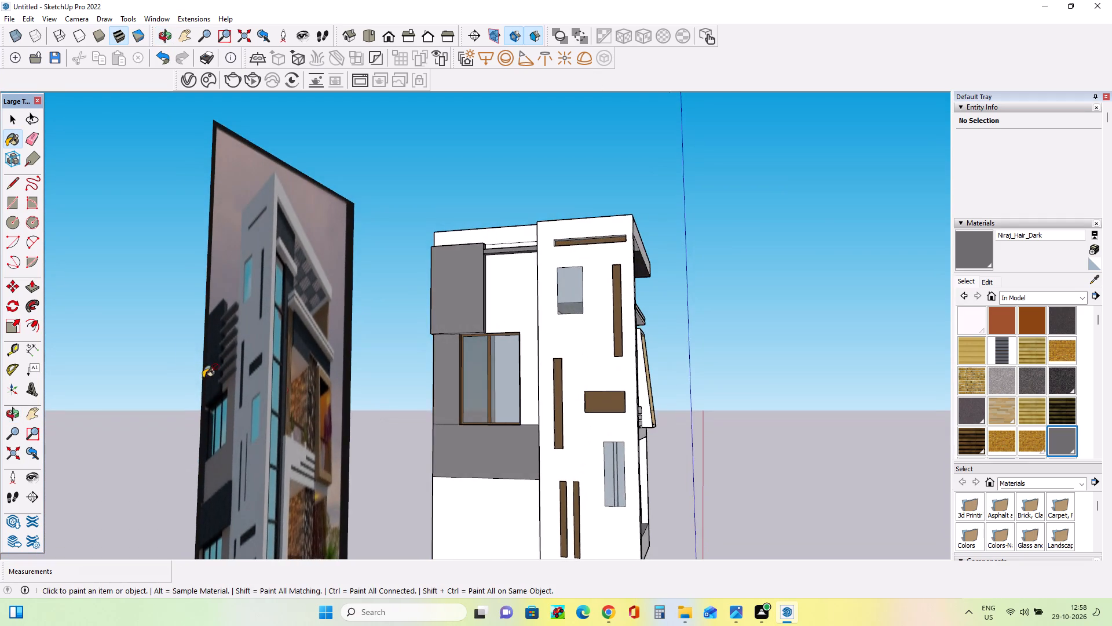
scroll(181, 359, "up", 11)
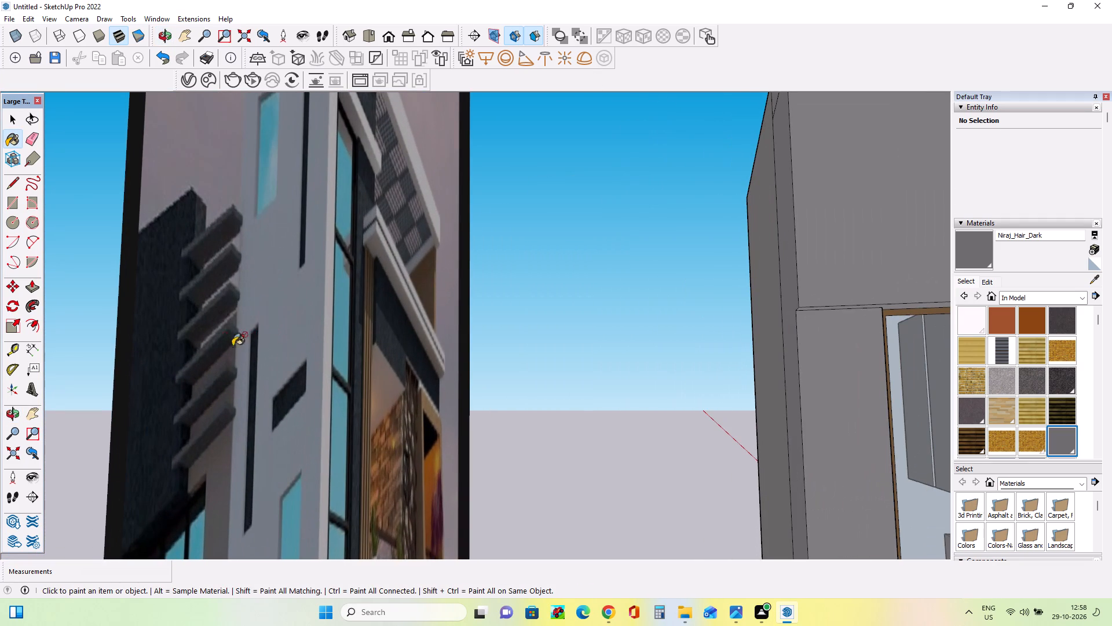
scroll(181, 343, "down", 7)
middle_click_drag(811, 370, 659, 461)
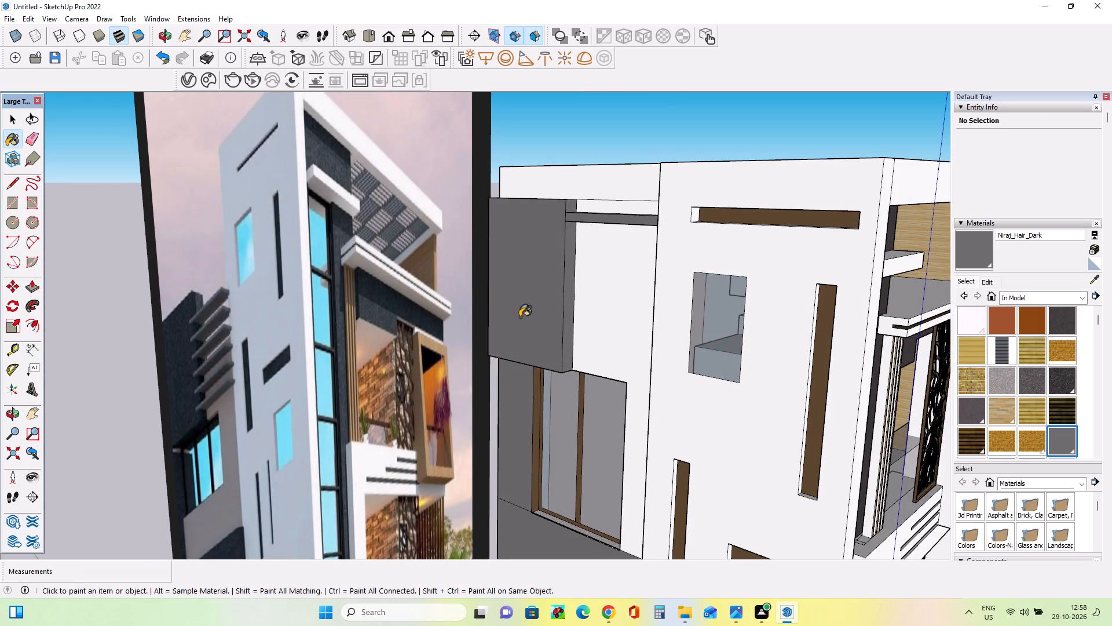
middle_click_drag(527, 312, 546, 337)
scroll(546, 337, "down", 1)
scroll(787, 355, "down", 3)
middle_click_drag(887, 354, 968, 265)
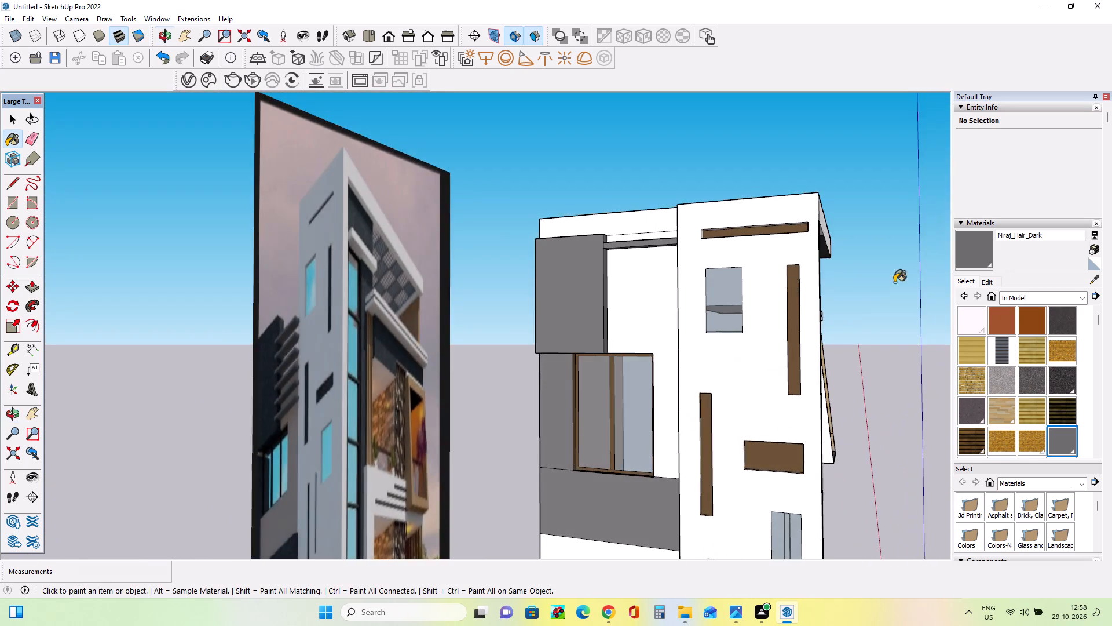
scroll(685, 263, "up", 3)
middle_click_drag(659, 294, 639, 323)
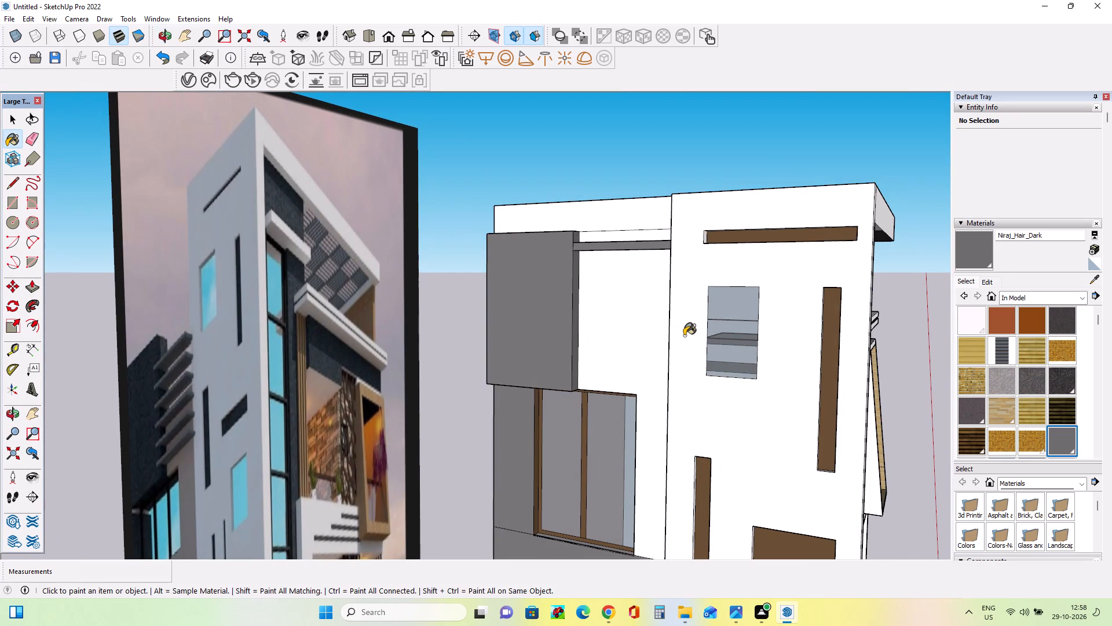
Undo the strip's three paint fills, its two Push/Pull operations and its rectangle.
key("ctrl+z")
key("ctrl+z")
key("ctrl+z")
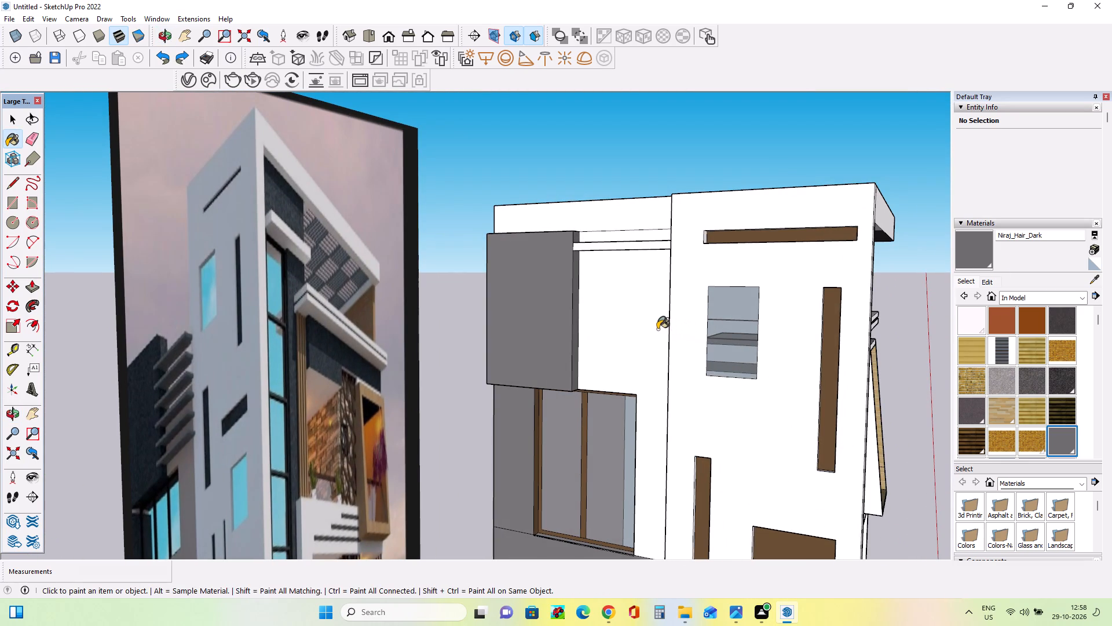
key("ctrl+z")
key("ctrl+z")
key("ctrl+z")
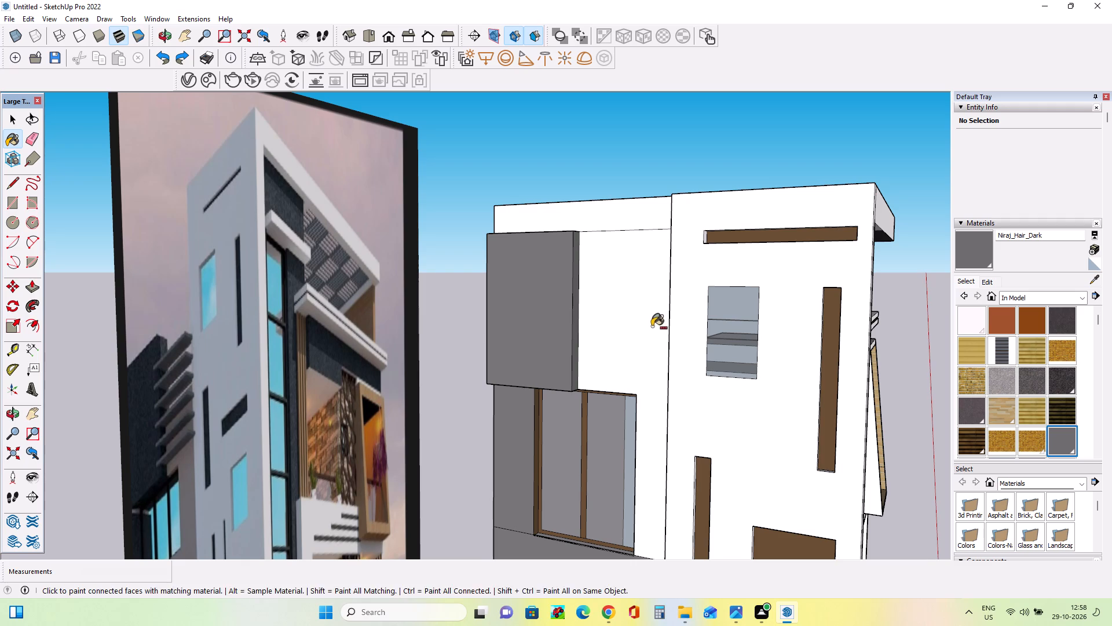
Draw two small rectangles, the upper about 4' by 2' 6", one above the other on the raised panel's narrow side face.
middle_click_drag(564, 311, 561, 333)
left_click(12, 204)
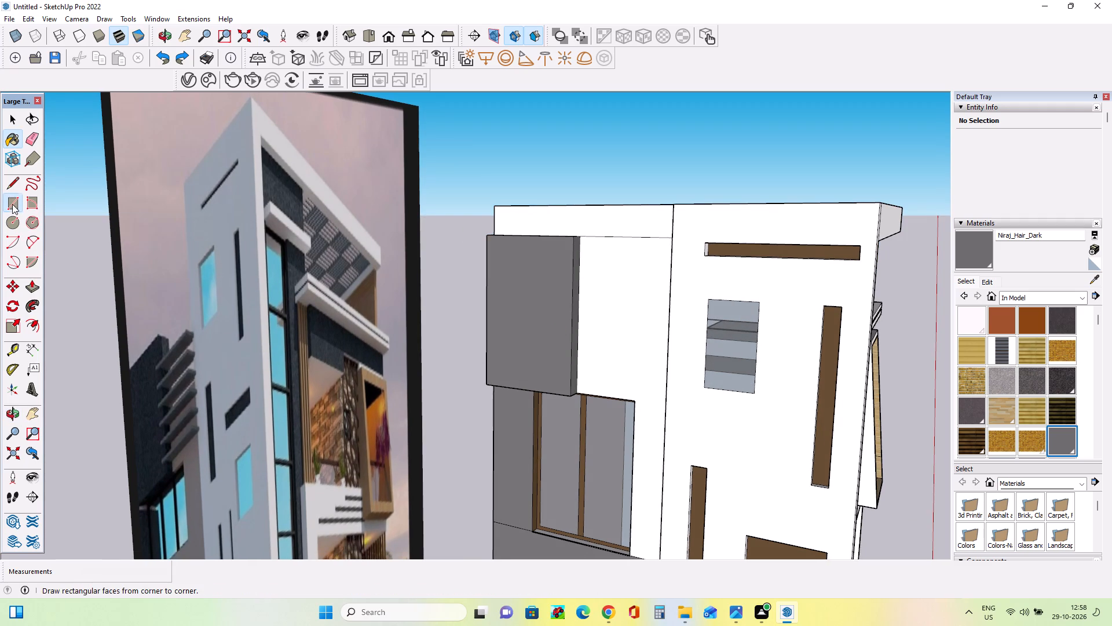
middle_click_drag(540, 285, 409, 287)
scroll(534, 259, "up", 3)
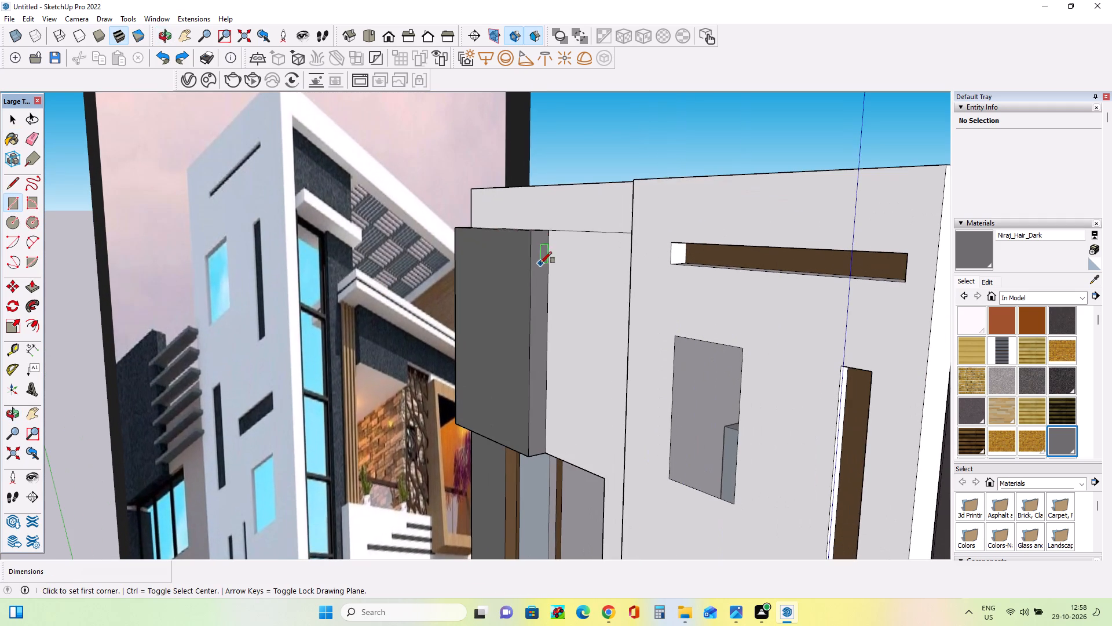
left_click(539, 263)
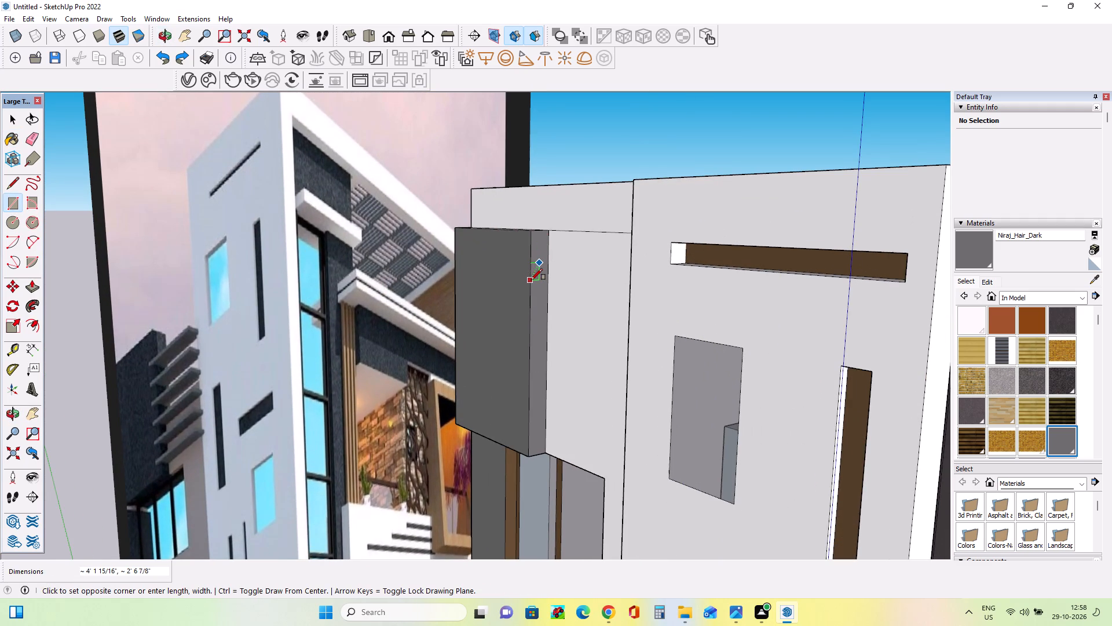
left_click(531, 280)
left_click(536, 311)
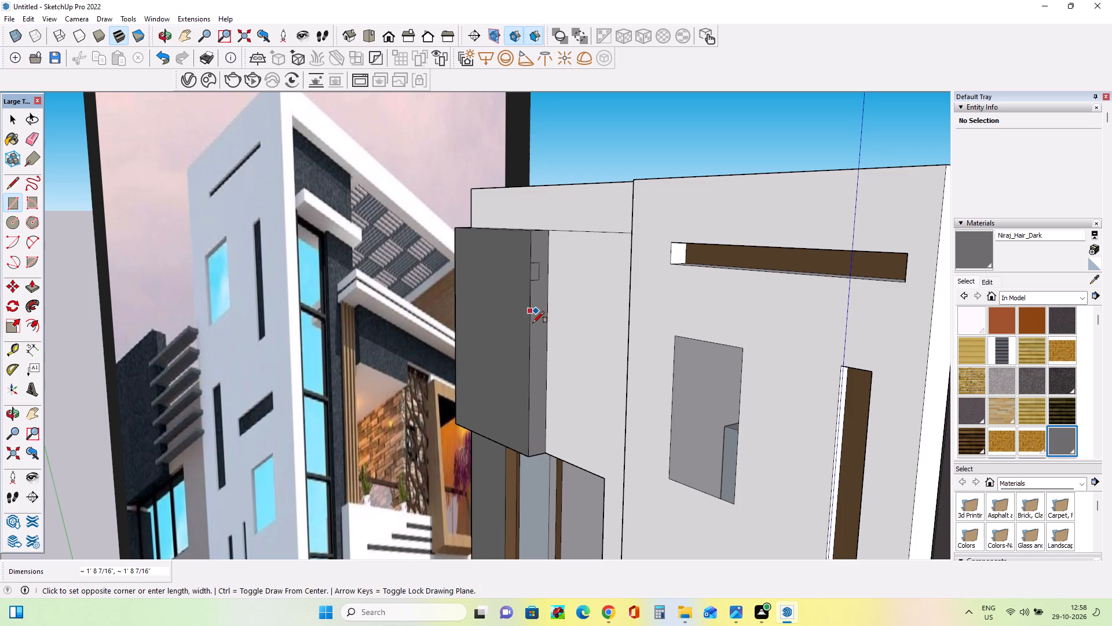
left_click(526, 332)
Delete the edges of the lower small rectangle on the raised panel's narrow side face.
middle_click_drag(535, 354, 518, 362)
scroll(525, 368, "up", 3)
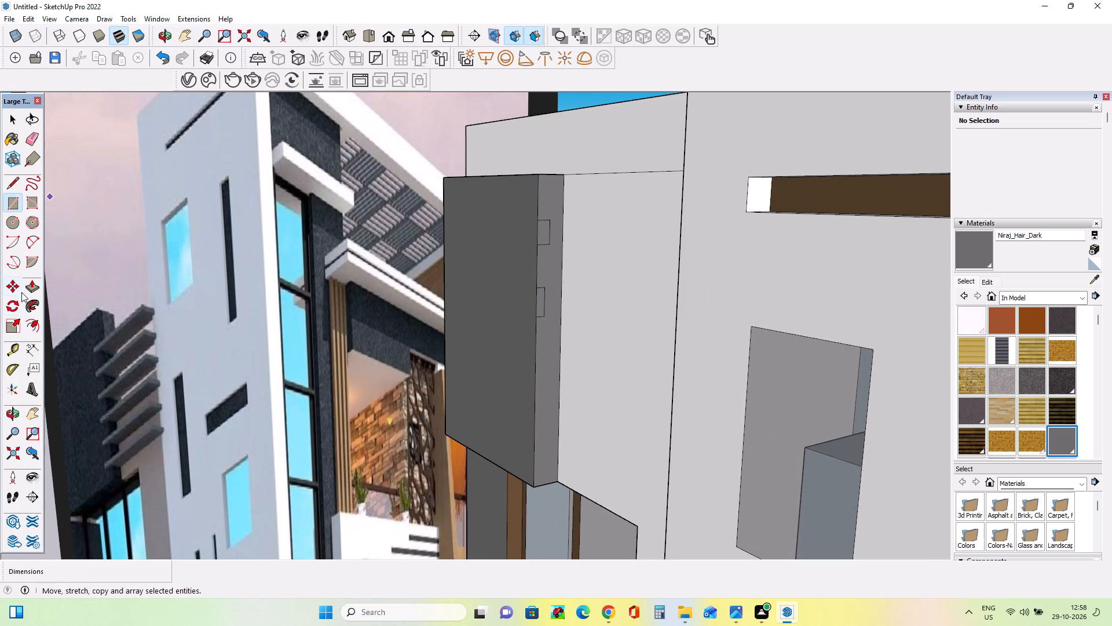
left_click(25, 289)
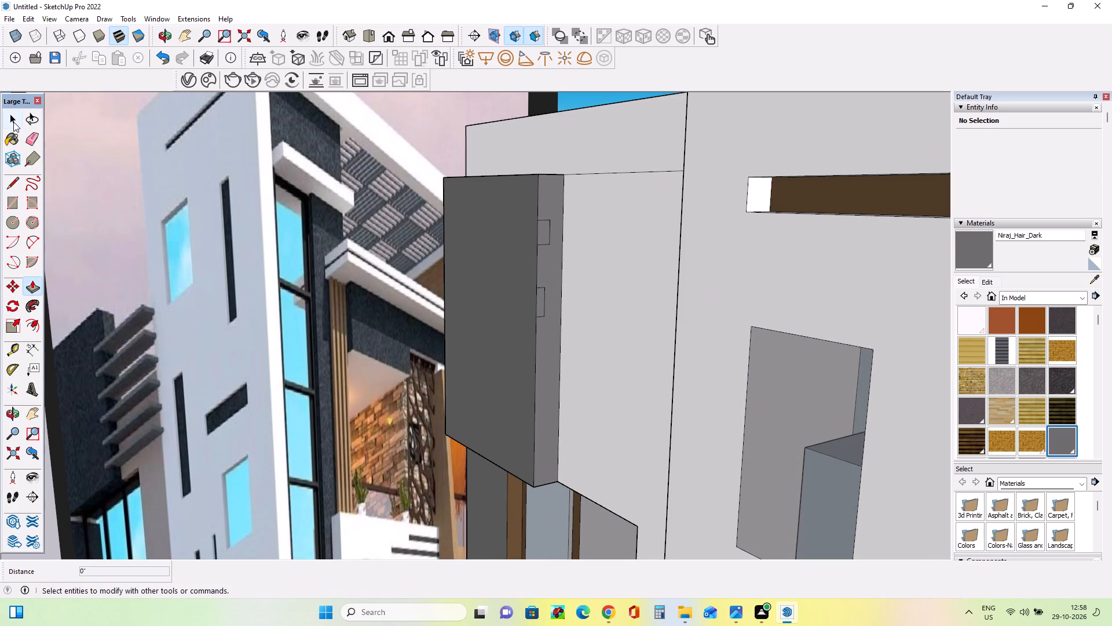
left_click(13, 122)
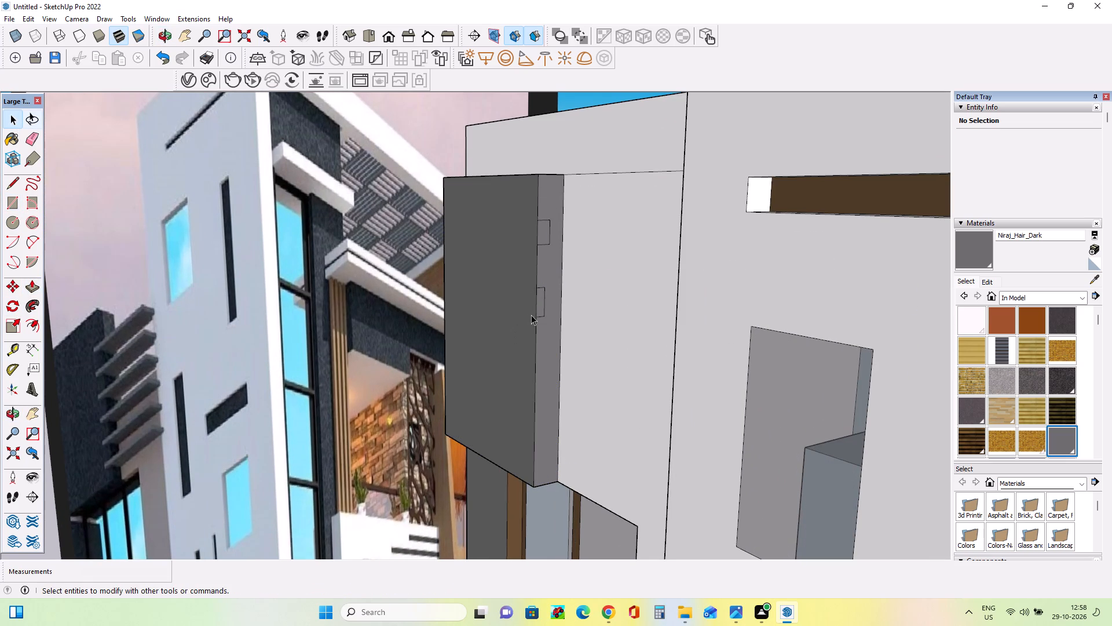
left_click(540, 314)
left_click(540, 315)
scroll(573, 334, "up", 2)
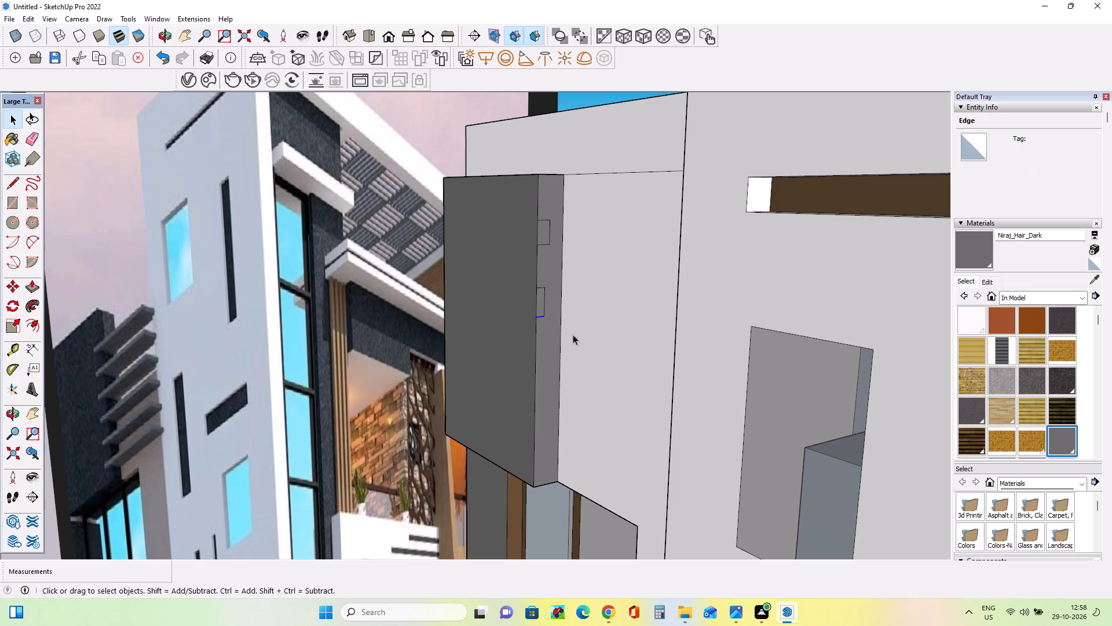
scroll(573, 334, "up", 1)
key("Delete")
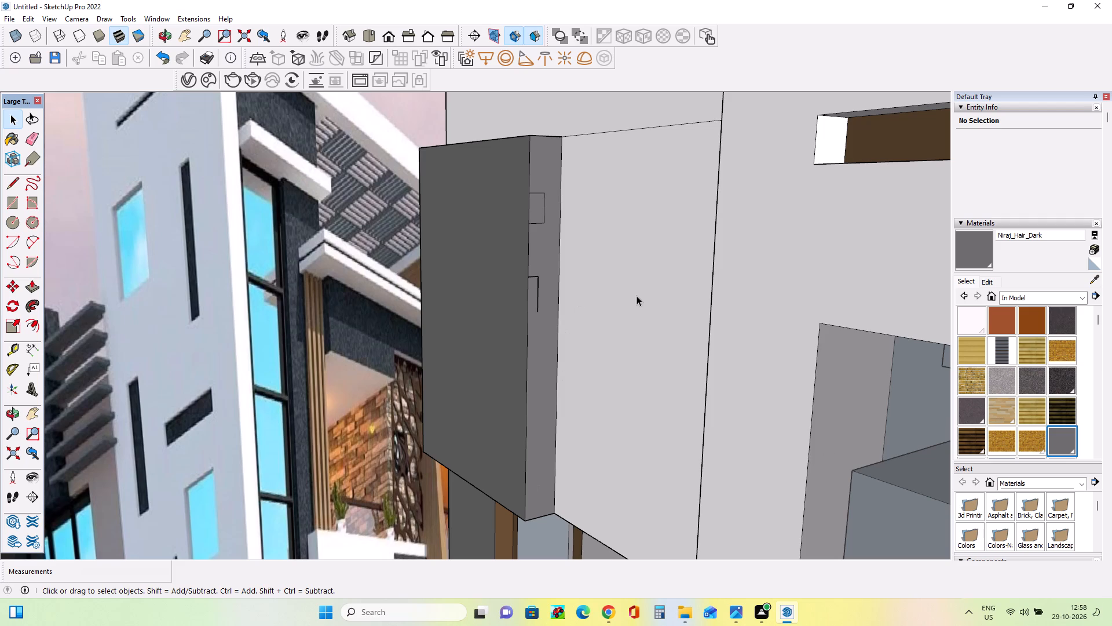
scroll(540, 293, "up", 3)
left_click(537, 293)
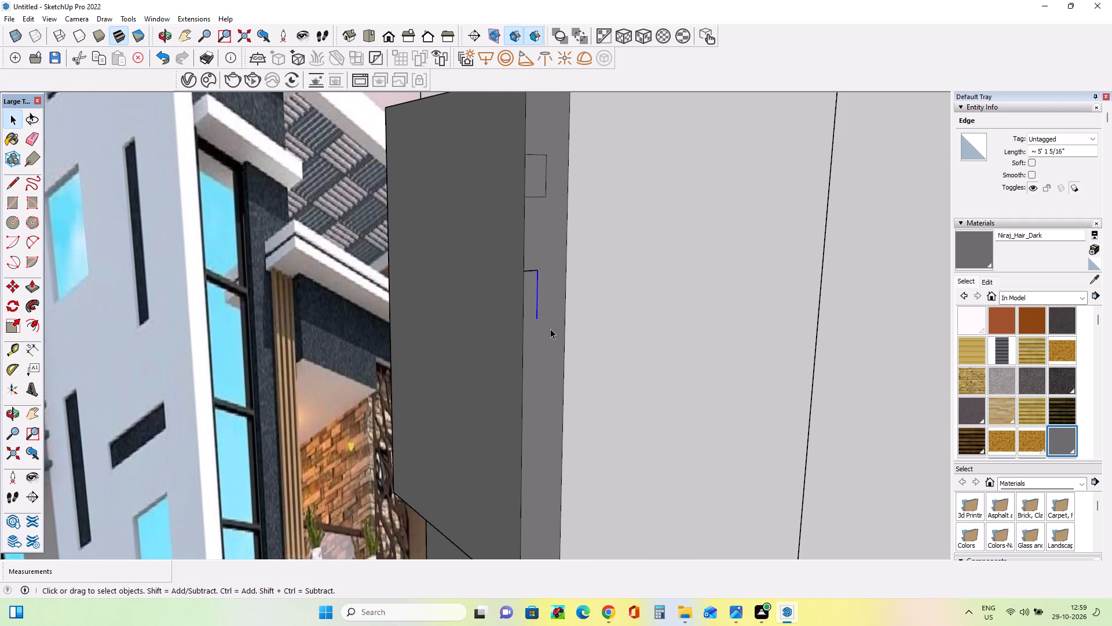
key("Delete")
left_click(536, 272)
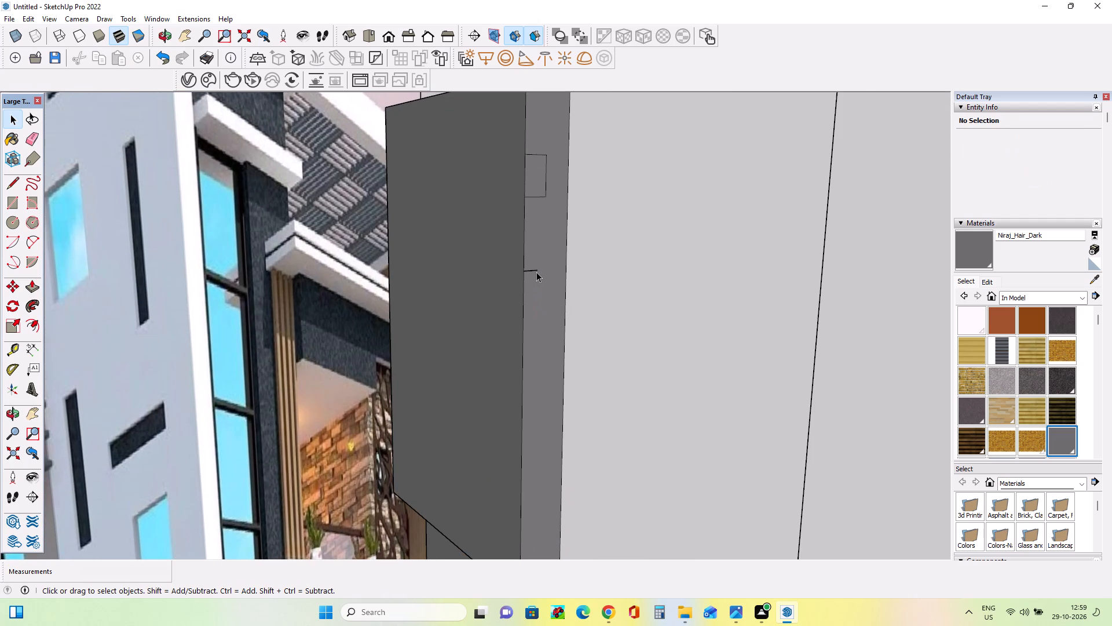
key("Delete")
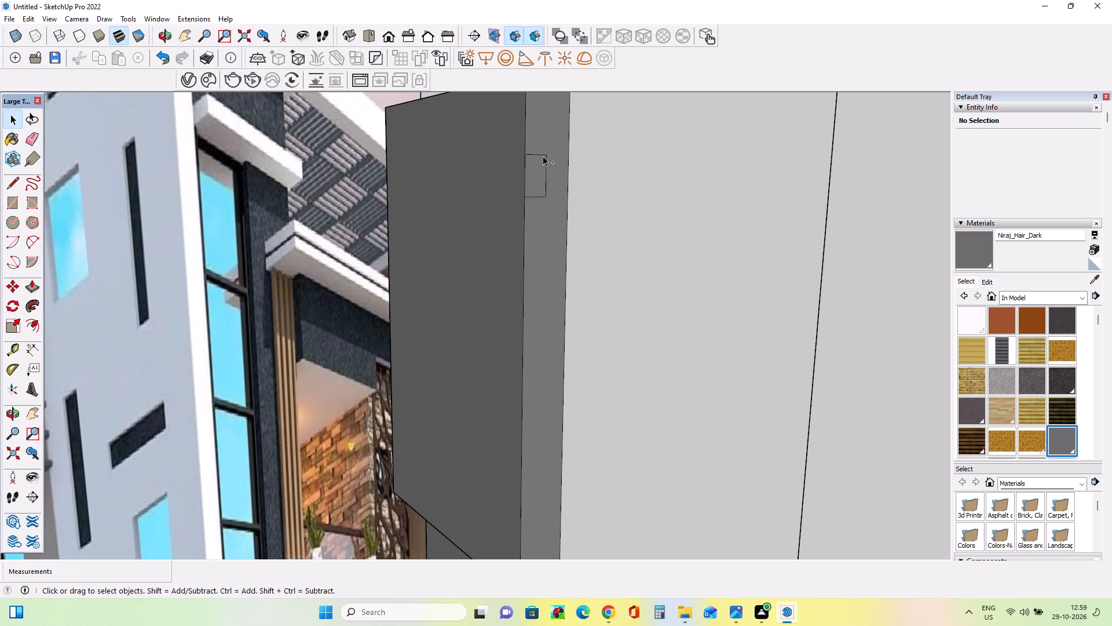
Copy the remaining small rectangle's three edges about 8' 7" straight down the raised panel's narrow side face.
left_click(543, 156, "ctrl")
left_click(547, 172, "ctrl")
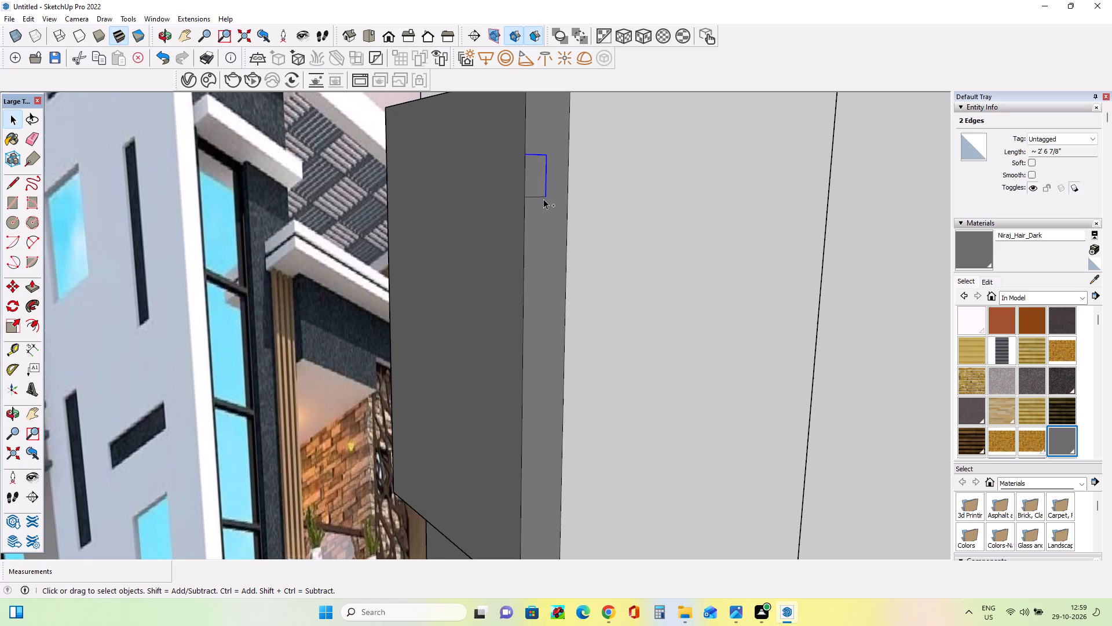
left_click(543, 199, "ctrl")
left_click(540, 198, "ctrl")
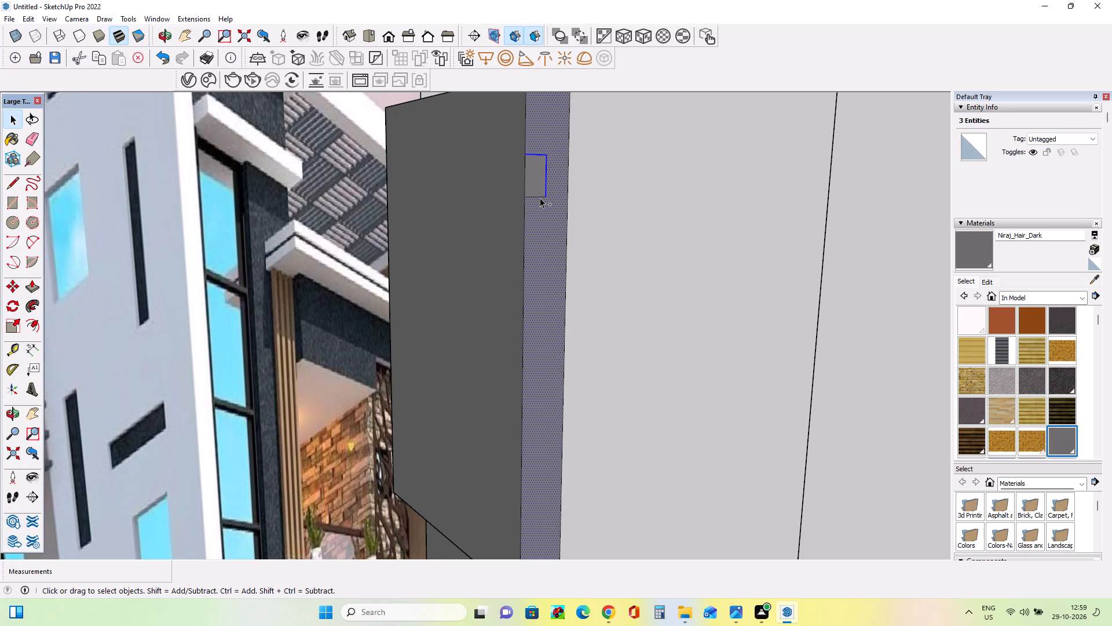
left_click(539, 234, "ctrl")
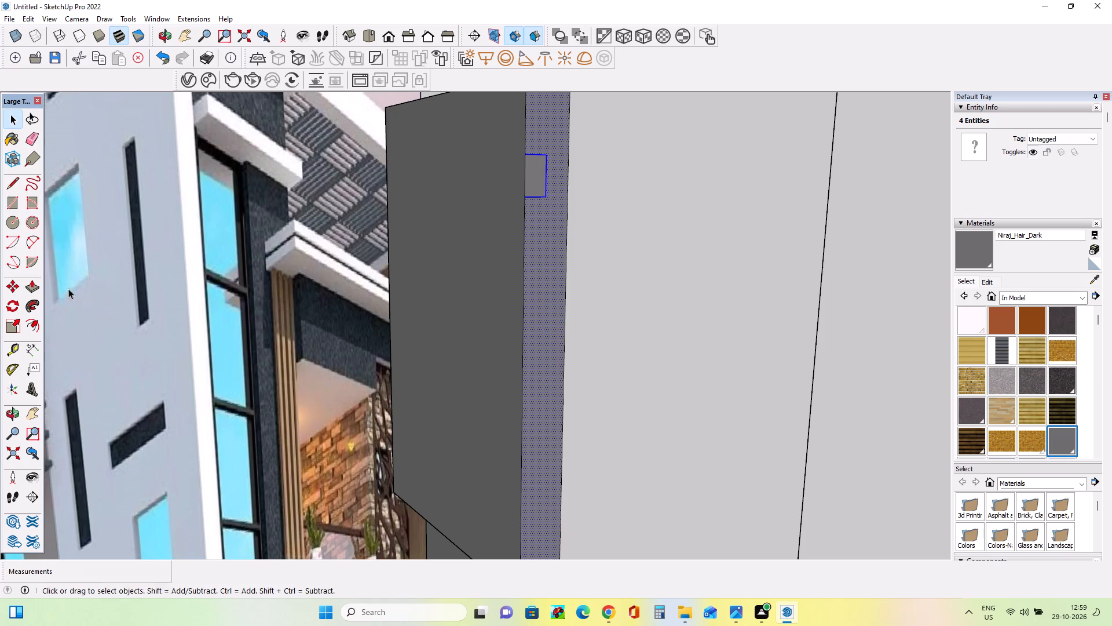
left_click(531, 319, "shift")
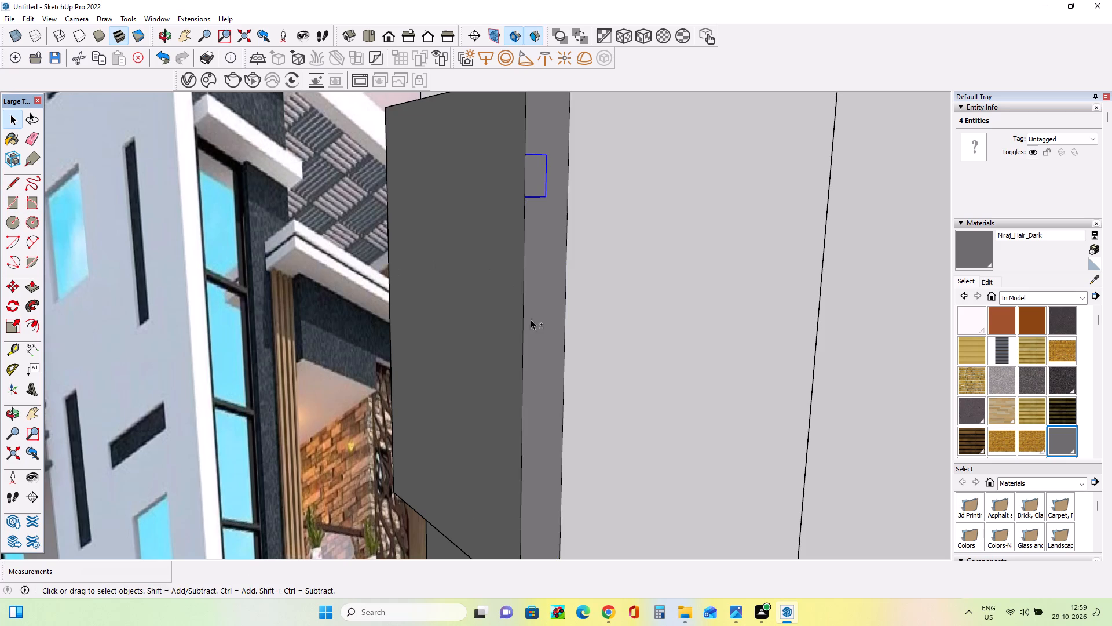
scroll(422, 301, "down", 7)
middle_click_drag(539, 317, 504, 259)
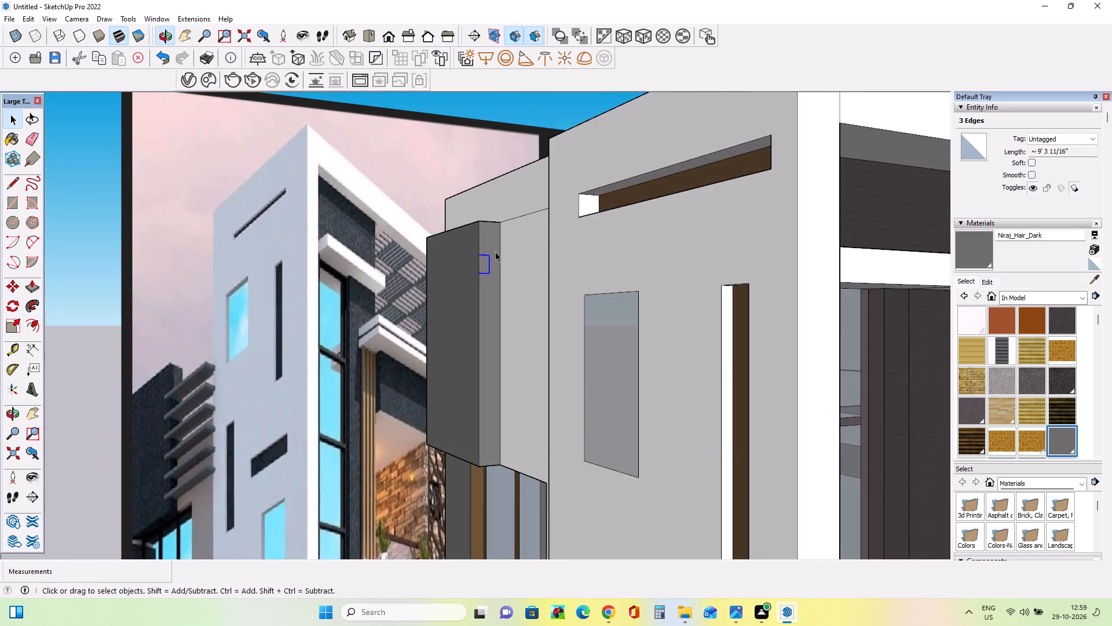
scroll(491, 257, "up", 4)
scroll(492, 306, "up", 4)
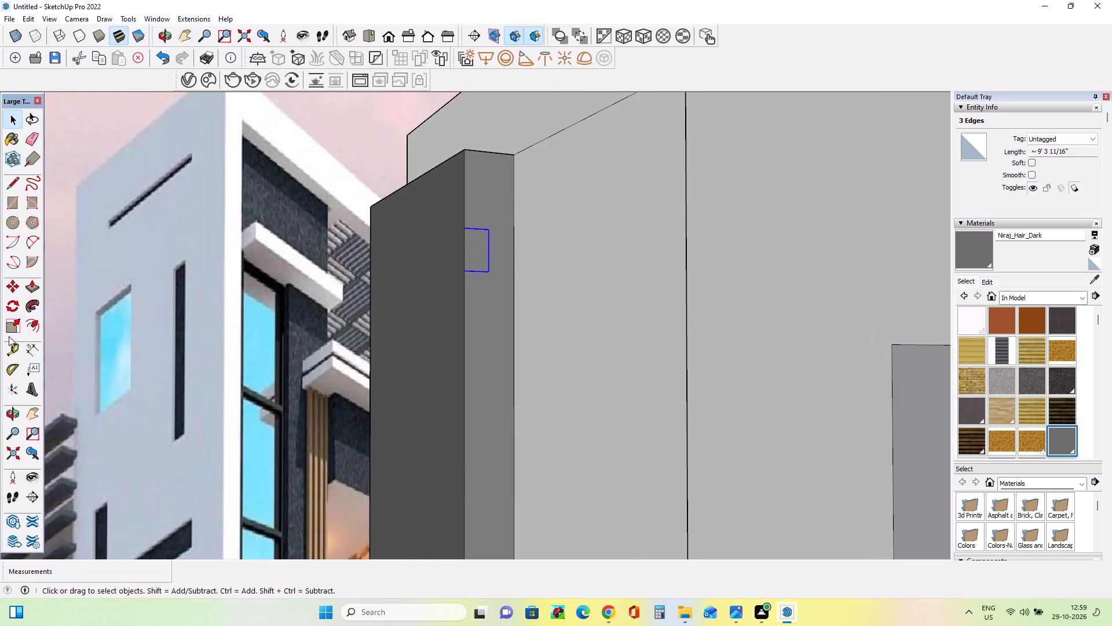
left_click(10, 288)
scroll(283, 250, "down", 6)
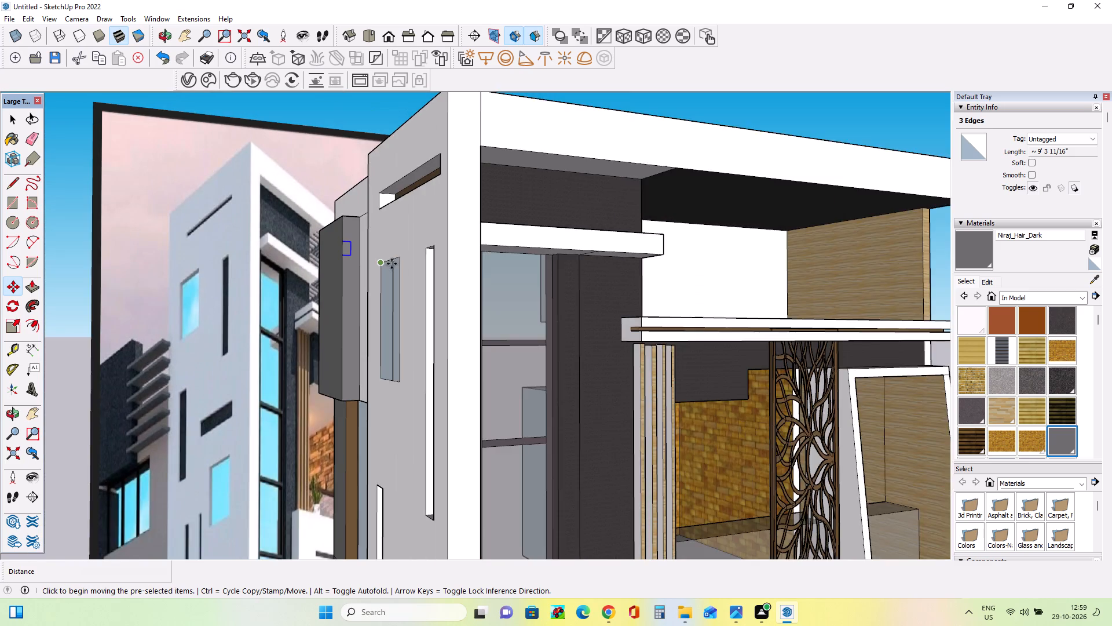
scroll(392, 264, "up", 6)
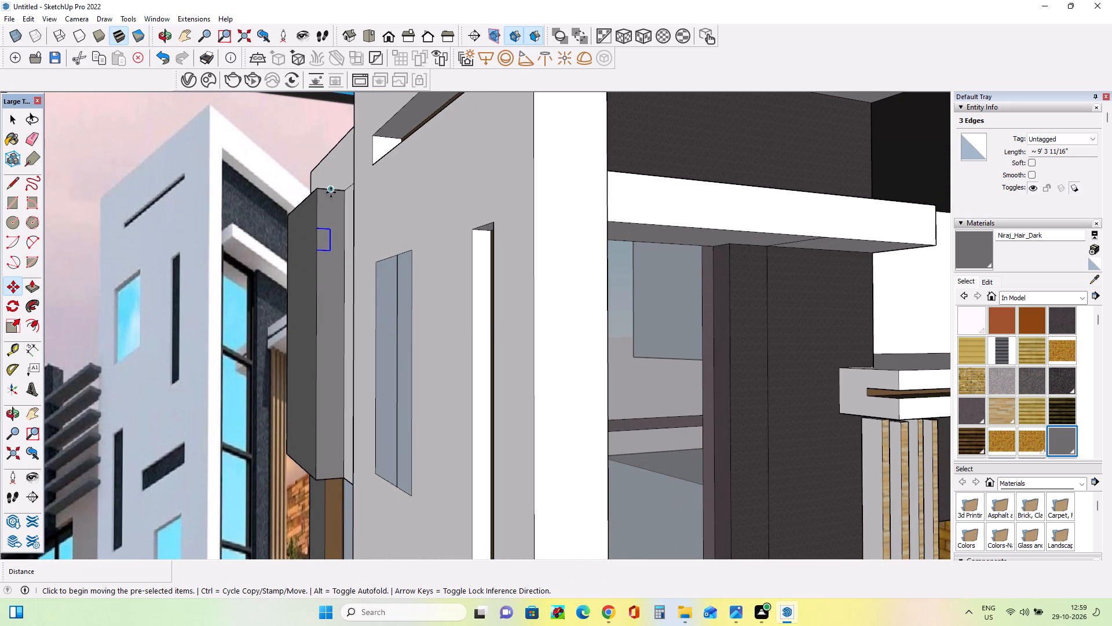
middle_click_drag(331, 192, 323, 187)
scroll(245, 181, "down", 2)
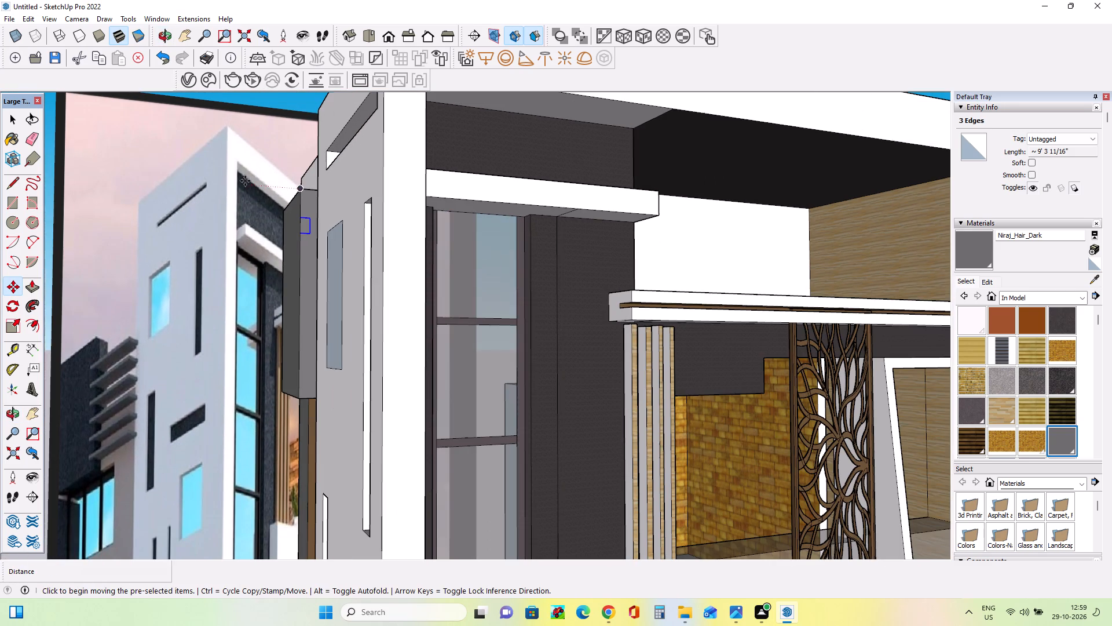
scroll(294, 251, "up", 3)
middle_click_drag(342, 270, 401, 292)
scroll(263, 221, "up", 6)
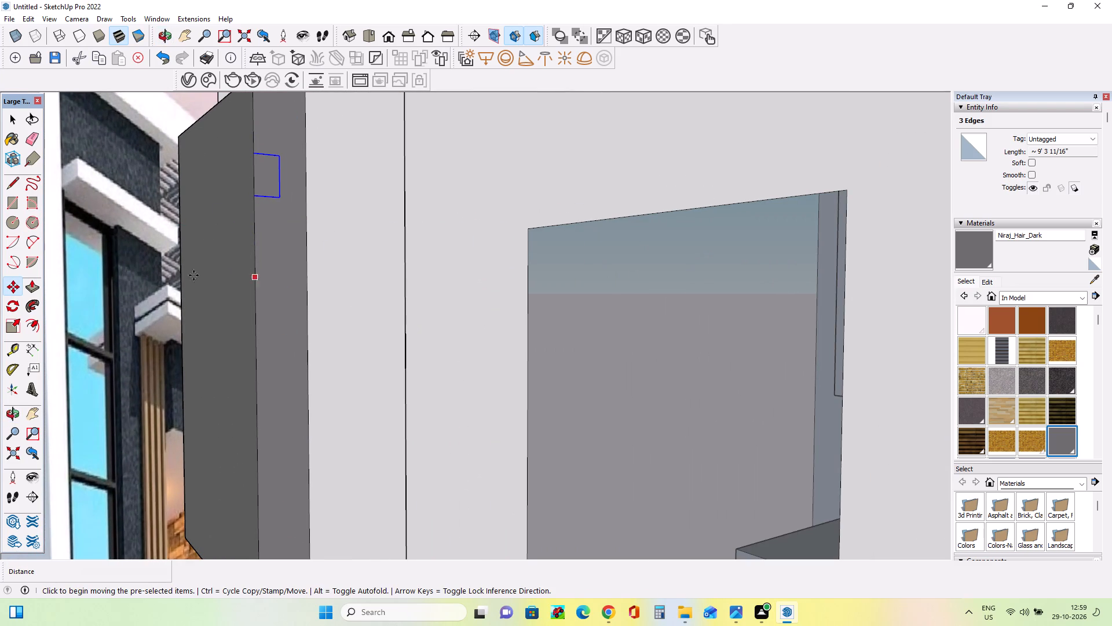
scroll(191, 286, "down", 1)
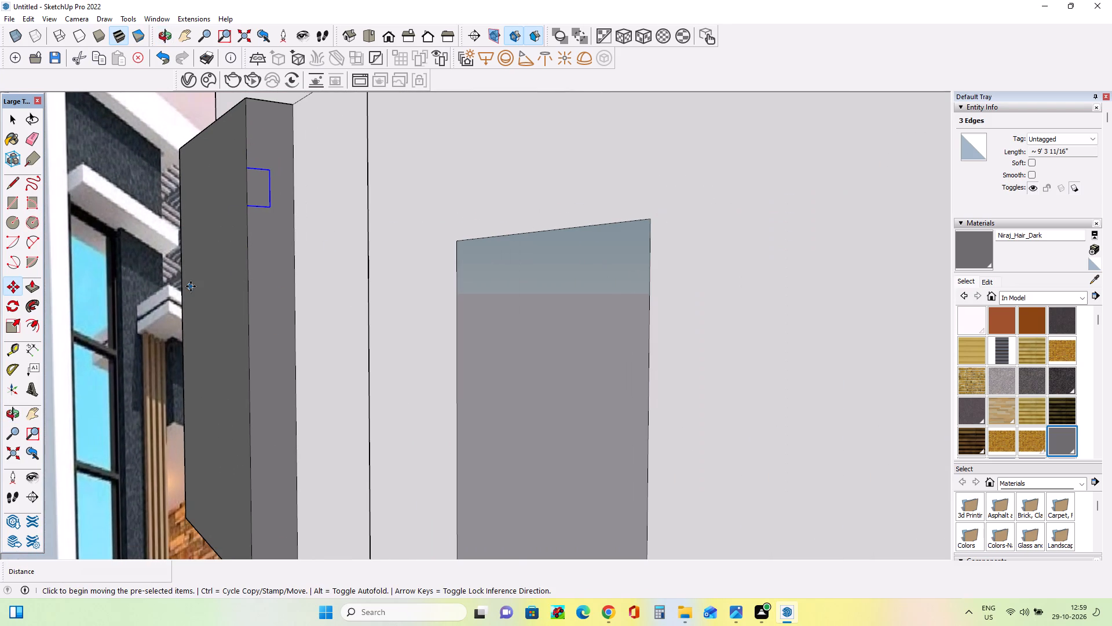
middle_click_drag(191, 287, 180, 283)
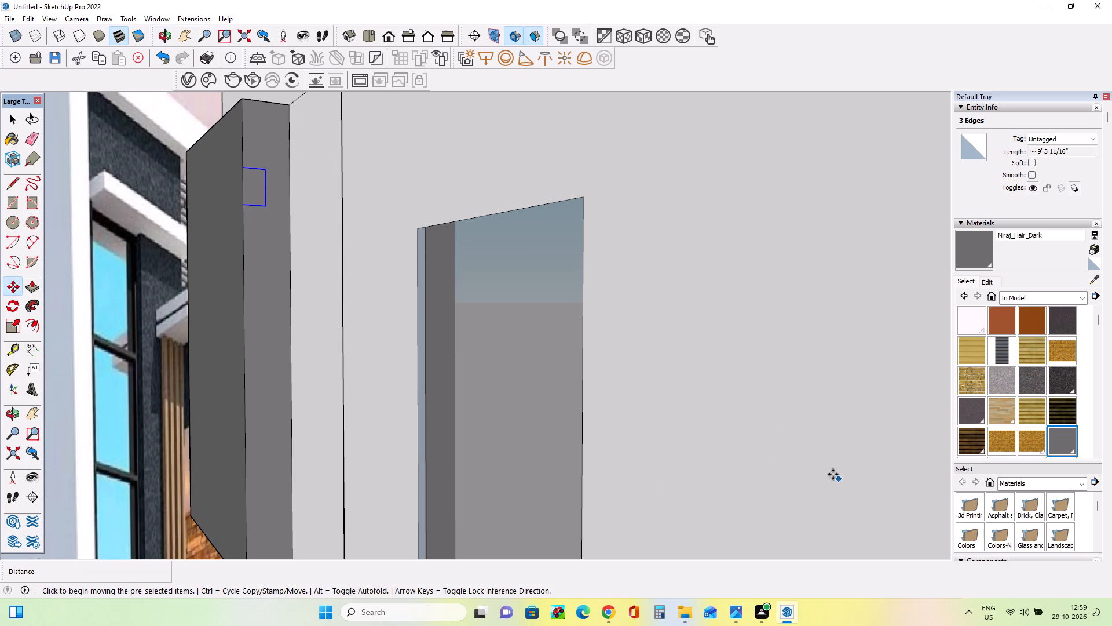
middle_click_drag(806, 456, 785, 453)
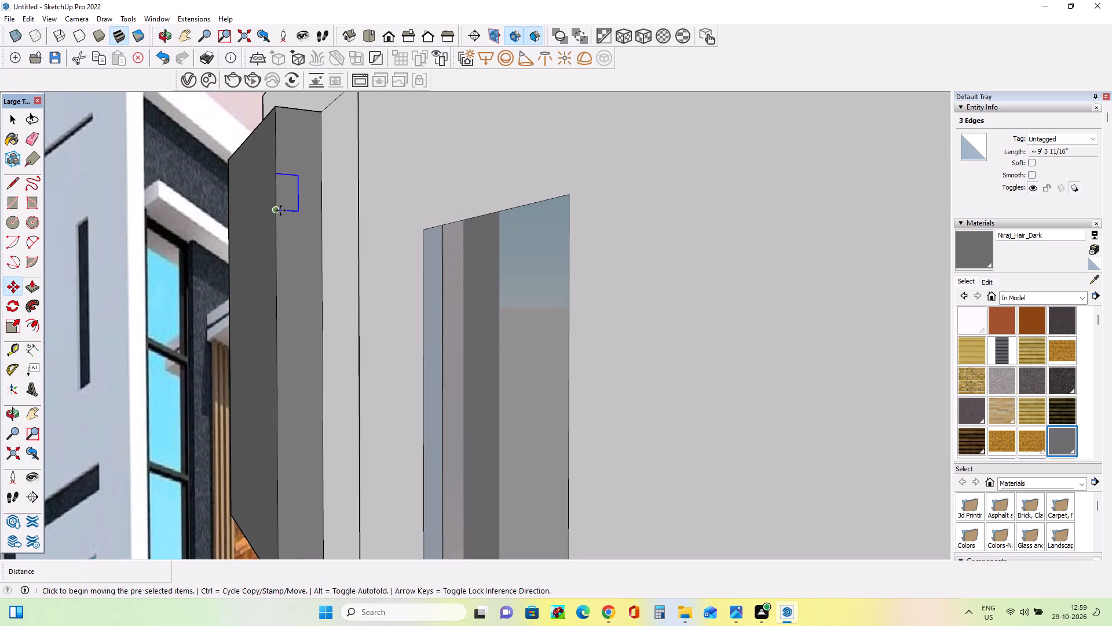
left_click(280, 210)
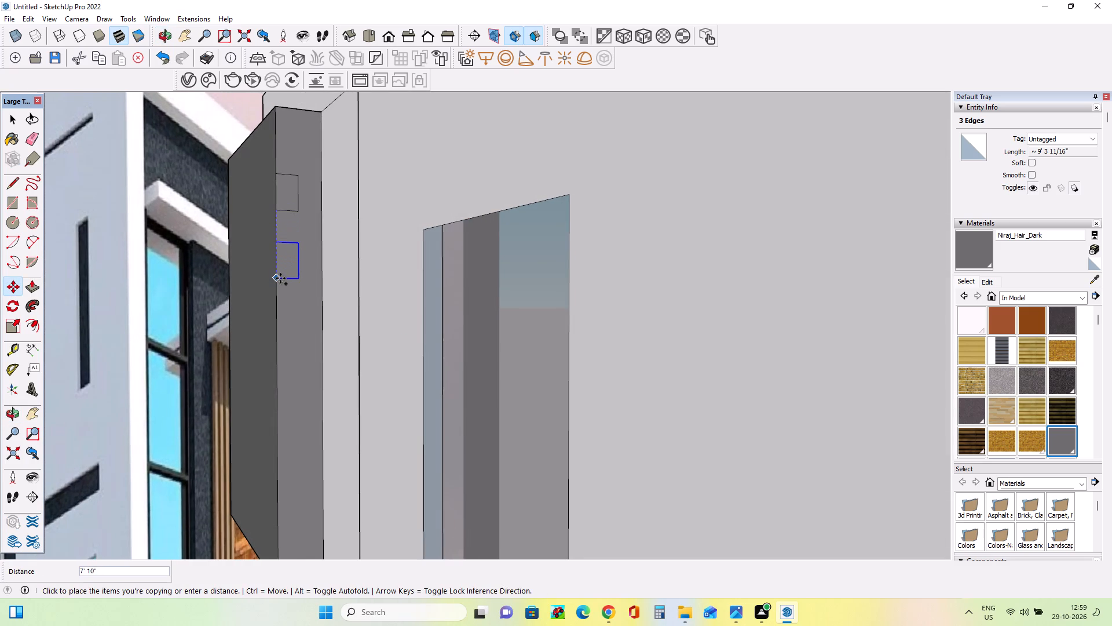
left_click(281, 285)
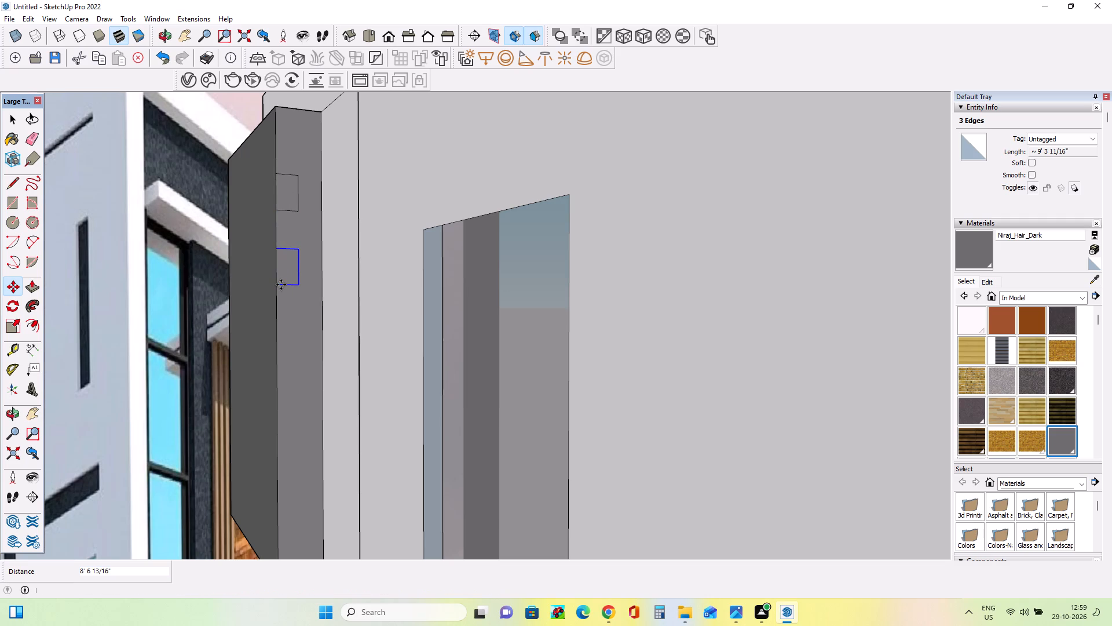
Copy the rectangle's edges twice more down the same side face, at offsets of about 10' and 12' 7".
left_click(281, 285)
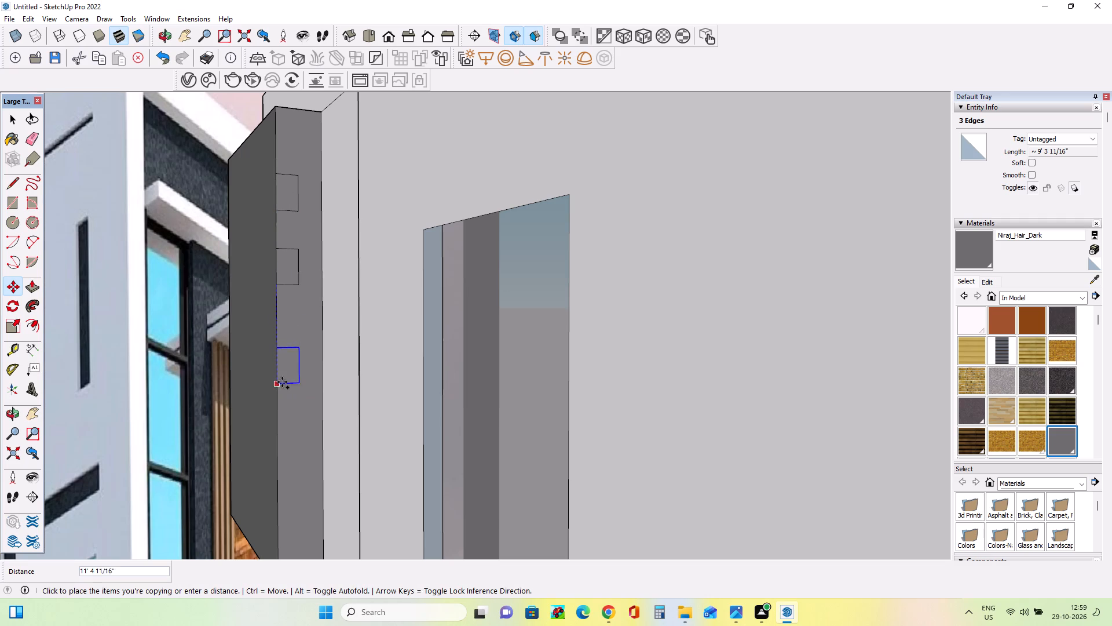
left_click(283, 372)
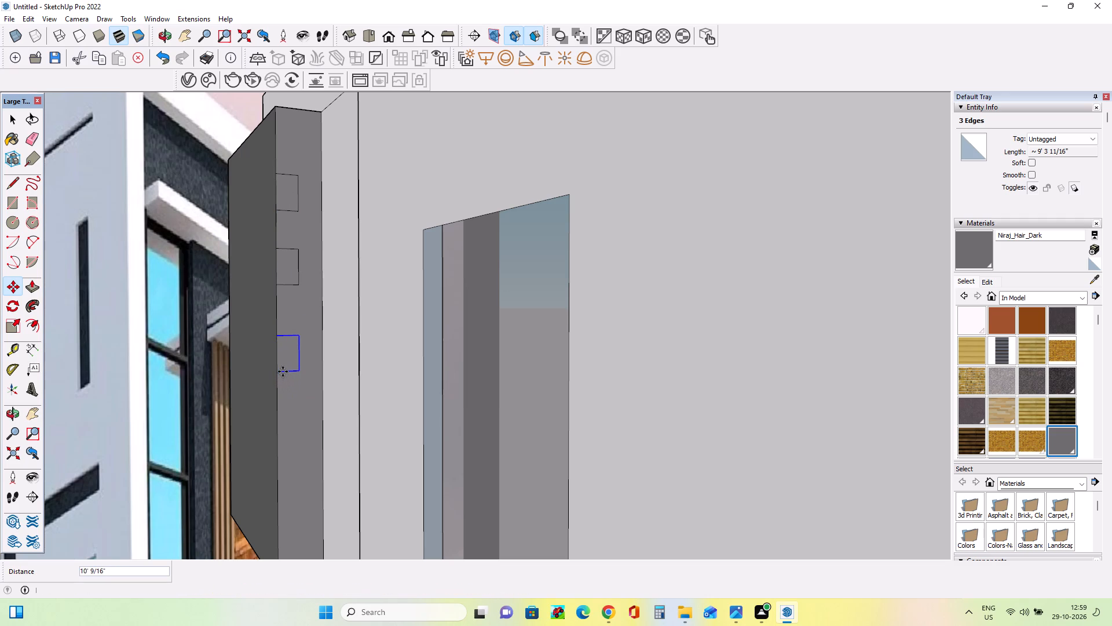
left_click(283, 372, "ctrl")
left_click(278, 474)
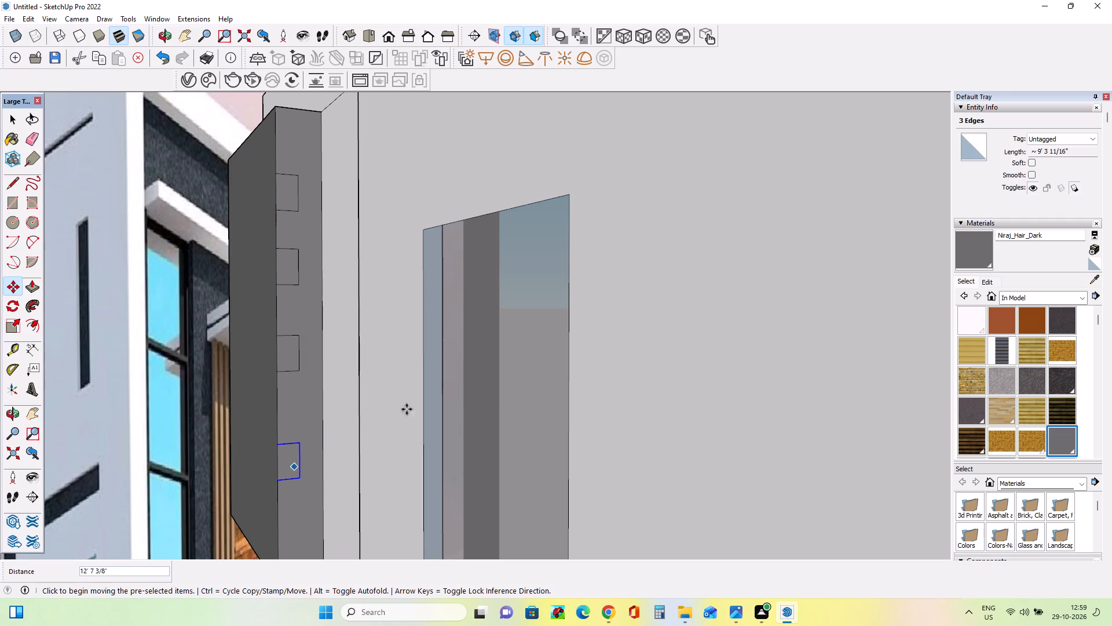
Raise the lowest rectangle slightly along the panel edge and copy it about 8' 9" further down as the fifth rectangle.
scroll(454, 304, "down", 8)
scroll(348, 481, "up", 9)
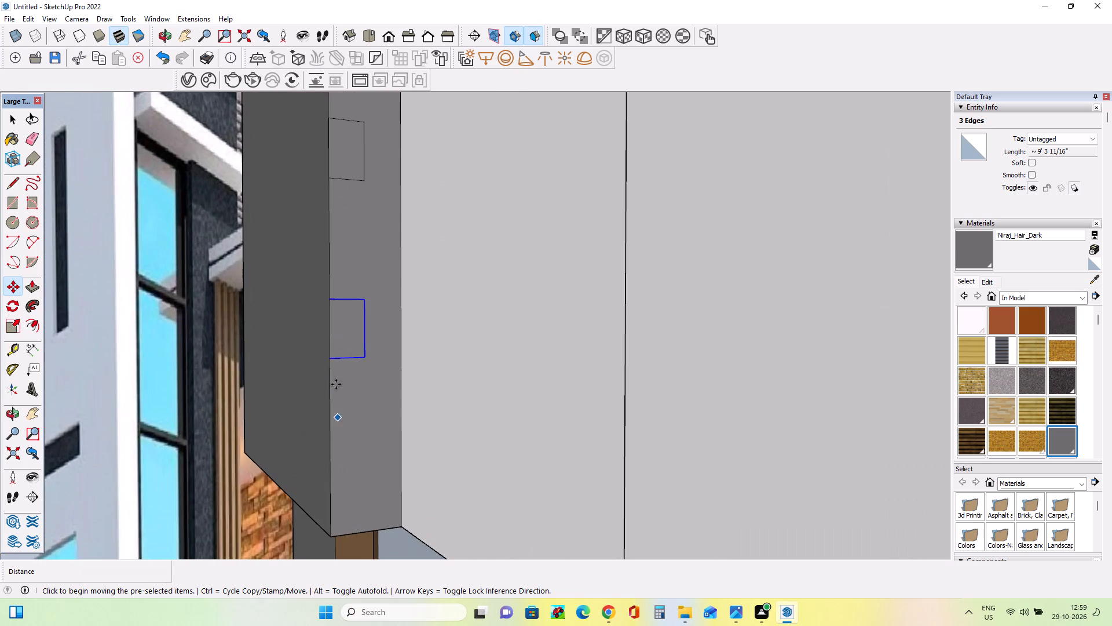
left_click_drag(329, 357, 329, 333)
left_click(331, 332)
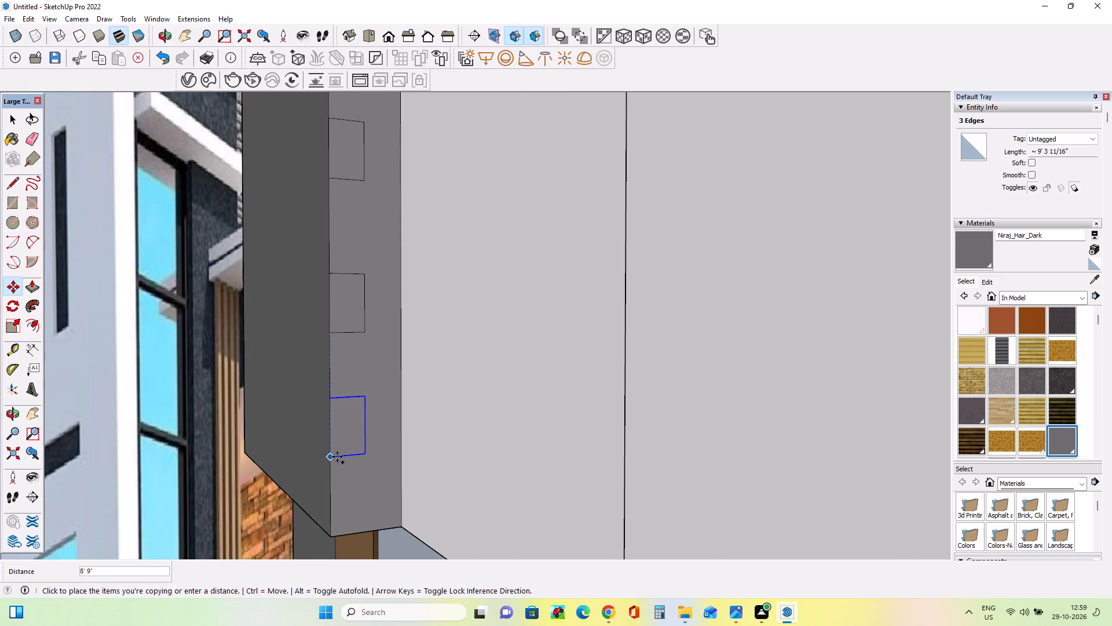
left_click(337, 457)
Push/Pull the upper four small rectangles across to the tall front side wall as horizontal louvres, the fourth about 33' long.
scroll(378, 418, "down", 12)
middle_click_drag(446, 403, 456, 413)
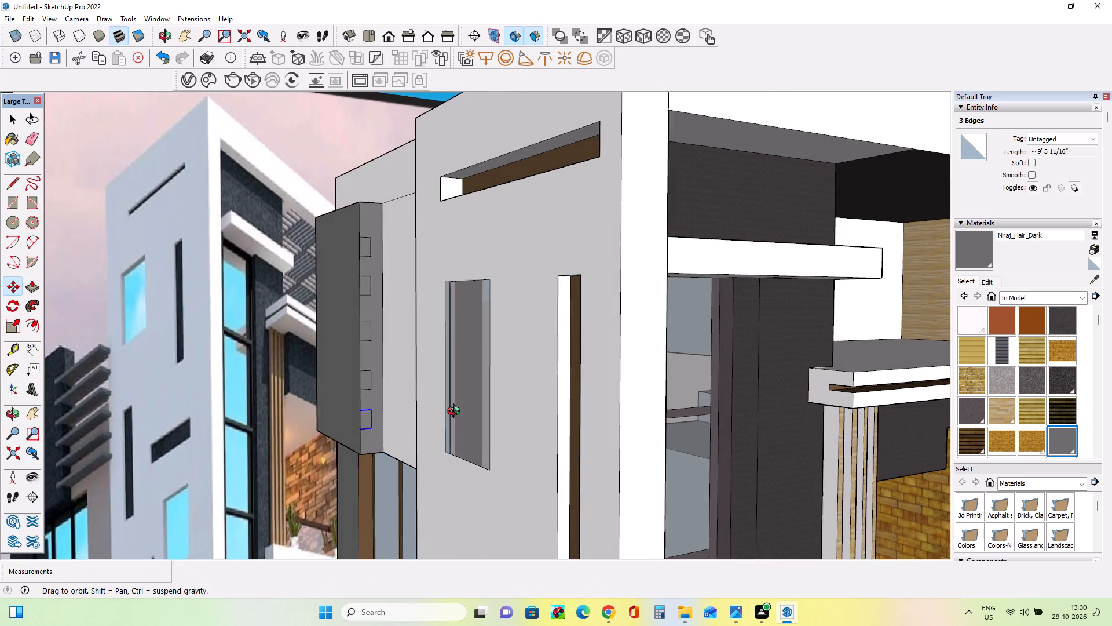
middle_click_drag(456, 413, 457, 413)
left_click(26, 287)
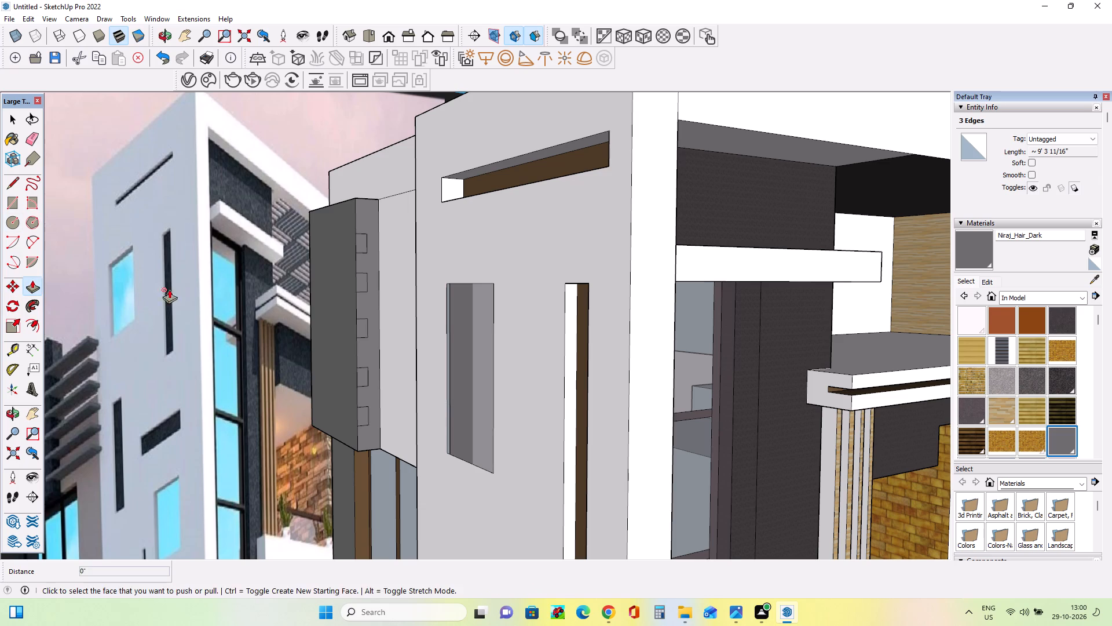
middle_click_drag(302, 301, 310, 330)
scroll(354, 257, "up", 3)
left_click_drag(360, 225, 455, 261)
left_click_drag(359, 272, 451, 289)
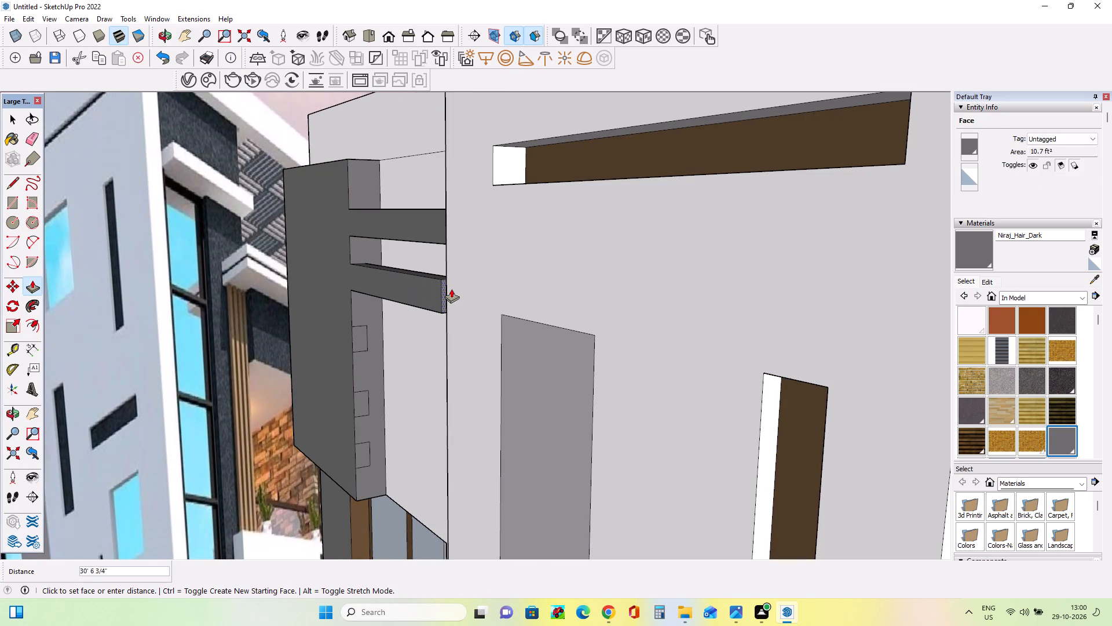
left_click_drag(451, 289, 463, 294)
left_click_drag(361, 344, 412, 359)
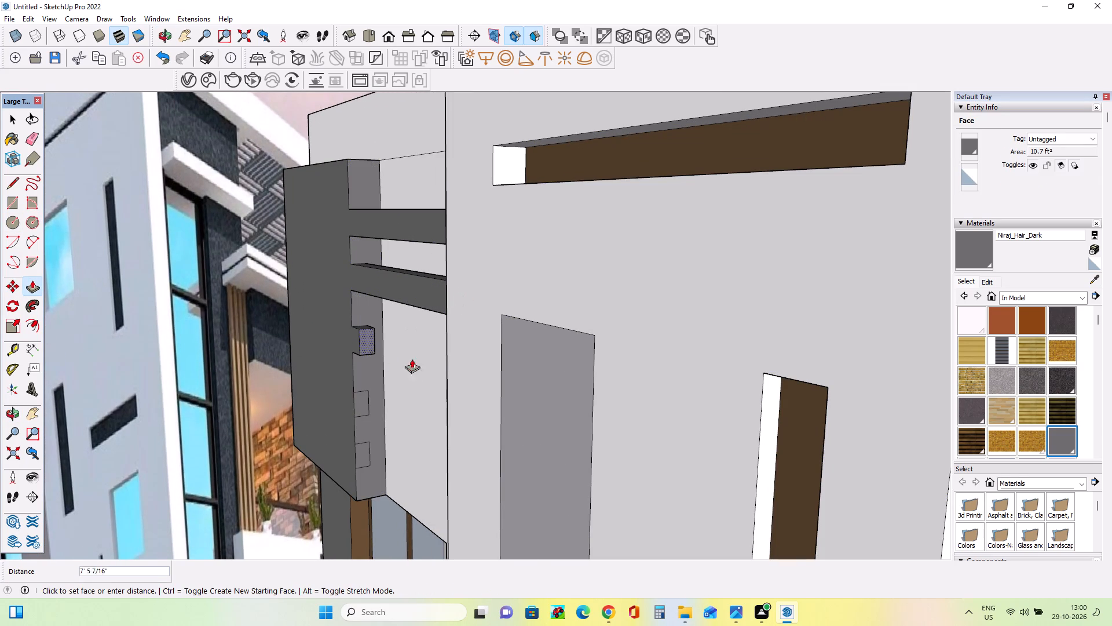
left_click_drag(412, 359, 461, 381)
left_click_drag(365, 413, 365, 413)
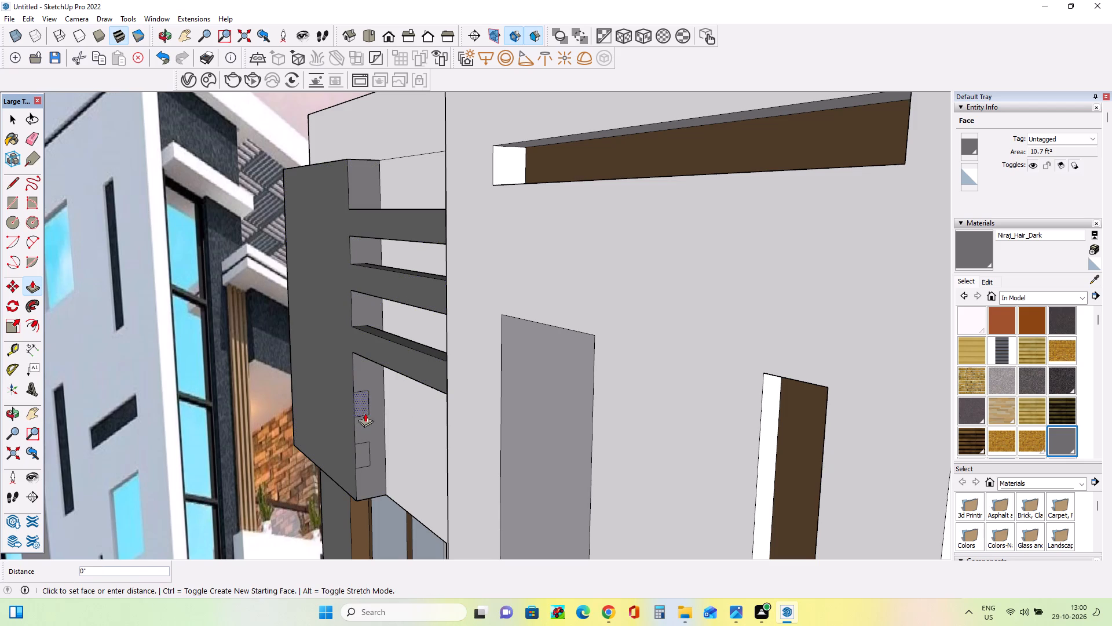
left_click_drag(365, 413, 474, 456)
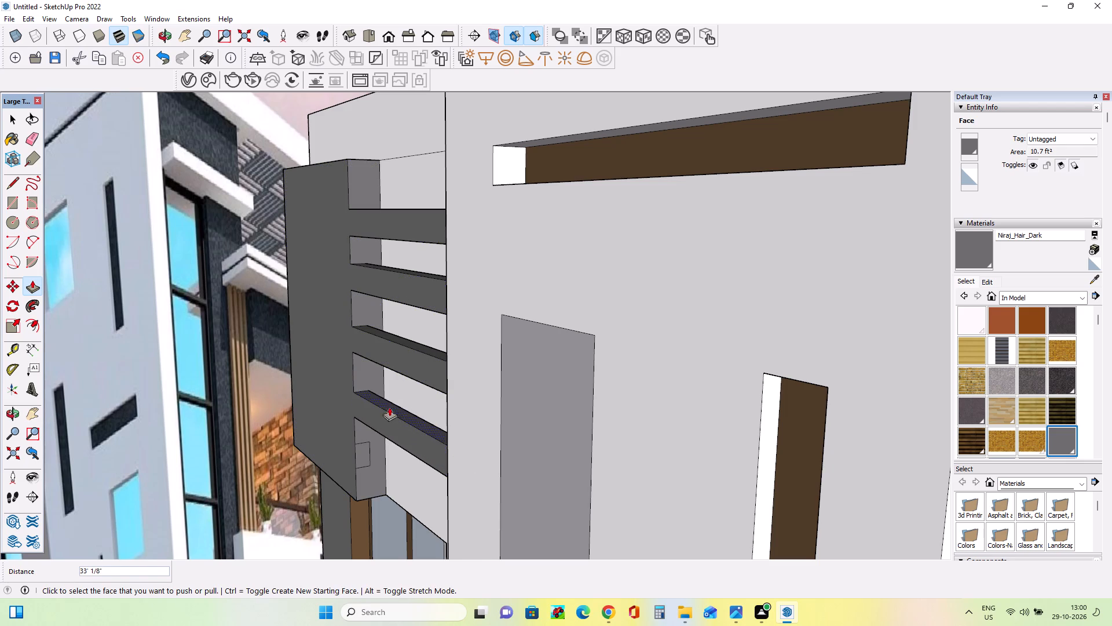
Push/Pull the lowest small rectangle across to the tall side wall to form the fifth horizontal louvre.
scroll(371, 369, "down", 8)
middle_click_drag(398, 367, 513, 286)
scroll(349, 396, "up", 4)
middle_click_drag(415, 434, 329, 434)
left_click_drag(354, 440, 434, 457)
scroll(405, 411, "down", 16)
middle_click_drag(430, 399, 538, 417)
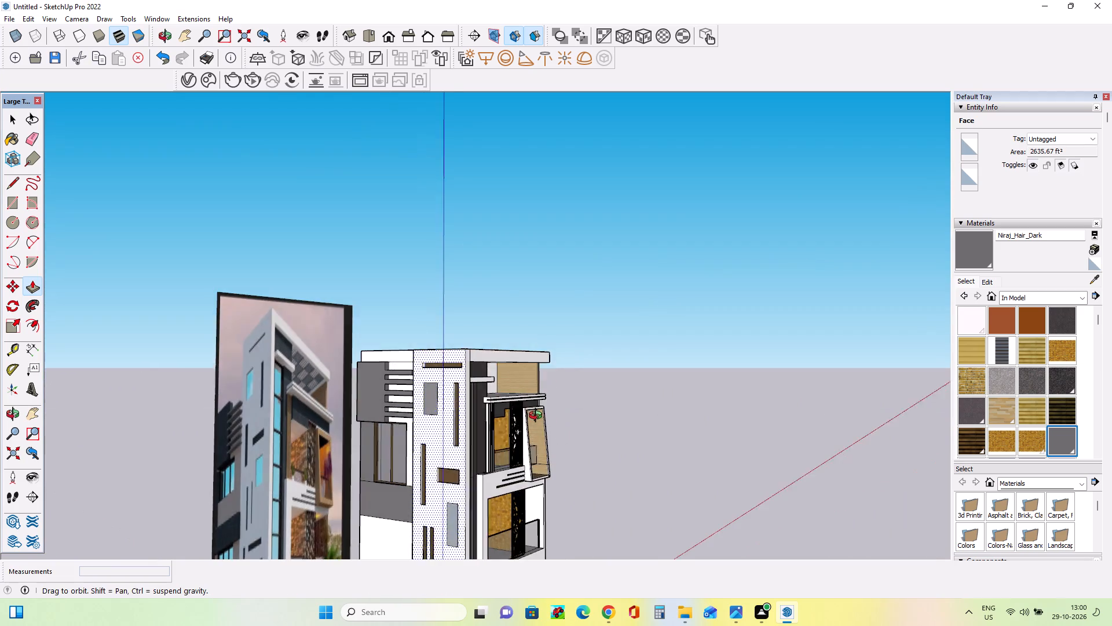
Compare the building's side elevation, including the finished louvres and lower wall, with the reference image.
middle_click_drag(538, 417, 569, 391)
scroll(381, 383, "down", 4)
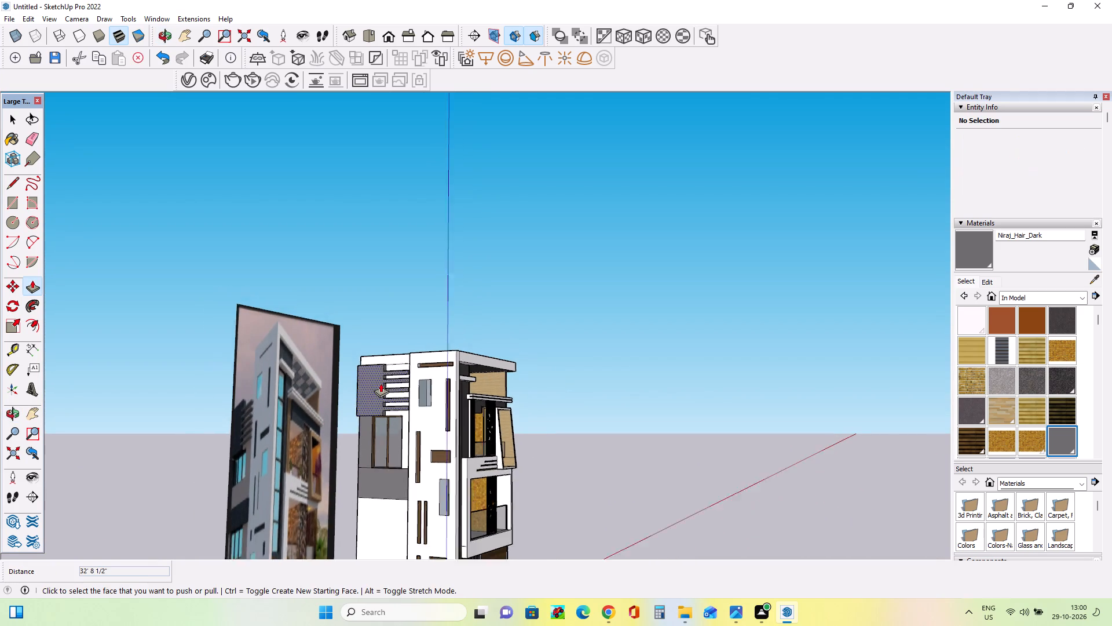
scroll(361, 523, "up", 1)
scroll(354, 414, "down", 9)
scroll(363, 493, "up", 7)
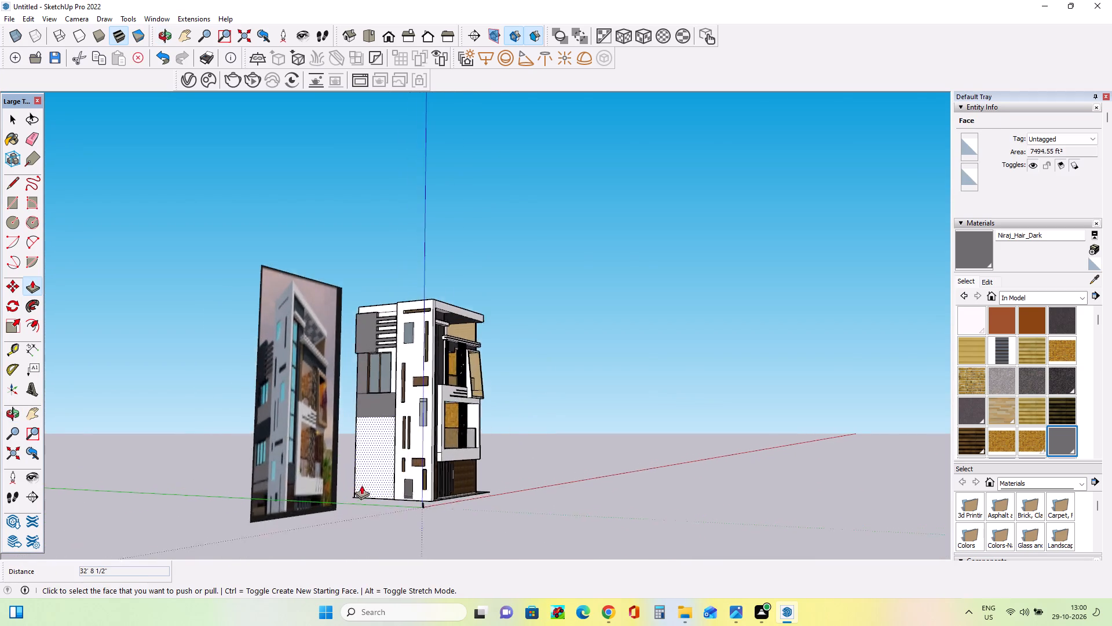
scroll(361, 485, "up", 9)
middle_click(375, 448)
scroll(375, 453, "down", 3)
middle_click_drag(474, 427, 469, 436)
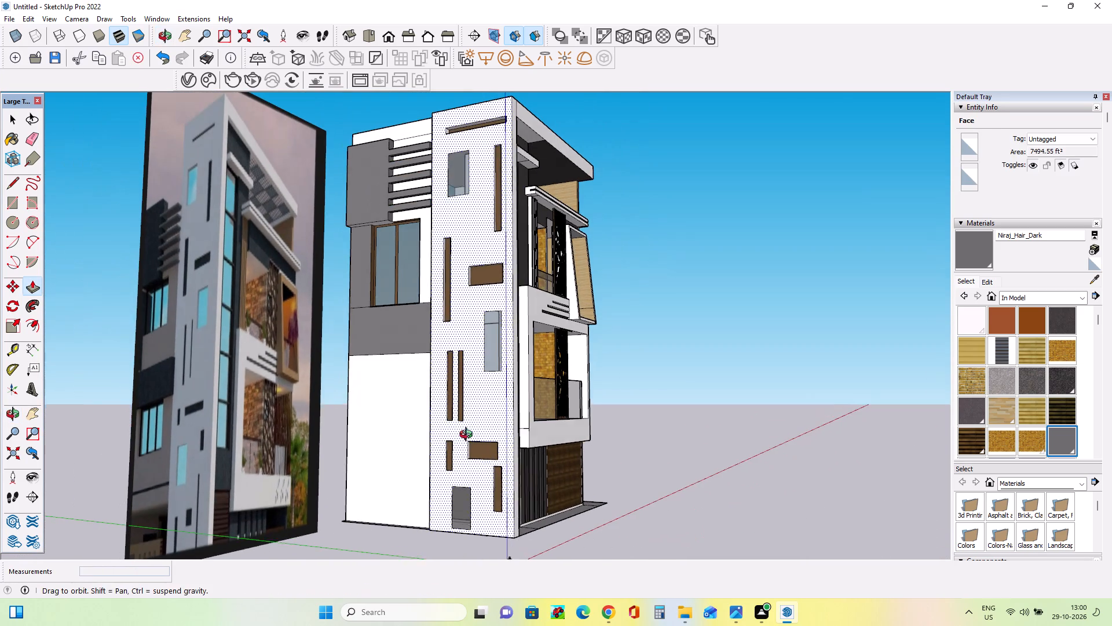
middle_click_drag(469, 436, 468, 437)
Push/Pull the dark band below the side wall's large window outward by about 3' 2".
middle_click_drag(374, 421, 400, 396)
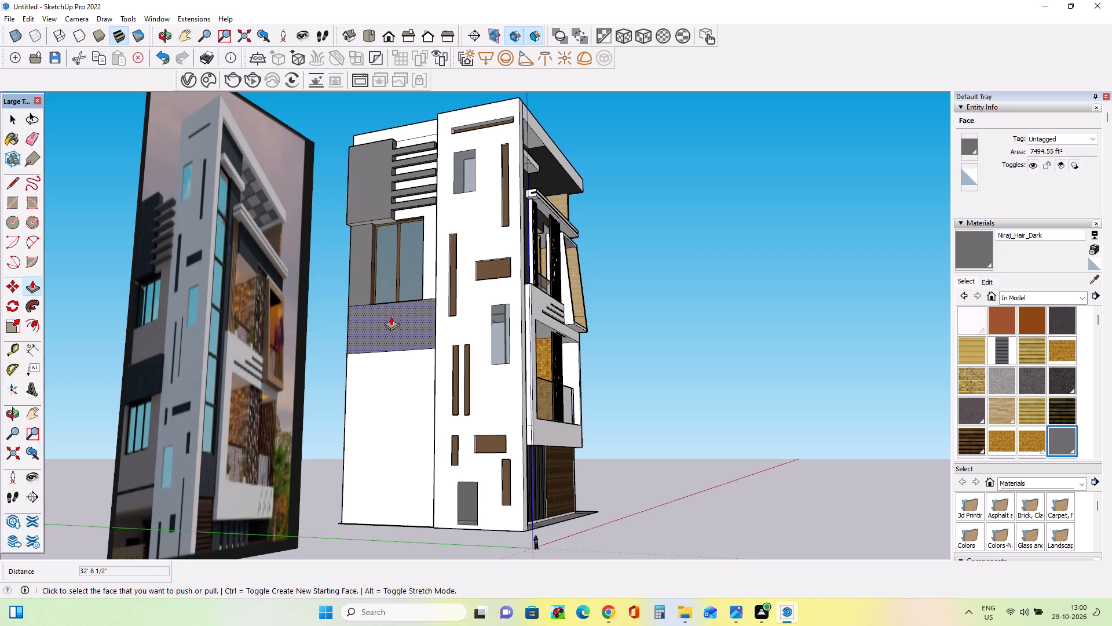
middle_click_drag(390, 341, 393, 336)
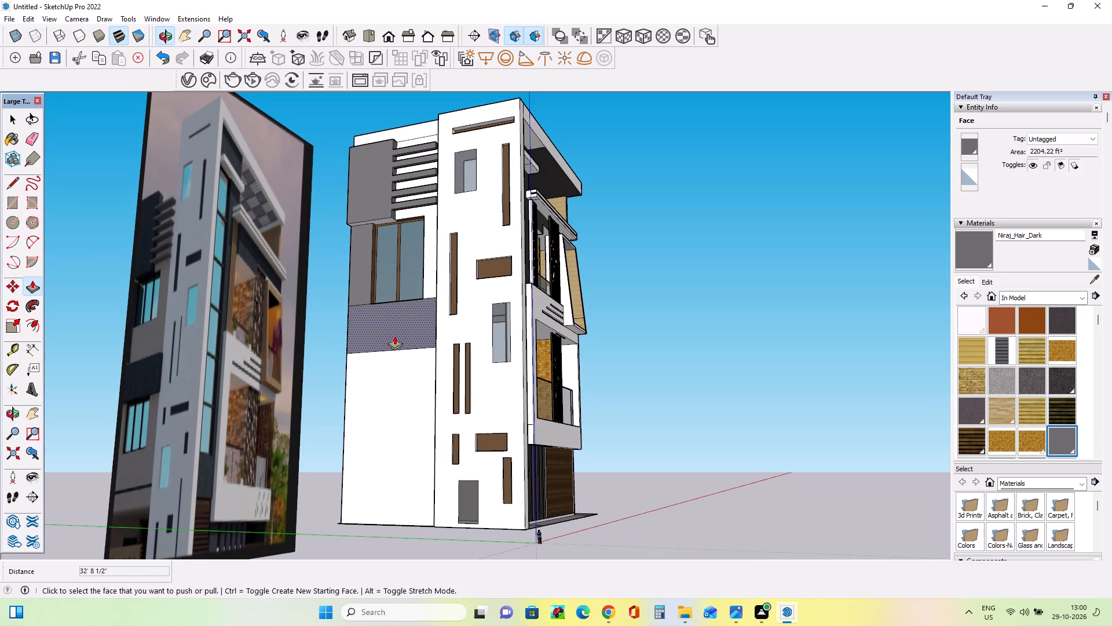
middle_click_drag(400, 346, 422, 380)
middle_click_drag(395, 399, 460, 355)
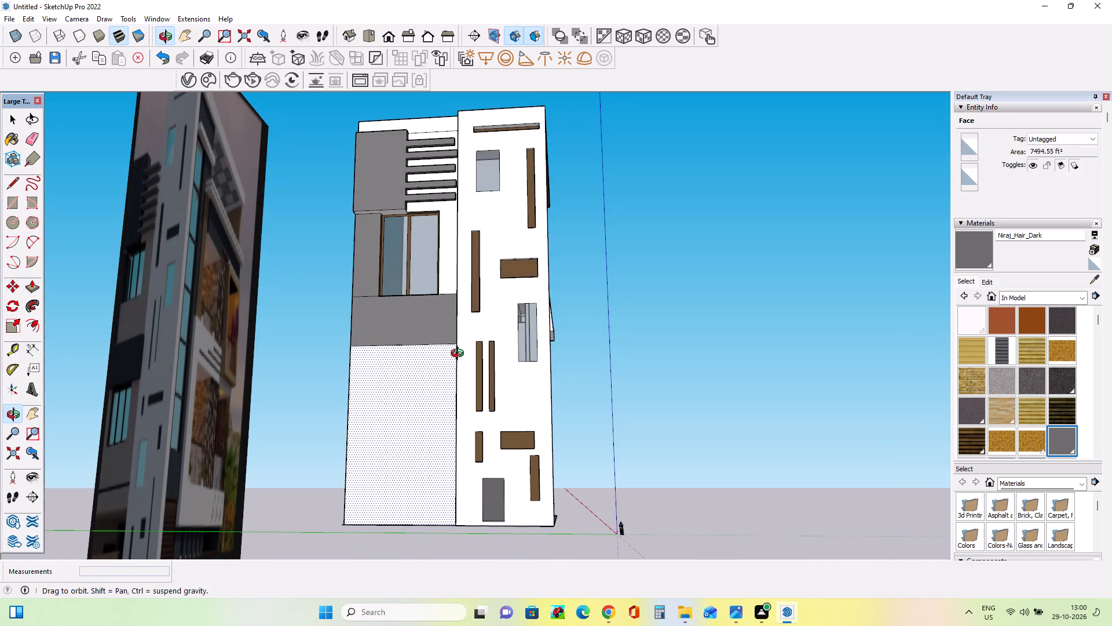
middle_click_drag(460, 355, 459, 361)
middle_click_drag(459, 344, 357, 371)
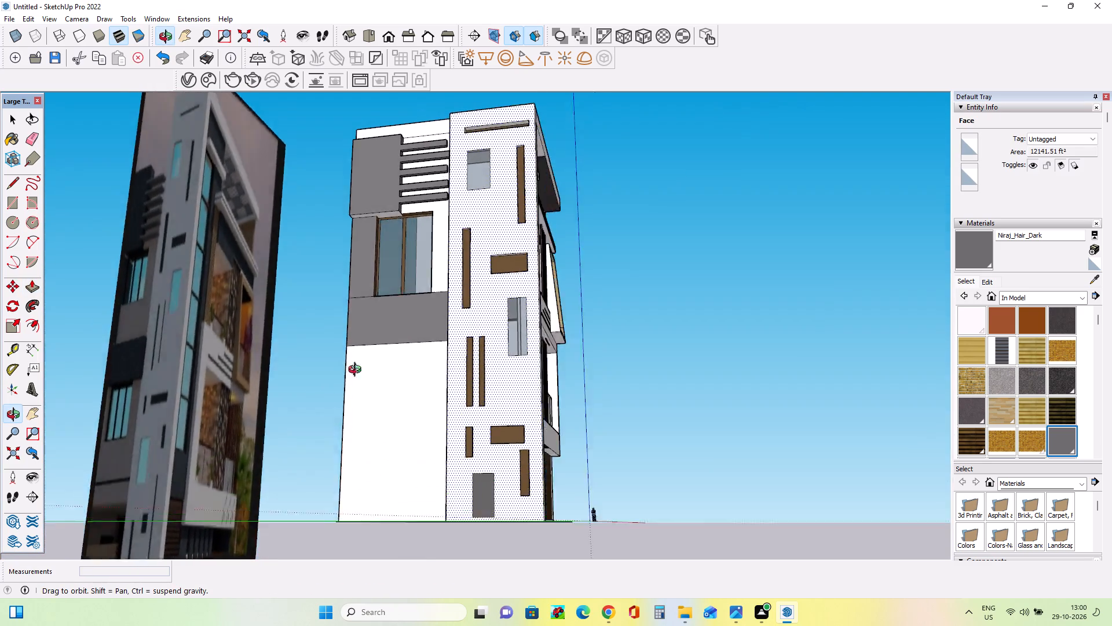
middle_click_drag(357, 371, 349, 375)
middle_click_drag(471, 352, 386, 471)
left_click(392, 345)
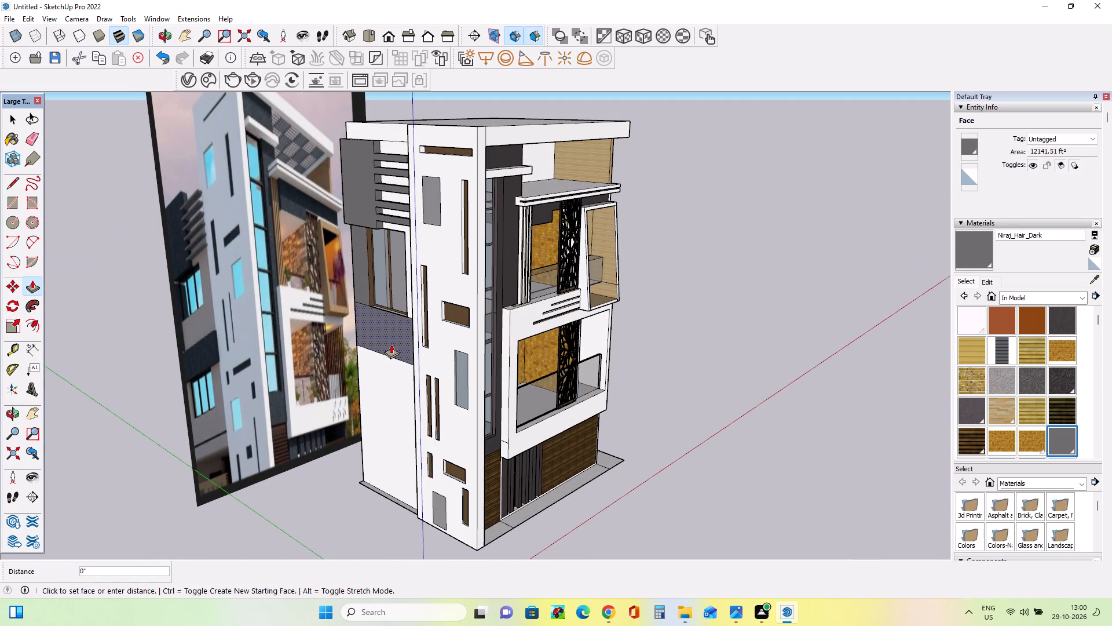
middle_click_drag(413, 383, 430, 373)
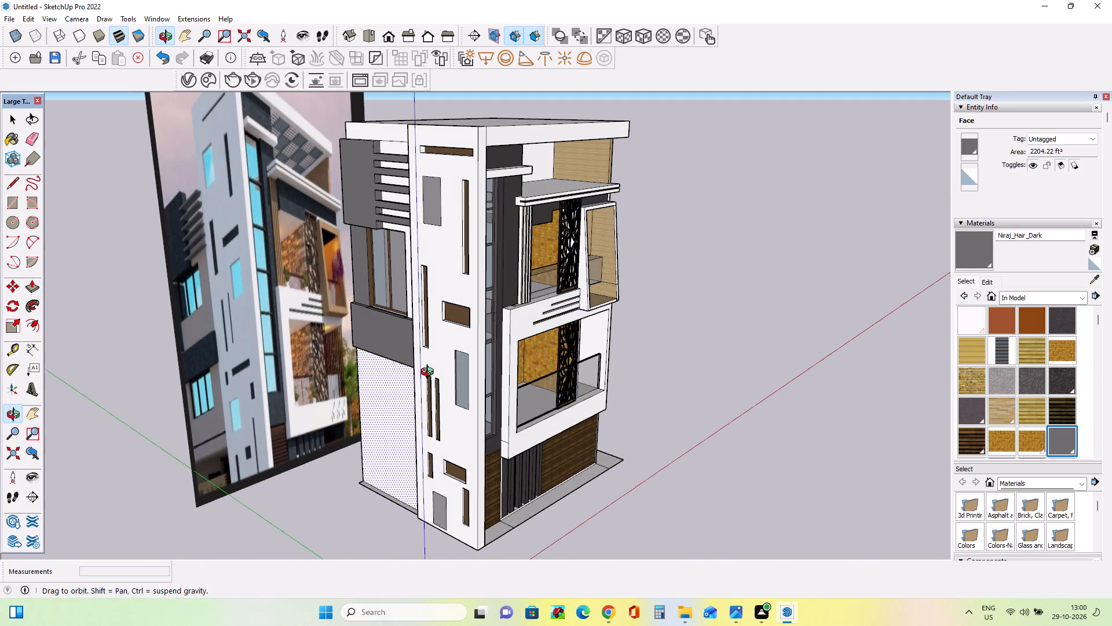
middle_click_drag(430, 373, 523, 363)
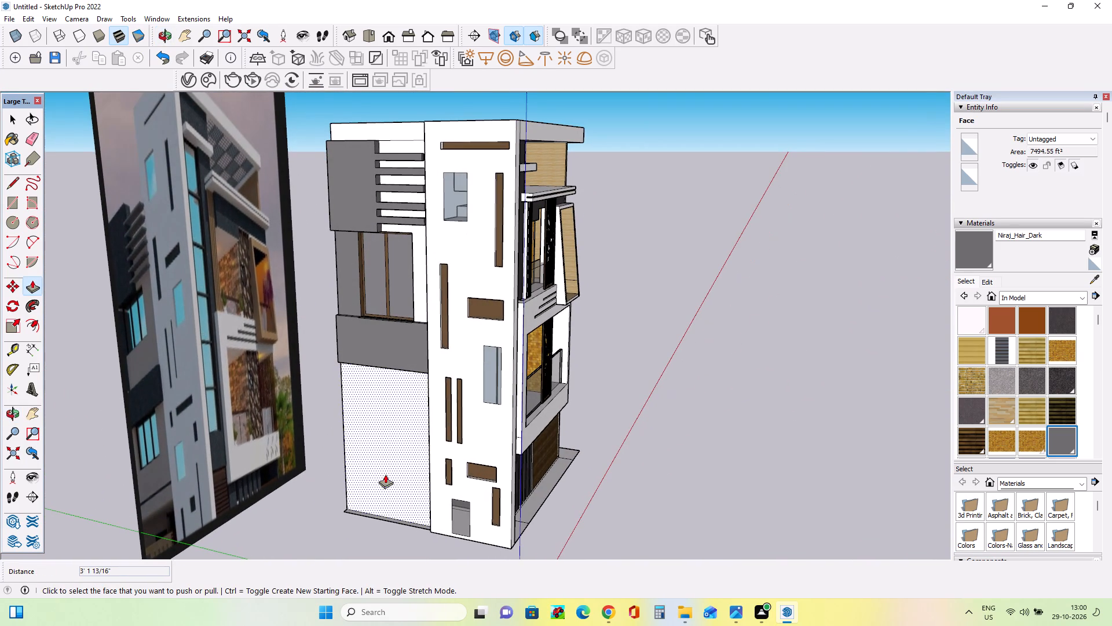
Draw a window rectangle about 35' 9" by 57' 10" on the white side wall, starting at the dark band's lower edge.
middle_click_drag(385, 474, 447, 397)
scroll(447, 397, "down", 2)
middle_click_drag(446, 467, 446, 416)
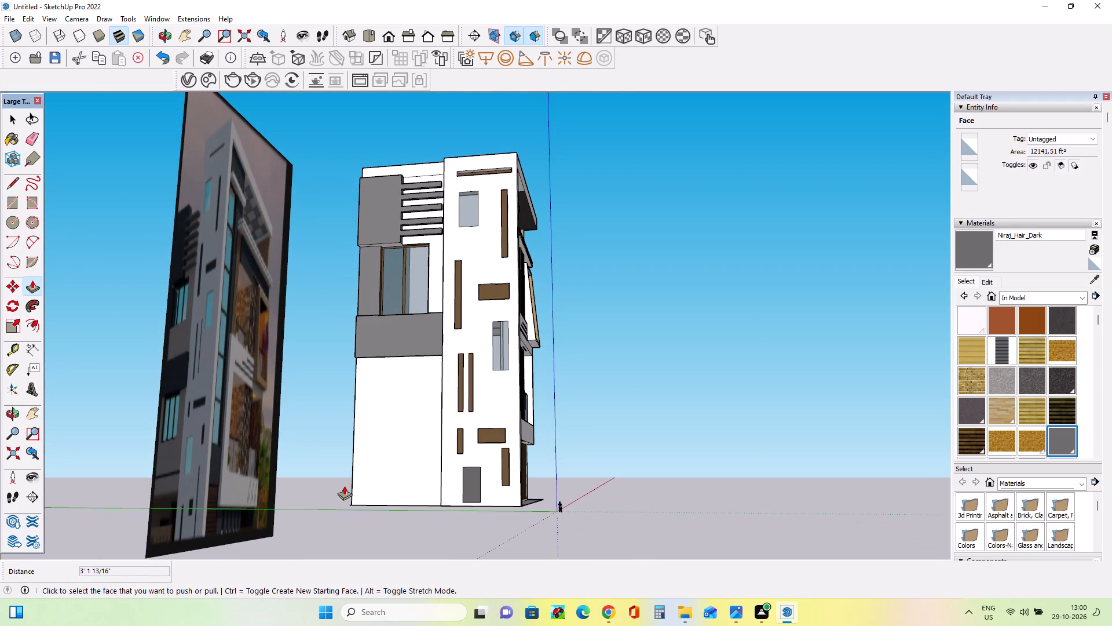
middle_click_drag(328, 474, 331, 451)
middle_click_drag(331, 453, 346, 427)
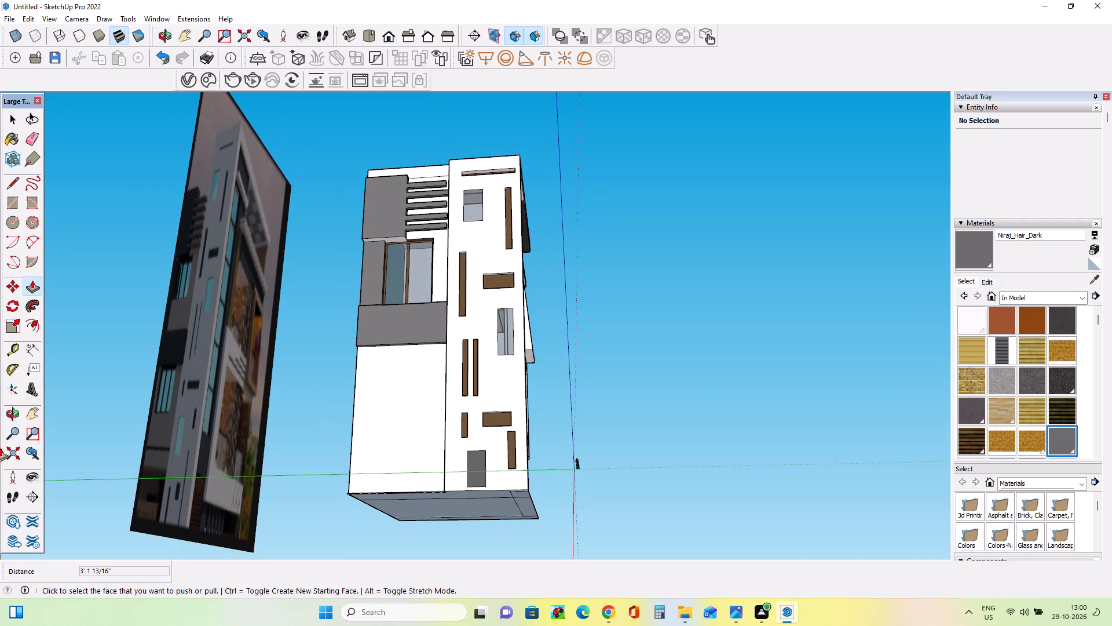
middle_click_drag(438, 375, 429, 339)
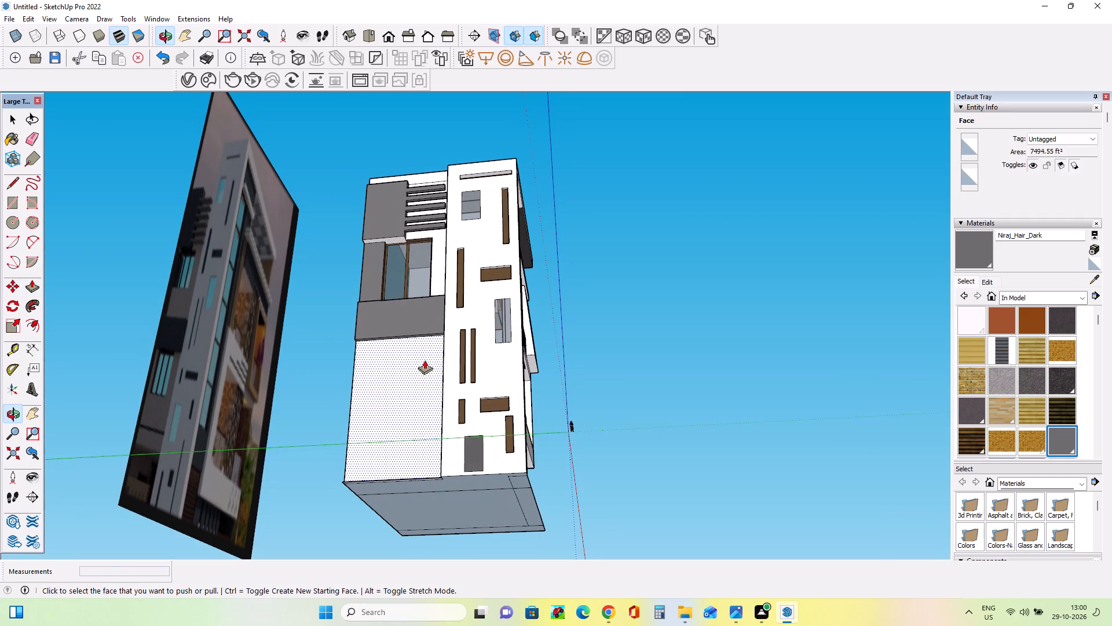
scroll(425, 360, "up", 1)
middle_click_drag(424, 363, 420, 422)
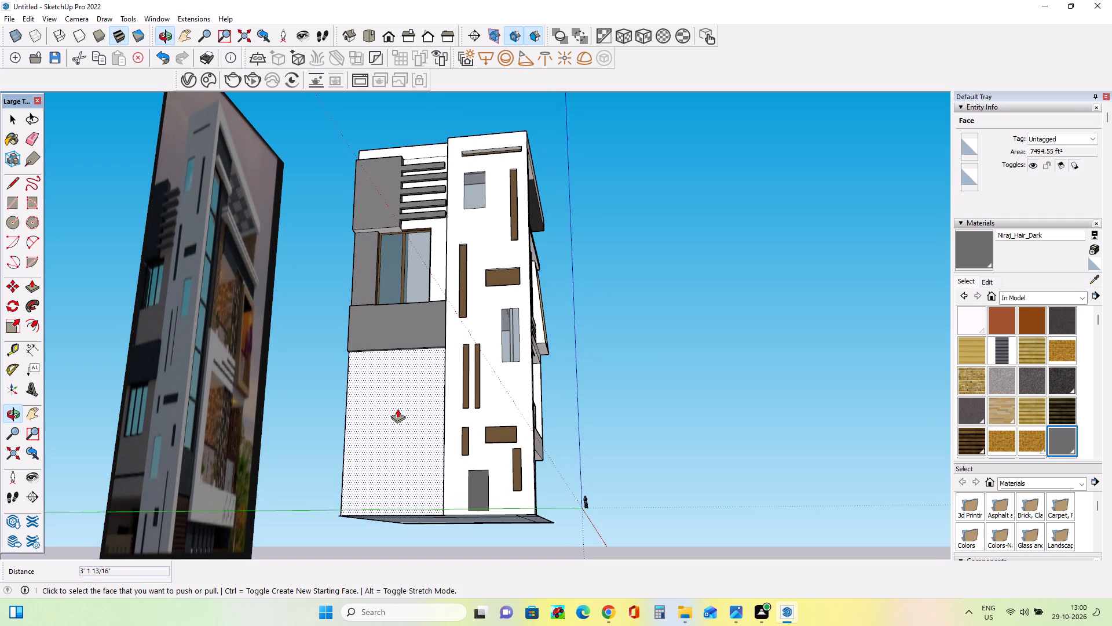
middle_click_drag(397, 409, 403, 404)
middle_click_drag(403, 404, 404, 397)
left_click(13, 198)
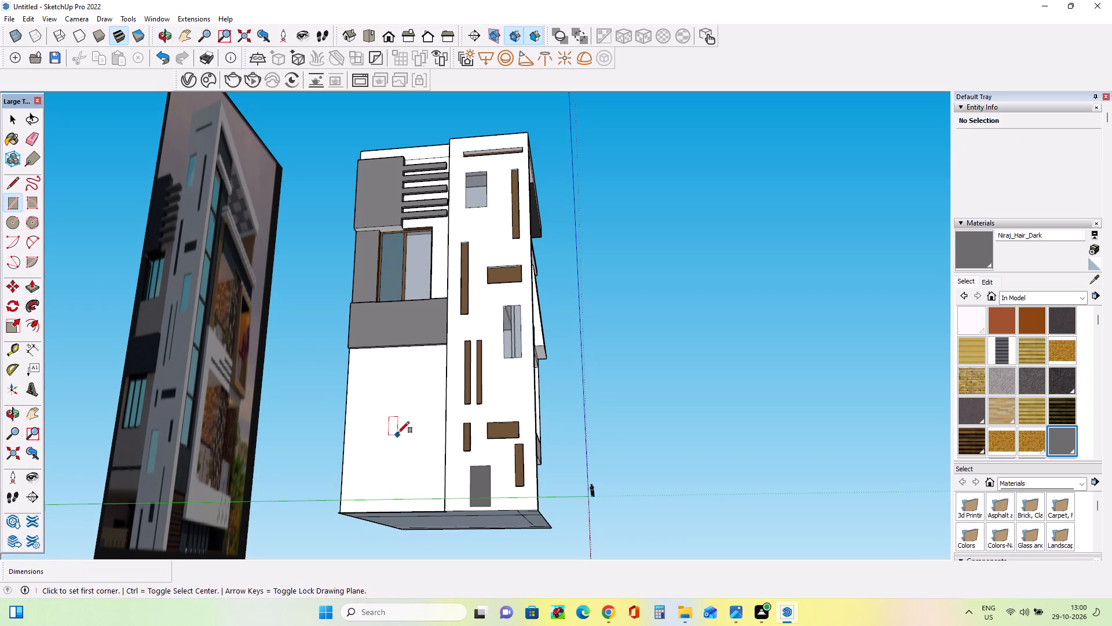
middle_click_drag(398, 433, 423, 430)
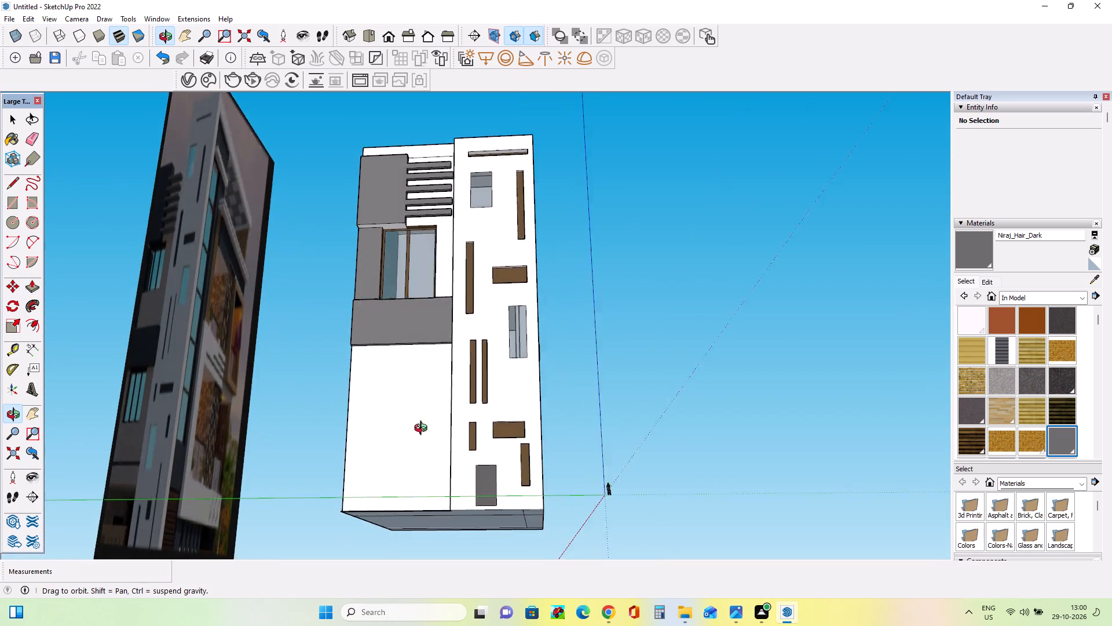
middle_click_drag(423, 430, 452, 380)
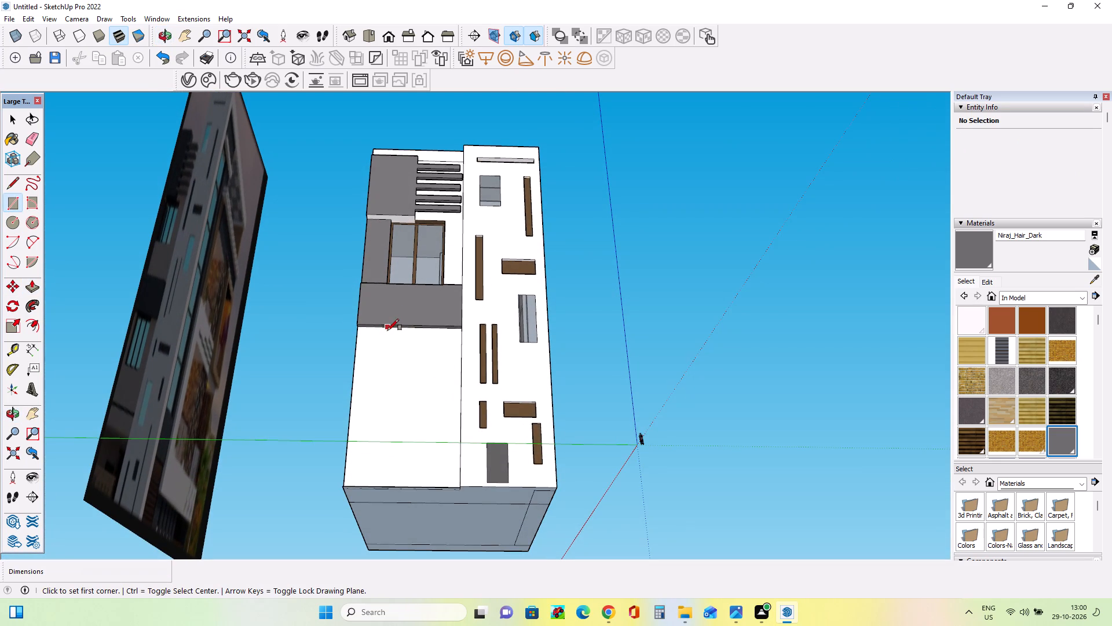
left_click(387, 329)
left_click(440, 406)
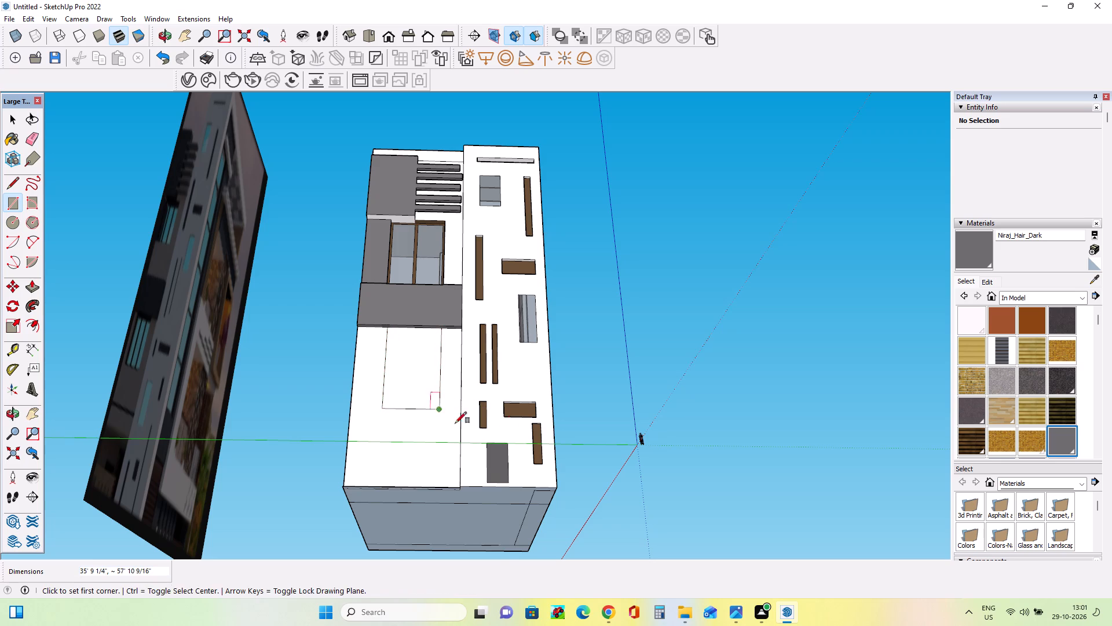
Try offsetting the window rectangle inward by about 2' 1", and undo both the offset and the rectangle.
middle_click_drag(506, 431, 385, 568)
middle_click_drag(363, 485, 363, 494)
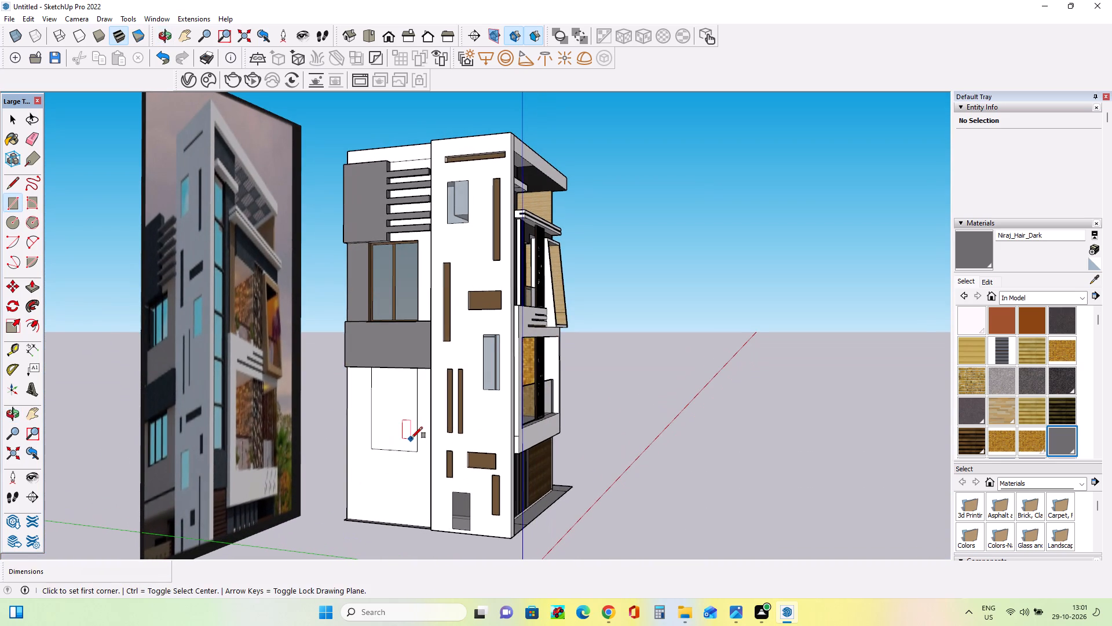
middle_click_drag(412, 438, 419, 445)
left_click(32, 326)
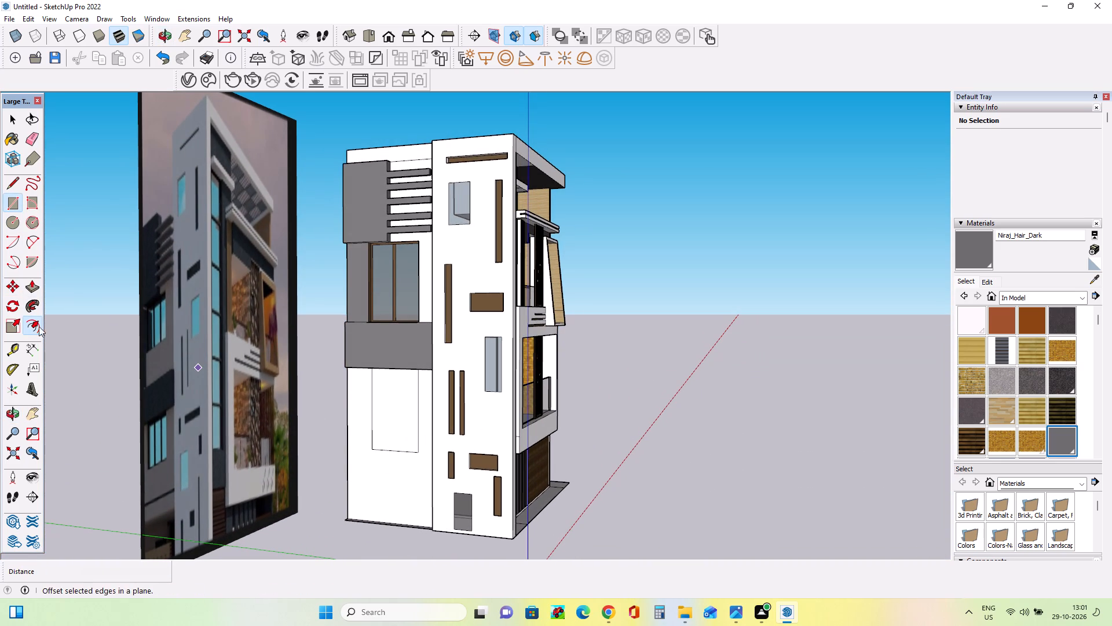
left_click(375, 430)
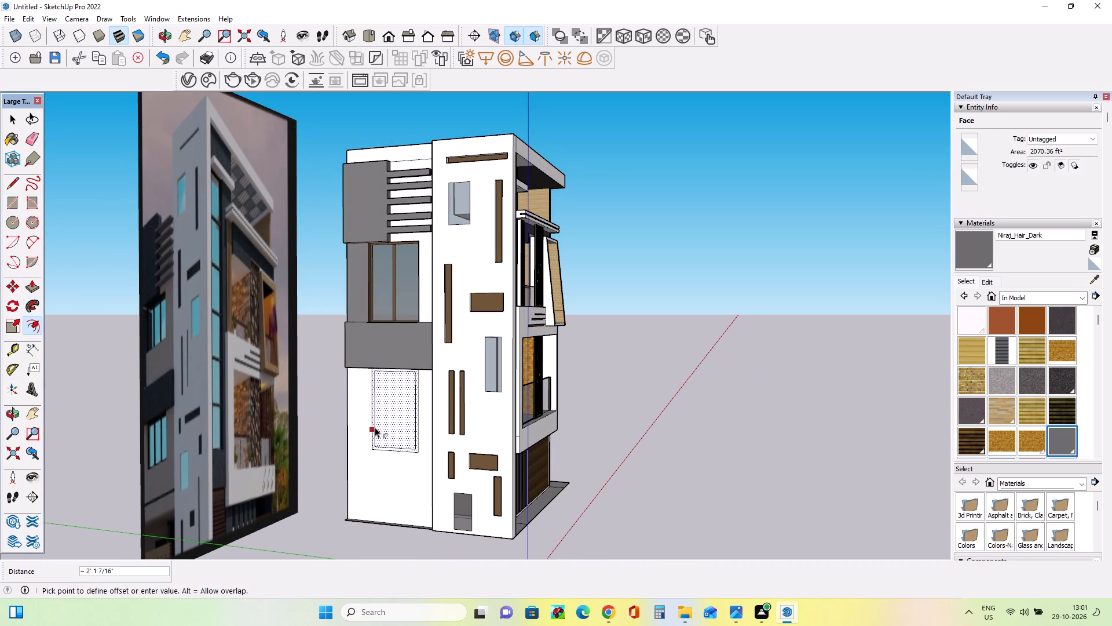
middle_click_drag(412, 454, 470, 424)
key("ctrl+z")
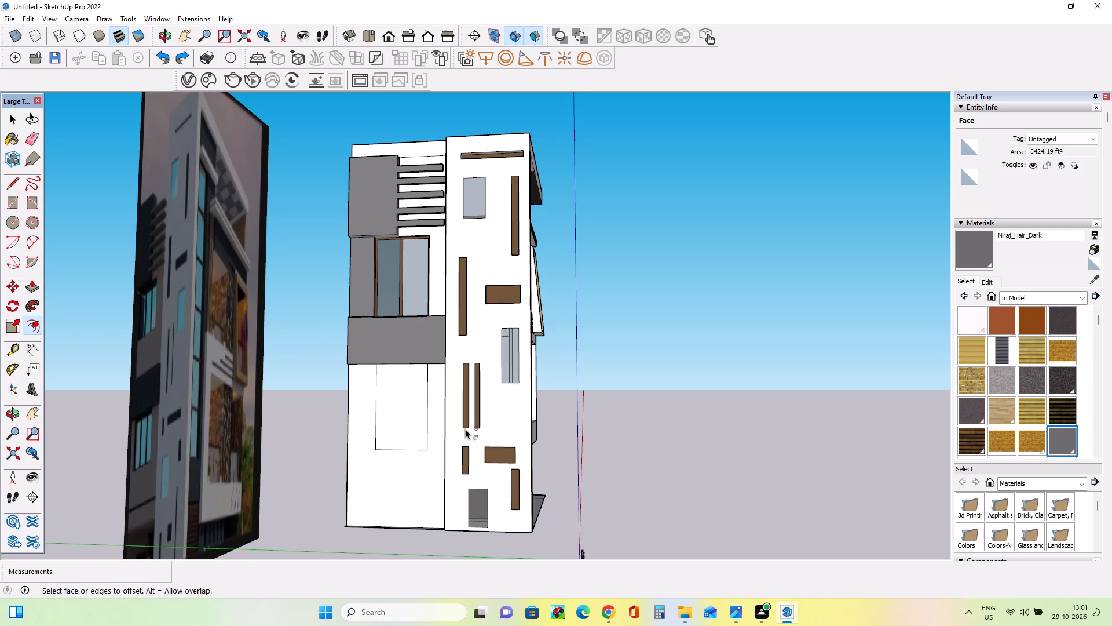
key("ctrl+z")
Draw a wider window rectangle, about 44' 4" by 53' 6", on the white side wall directly below the dark band.
middle_click_drag(370, 415, 371, 410)
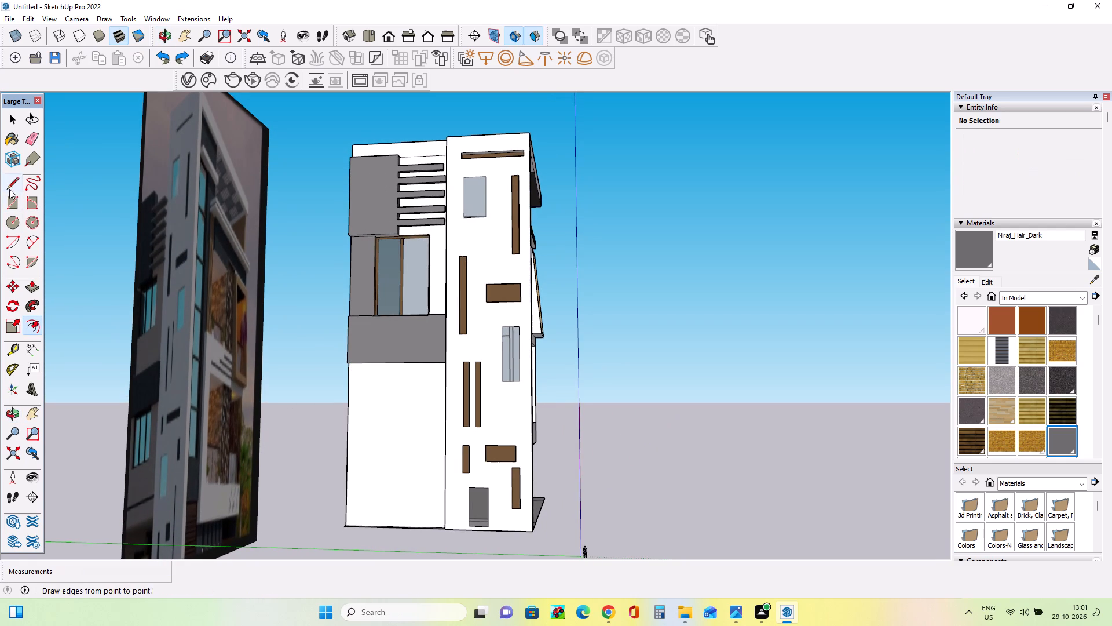
left_click(9, 198)
middle_click_drag(336, 410, 397, 315)
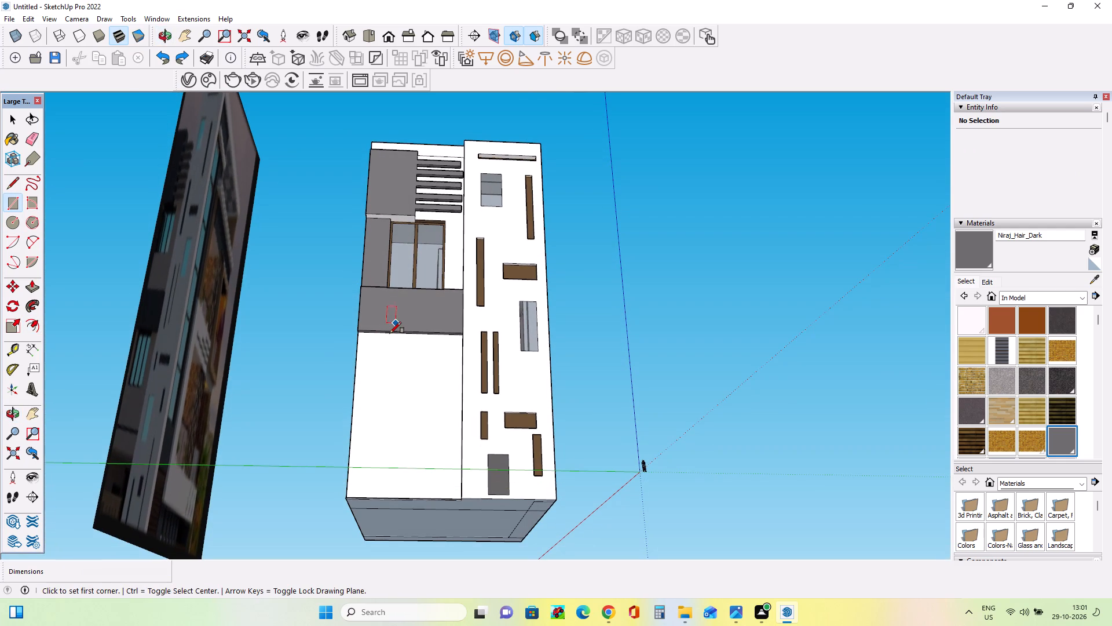
left_click(381, 336)
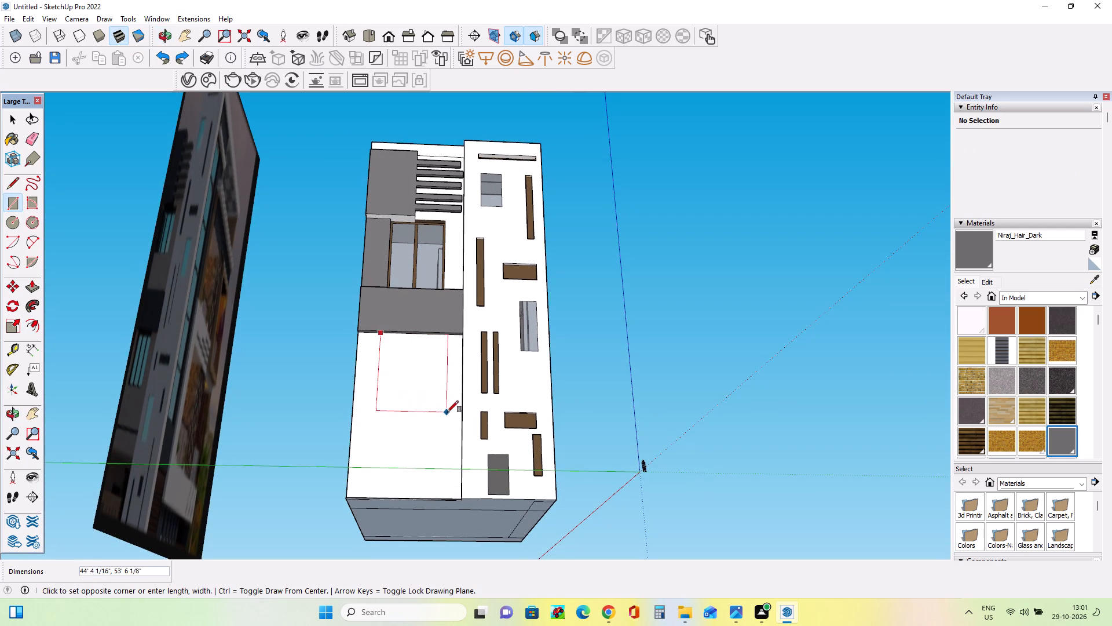
left_click(448, 412)
Offset the new window rectangle slightly inward to outline a narrow frame.
middle_click_drag(418, 442, 343, 528)
middle_click_drag(400, 436, 383, 446)
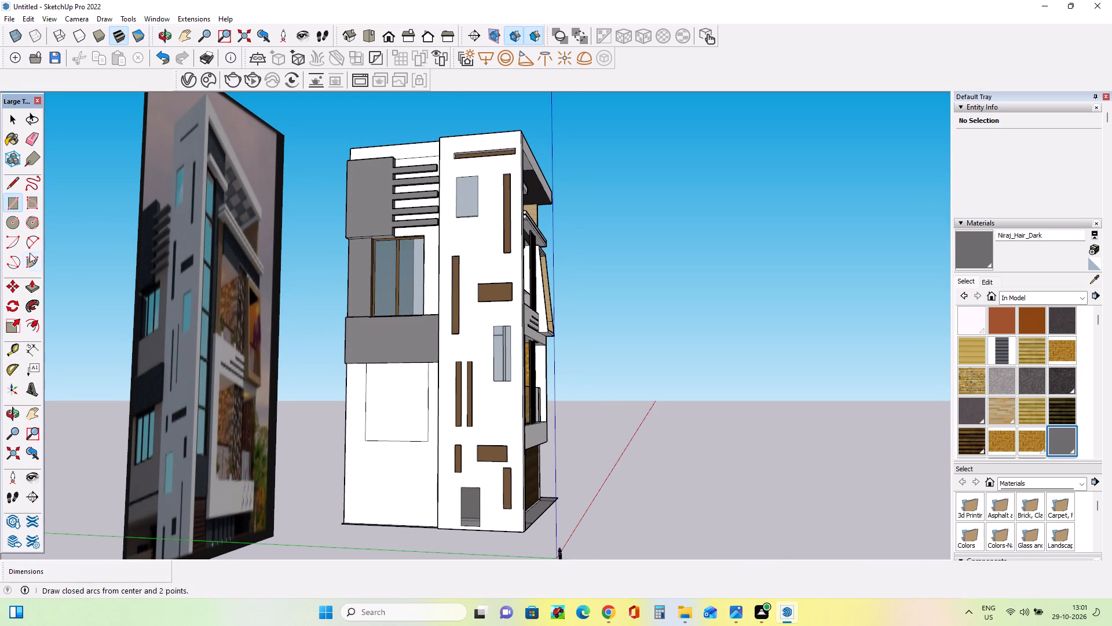
left_click(30, 320)
left_click_drag(382, 396, 388, 395)
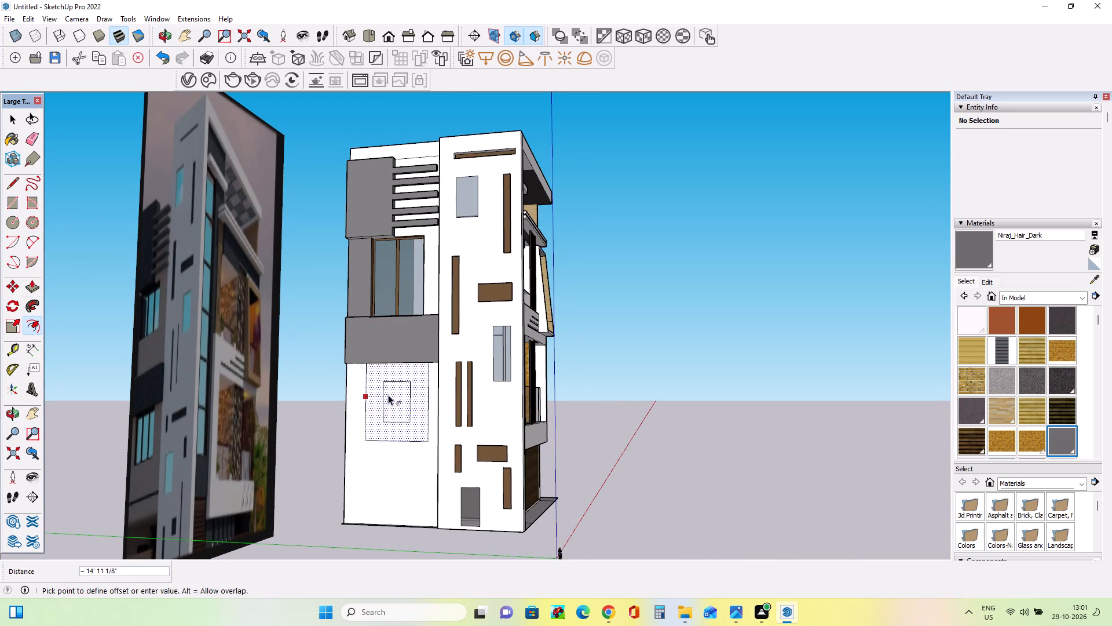
left_click_drag(388, 395, 370, 396)
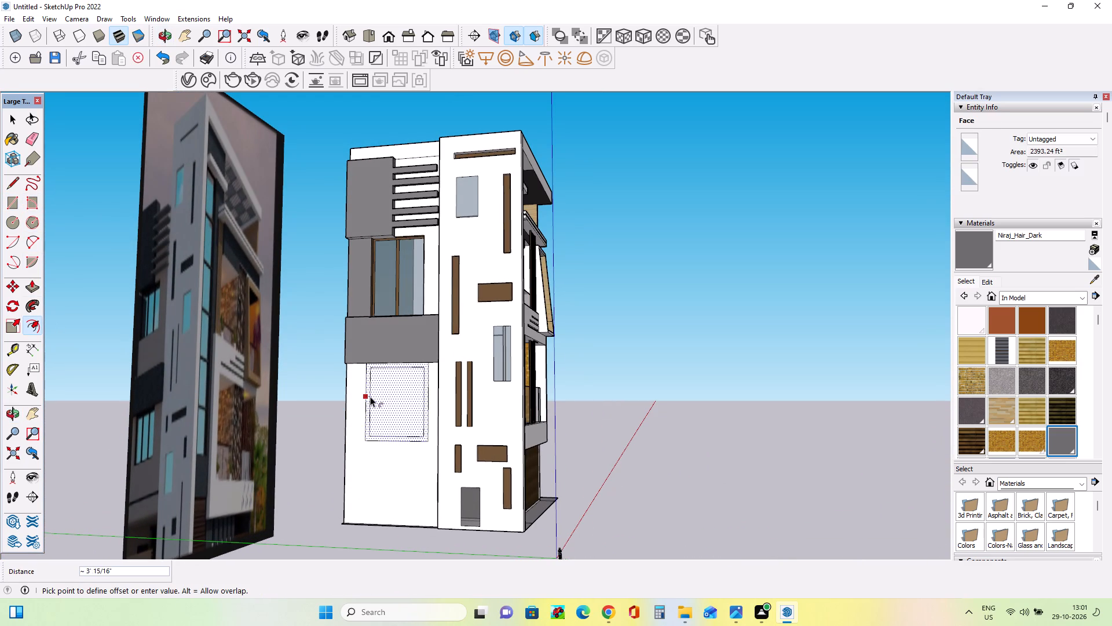
left_click_drag(370, 396, 368, 396)
Draw a vertical mullion rectangle about 1' 10" wide and 49' 6" high between the inner frame's bottom and top edges, near its middle.
scroll(420, 394, "up", 1)
middle_click(420, 394)
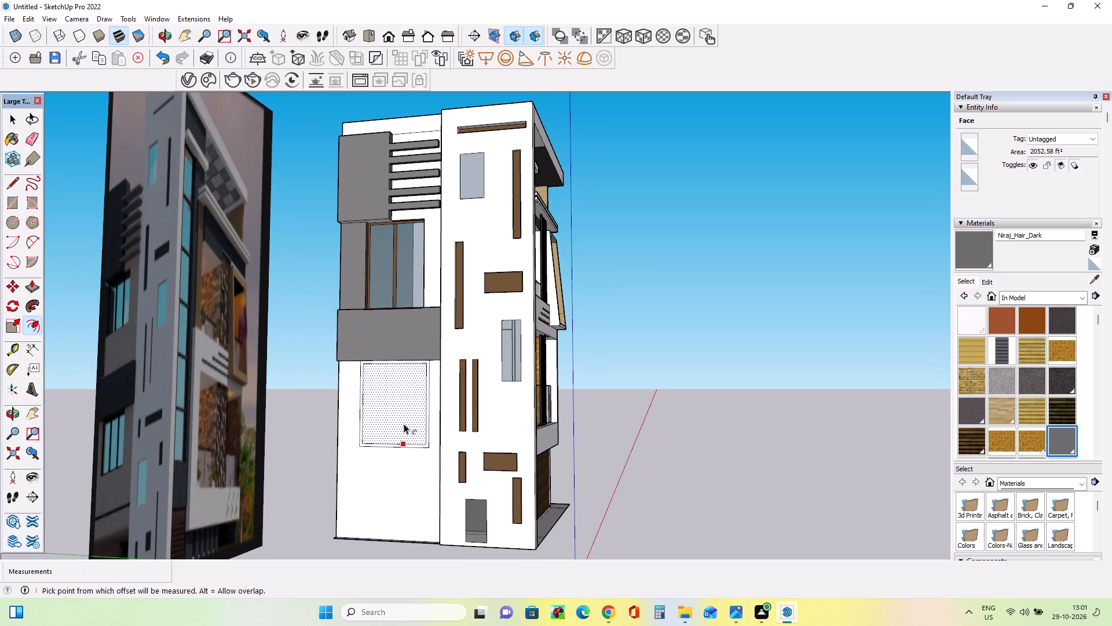
scroll(404, 424, "up", 2)
middle_click_drag(401, 409, 400, 388)
scroll(405, 381, "down", 2)
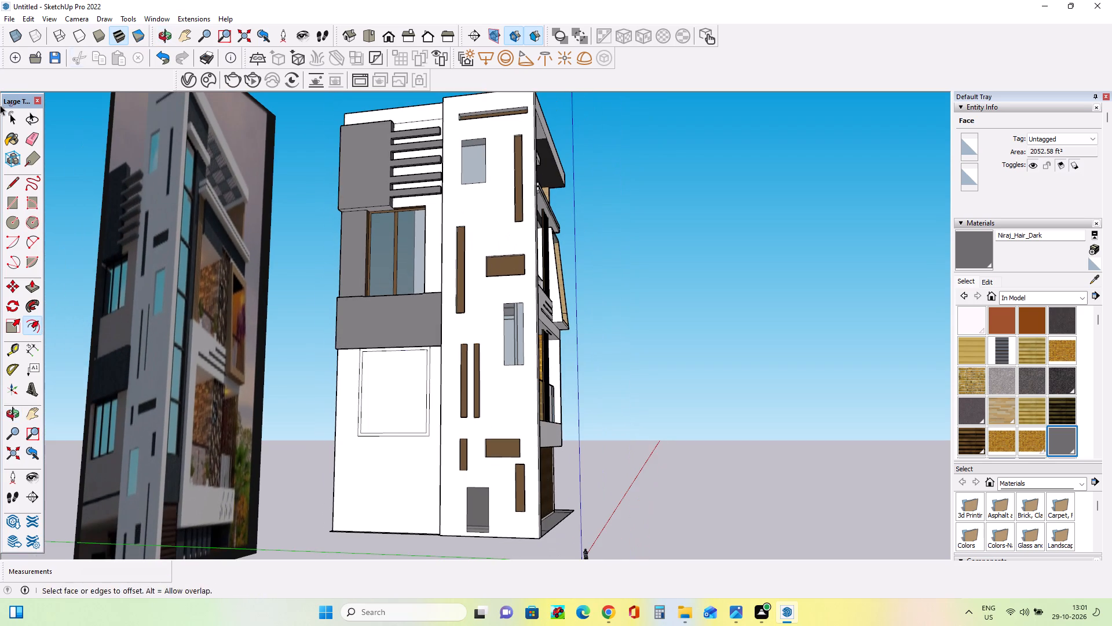
left_click(10, 202)
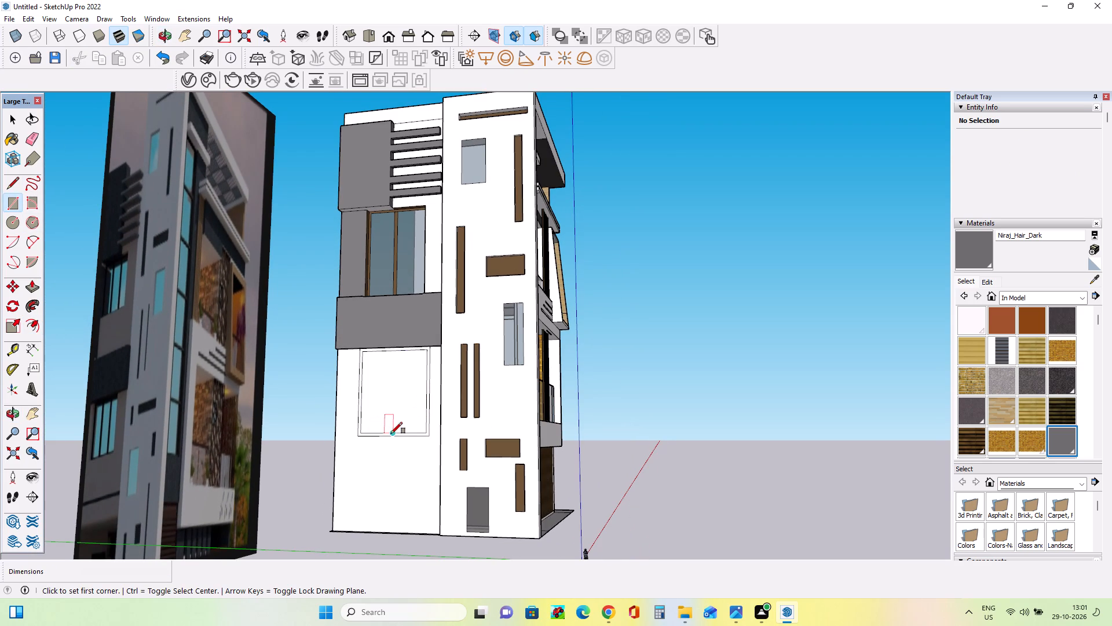
left_click(392, 434)
scroll(398, 354, "up", 5)
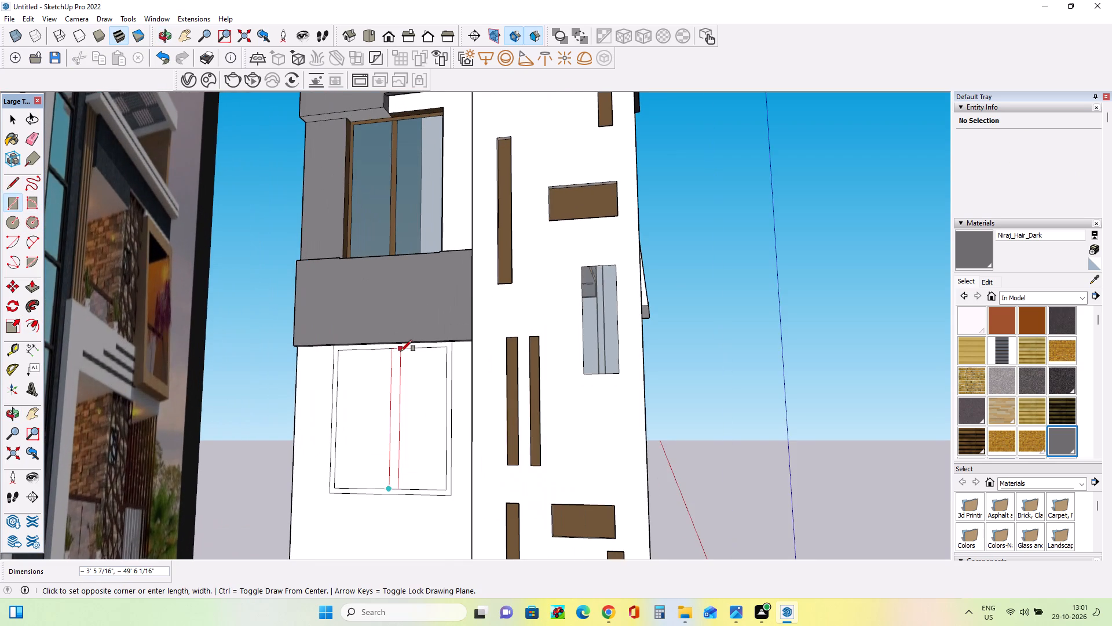
scroll(401, 351, "up", 4)
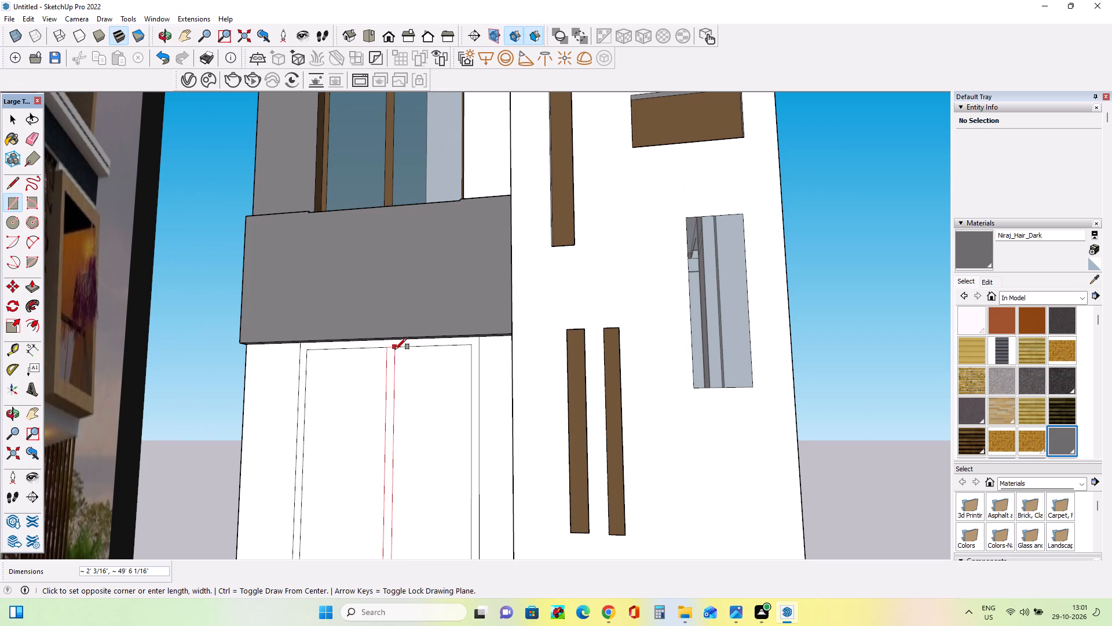
left_click(394, 350)
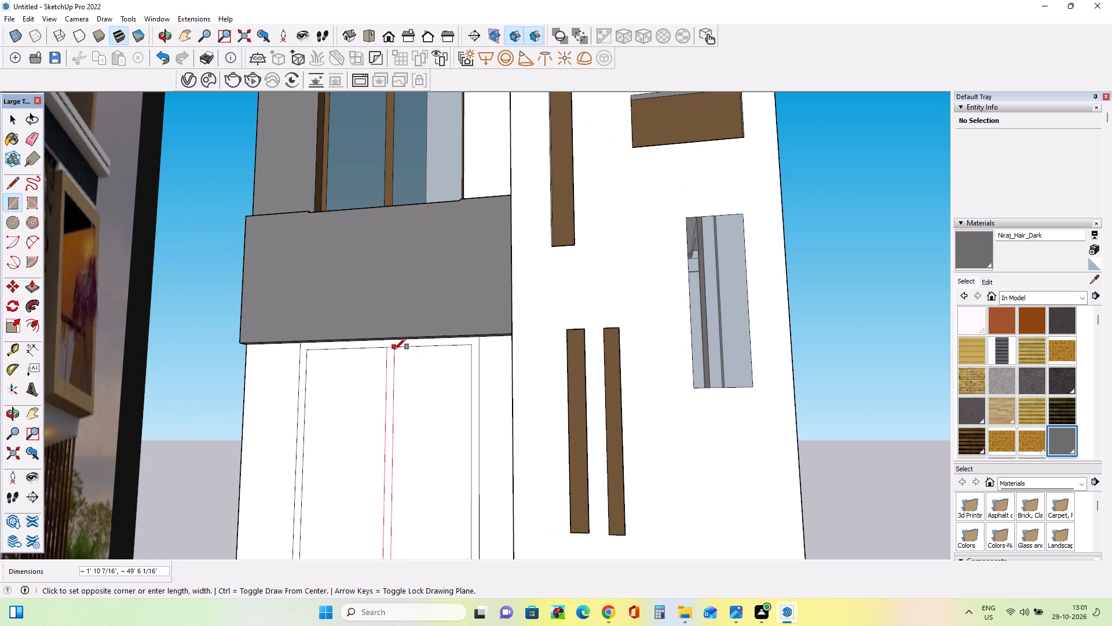
scroll(417, 336, "down", 14)
middle_click_drag(439, 442, 448, 492)
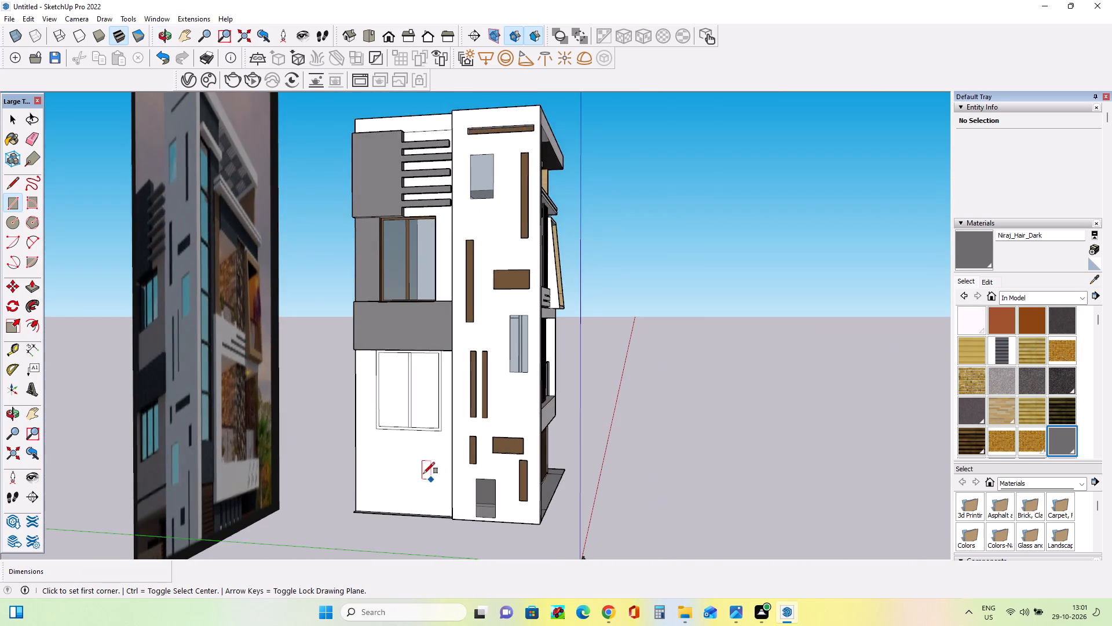
Draw a second vertical mullion rectangle, about 1' 7" wide and 49' 6" high, in the right half of the lower window's inner frame.
scroll(416, 468, "up", 8)
left_click(434, 390)
scroll(442, 352, "down", 6)
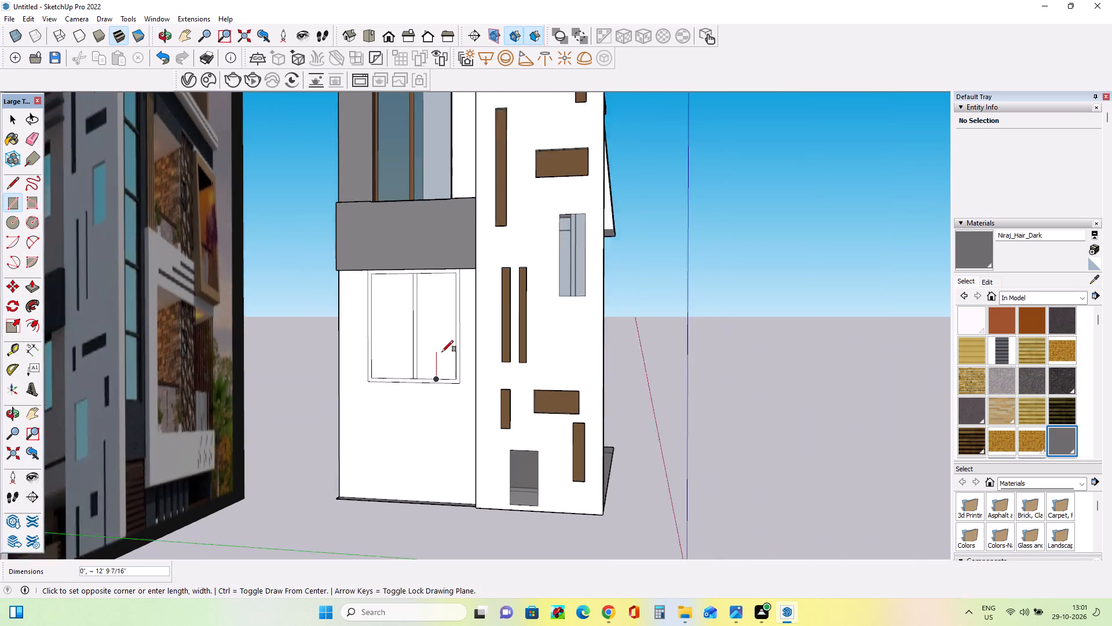
scroll(442, 352, "down", 2)
middle_click_drag(442, 352, 460, 289)
scroll(442, 279, "up", 7)
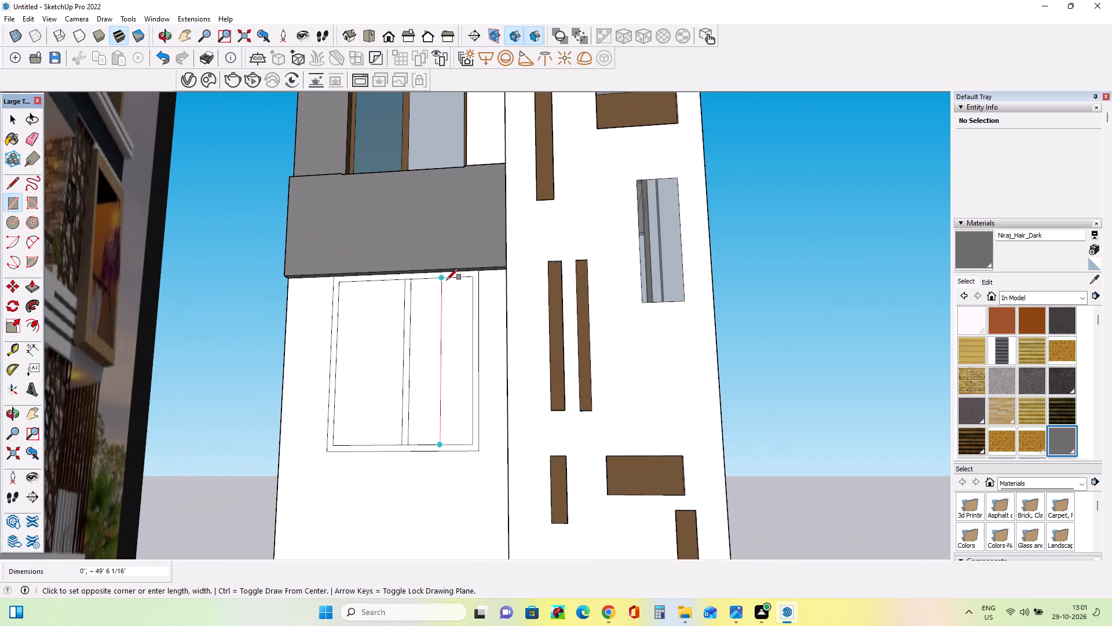
scroll(450, 279, "up", 3)
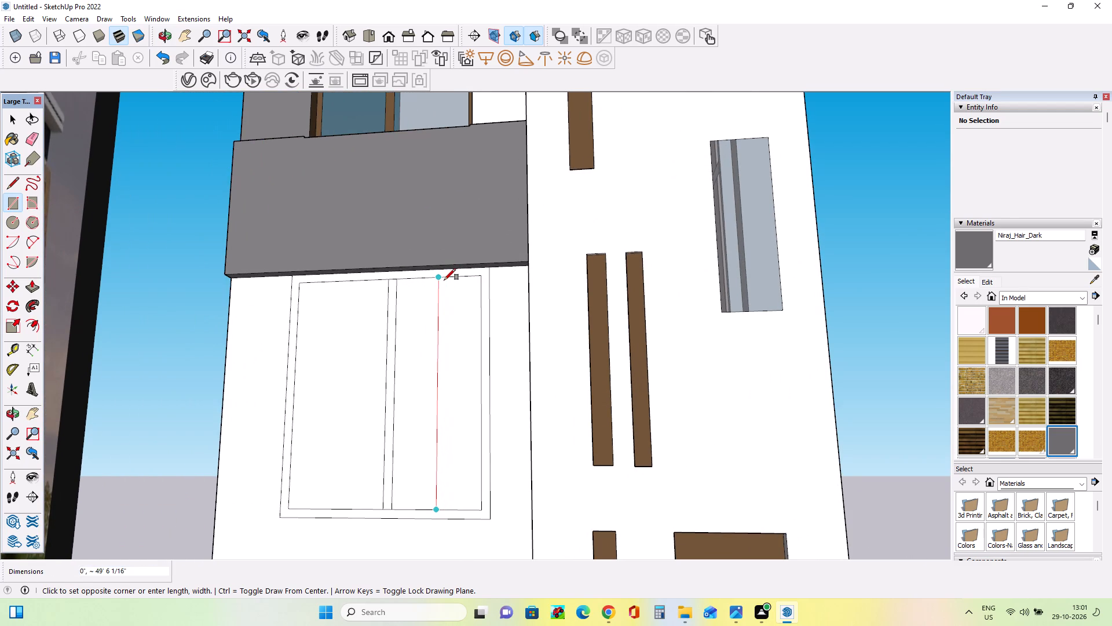
left_click(446, 280)
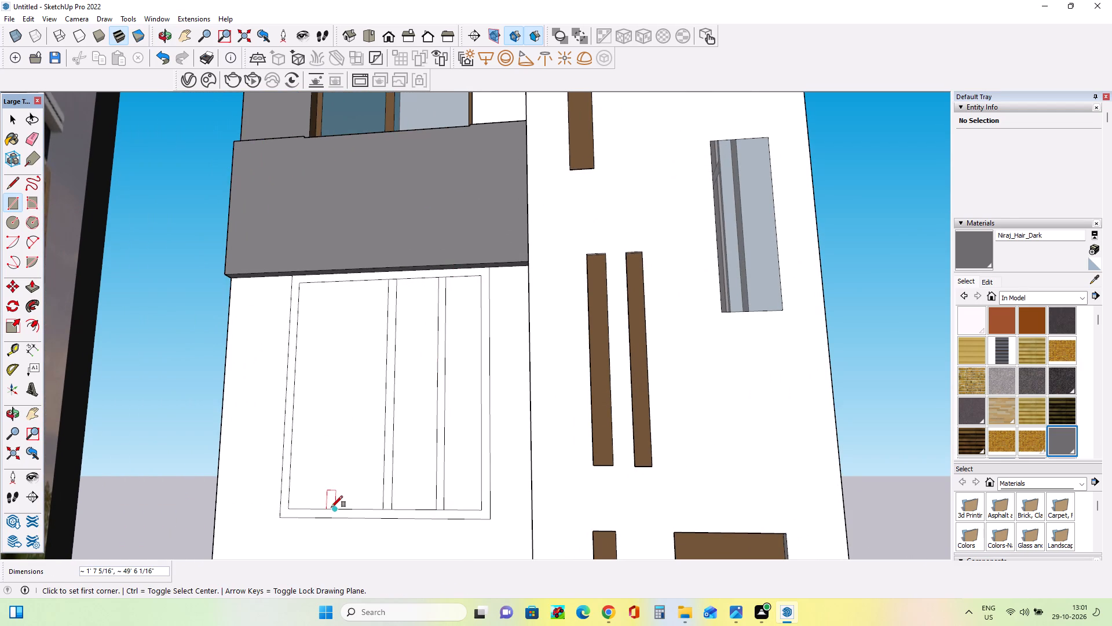
Draw a third vertical mullion rectangle, about 1' 9" wide and 49' 6" high, in the left half of the inner frame.
left_click(329, 507)
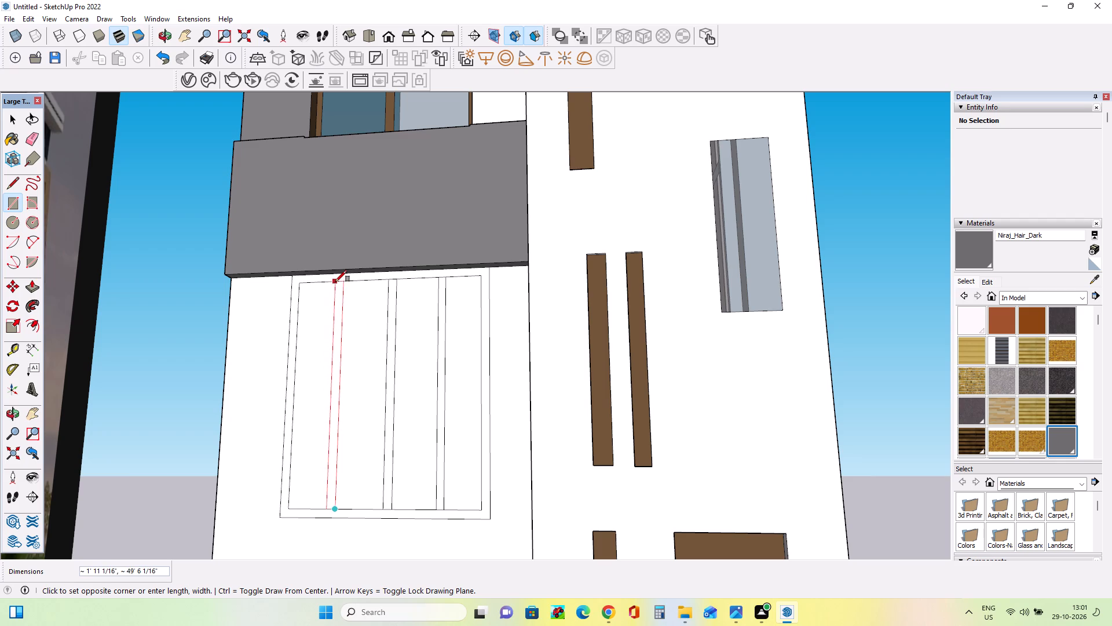
scroll(336, 282, "up", 3)
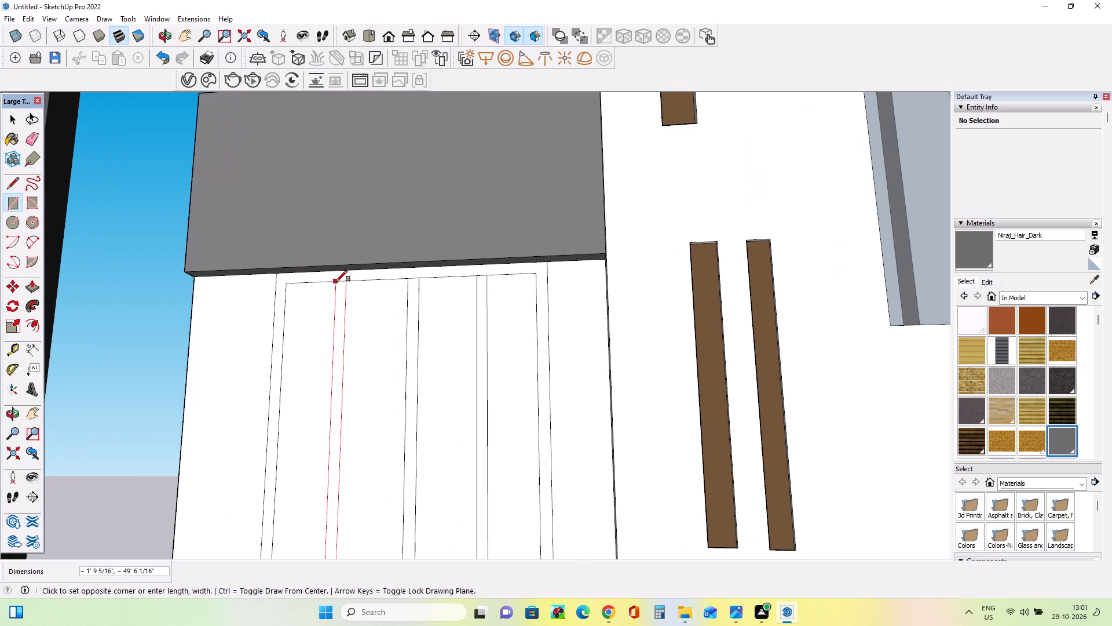
left_click(339, 282)
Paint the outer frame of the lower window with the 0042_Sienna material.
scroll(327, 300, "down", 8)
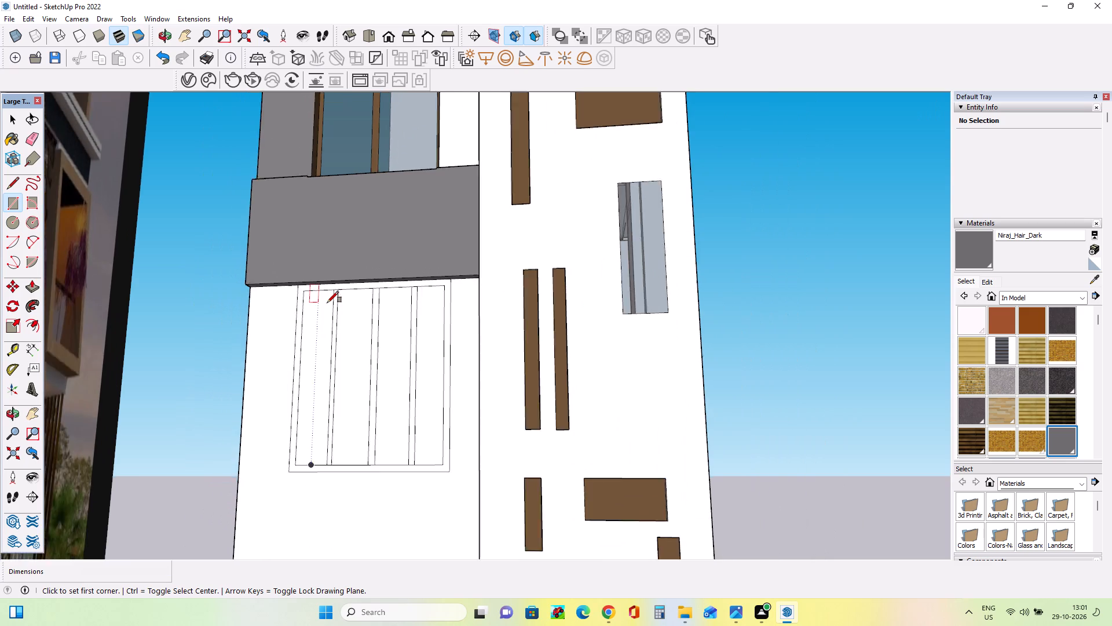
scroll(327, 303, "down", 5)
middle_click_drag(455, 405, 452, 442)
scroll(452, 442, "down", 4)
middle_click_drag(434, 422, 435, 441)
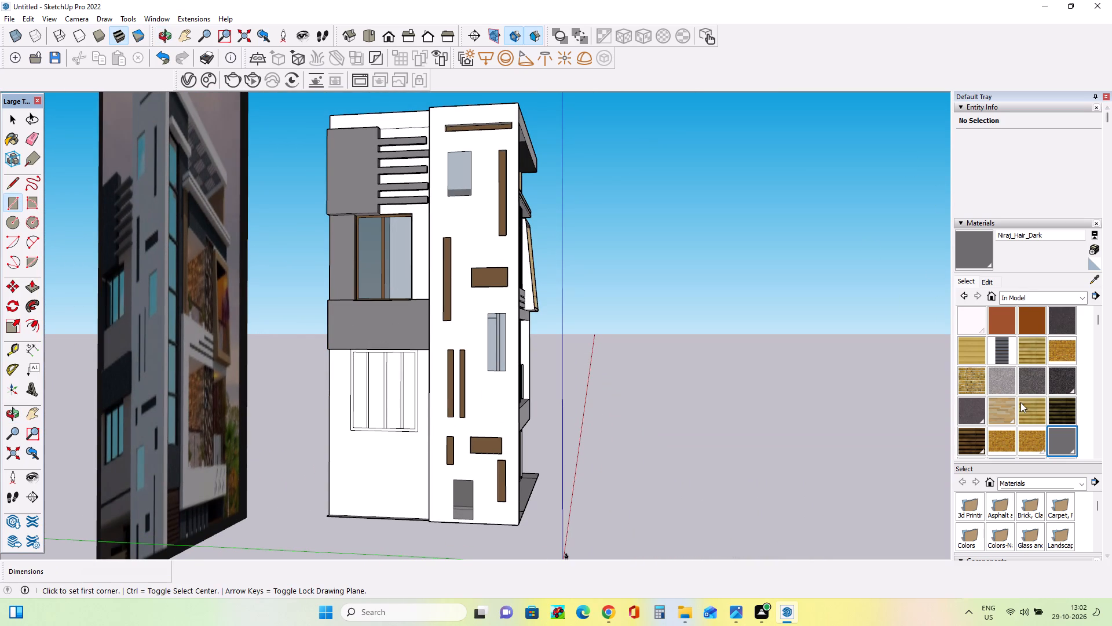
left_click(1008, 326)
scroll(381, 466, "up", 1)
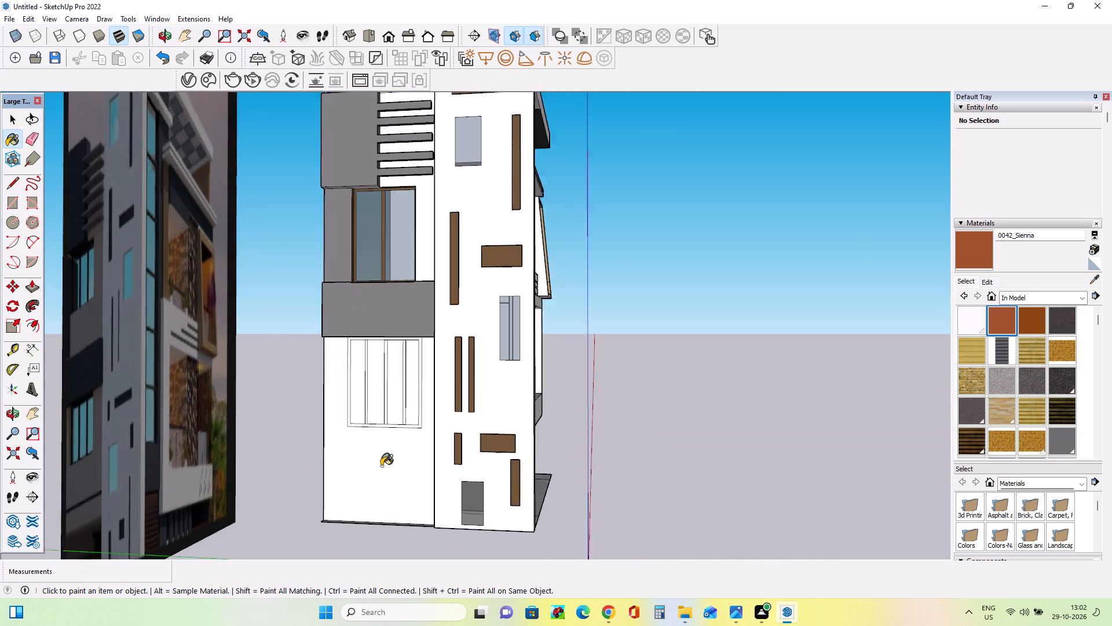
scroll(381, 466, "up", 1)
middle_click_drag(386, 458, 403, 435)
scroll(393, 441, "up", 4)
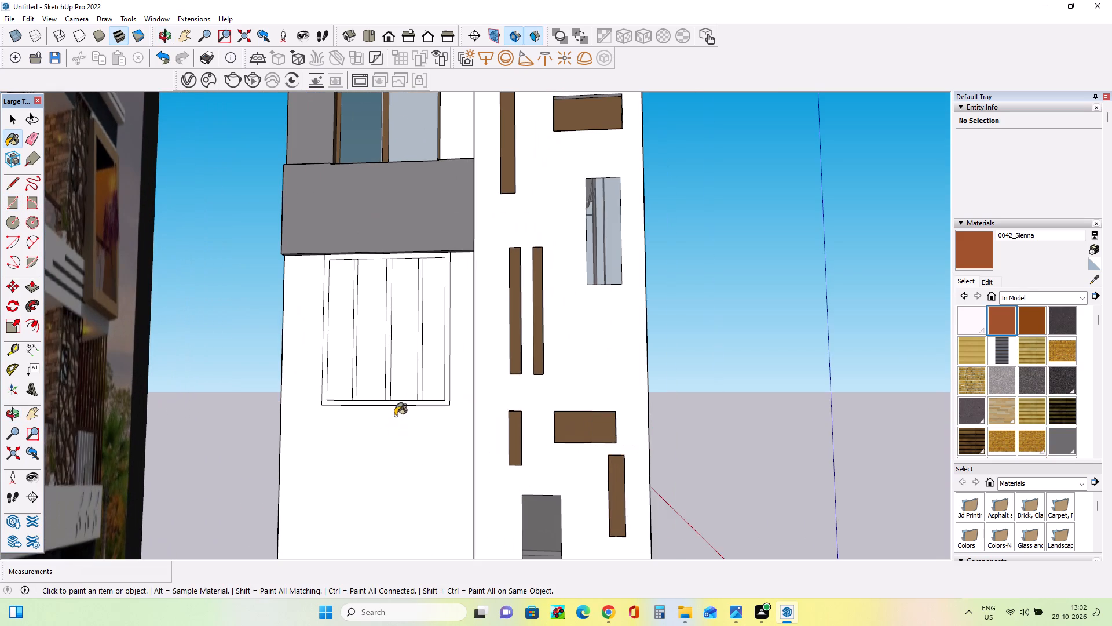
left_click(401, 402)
Look through the materials in the model and the available material collections for a suitable window frame colour.
scroll(417, 398, "down", 3)
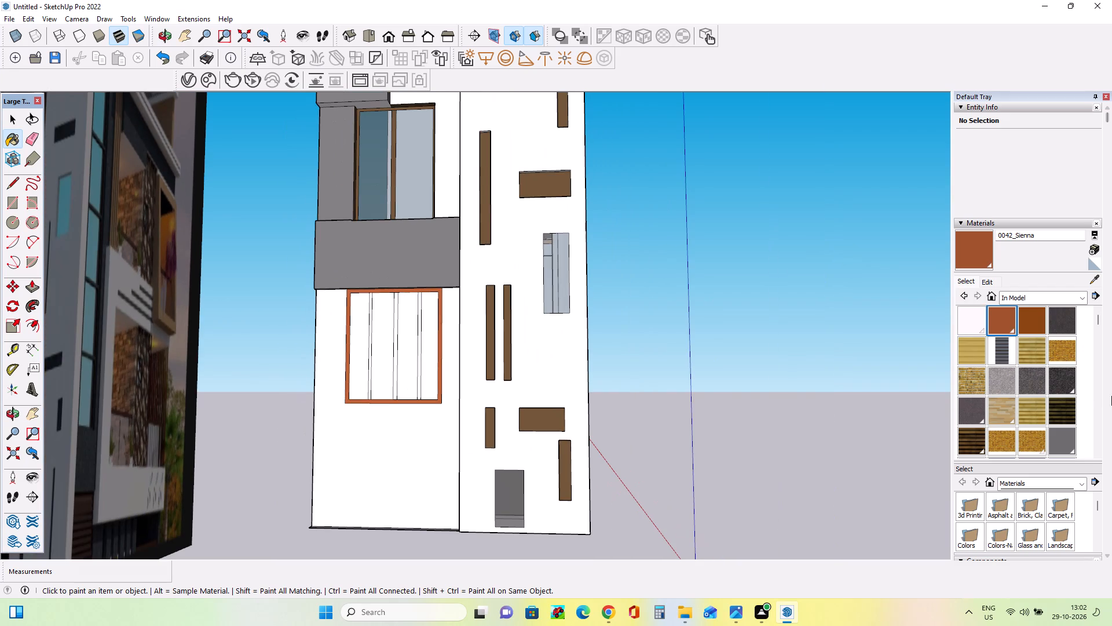
scroll(1033, 417, "down", 3)
scroll(1033, 417, "up", 1)
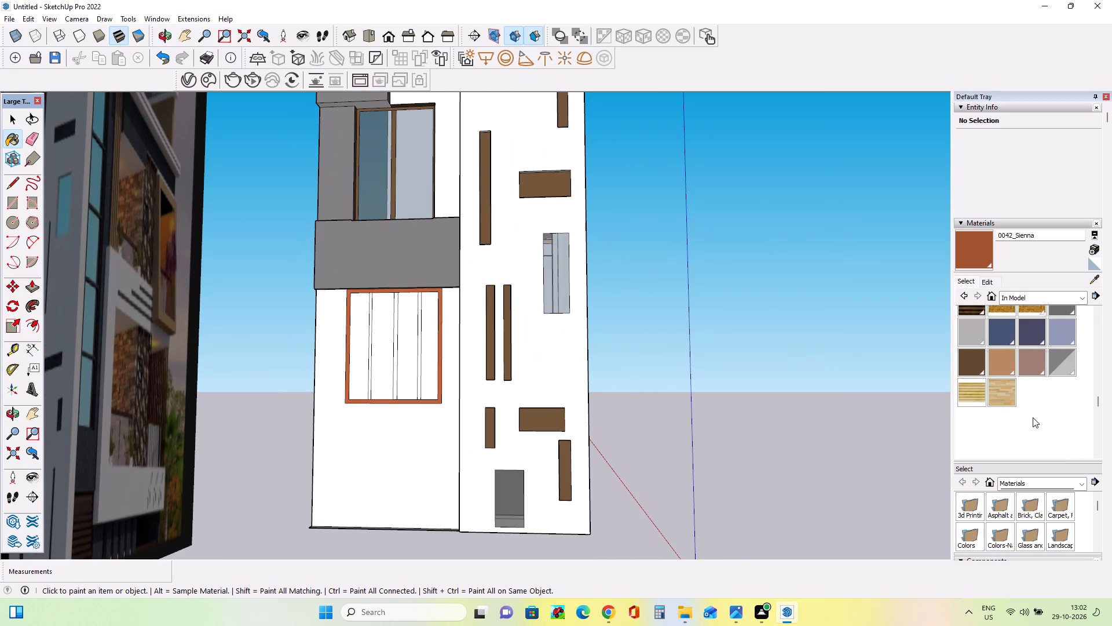
scroll(1033, 417, "up", 1)
scroll(1015, 355, "up", 3)
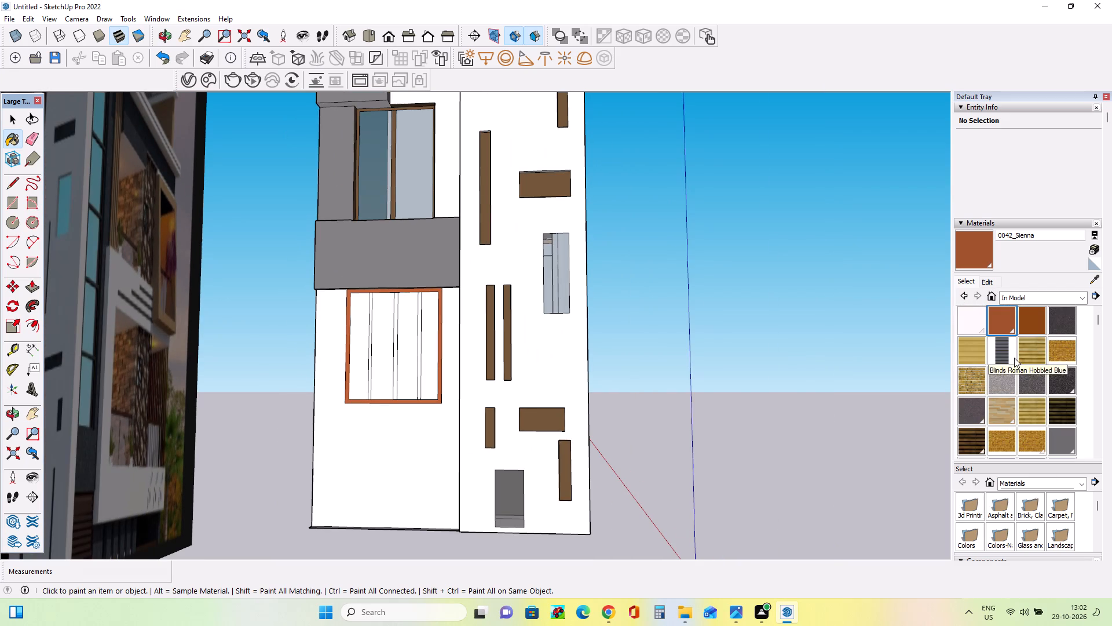
scroll(1014, 358, "down", 2)
scroll(1014, 358, "up", 2)
scroll(1014, 358, "down", 3)
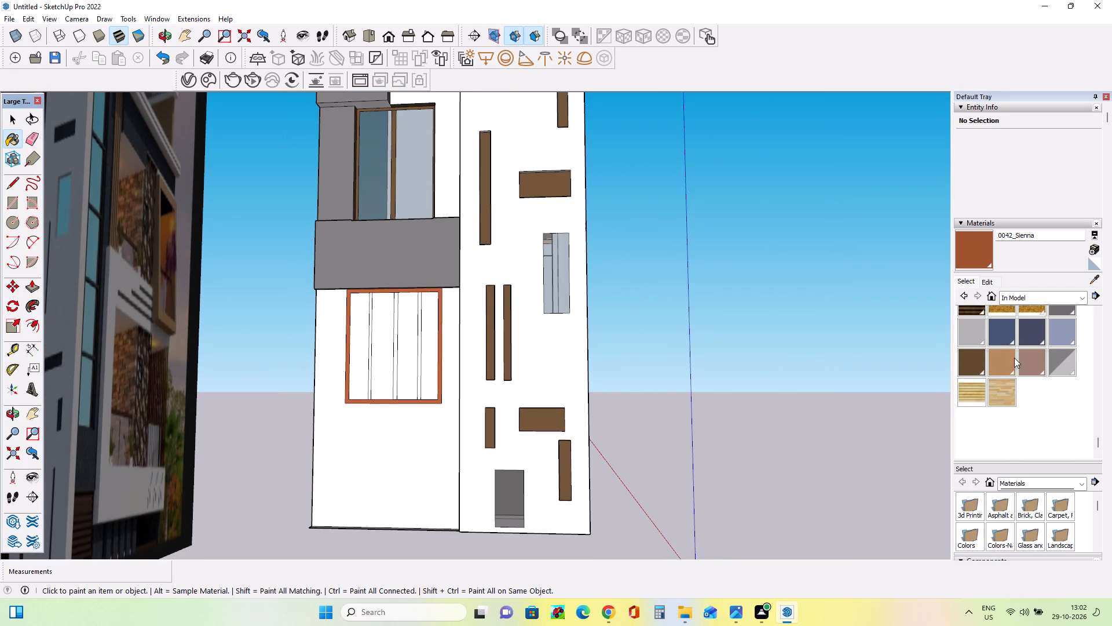
scroll(1014, 358, "up", 2)
left_click(1034, 304)
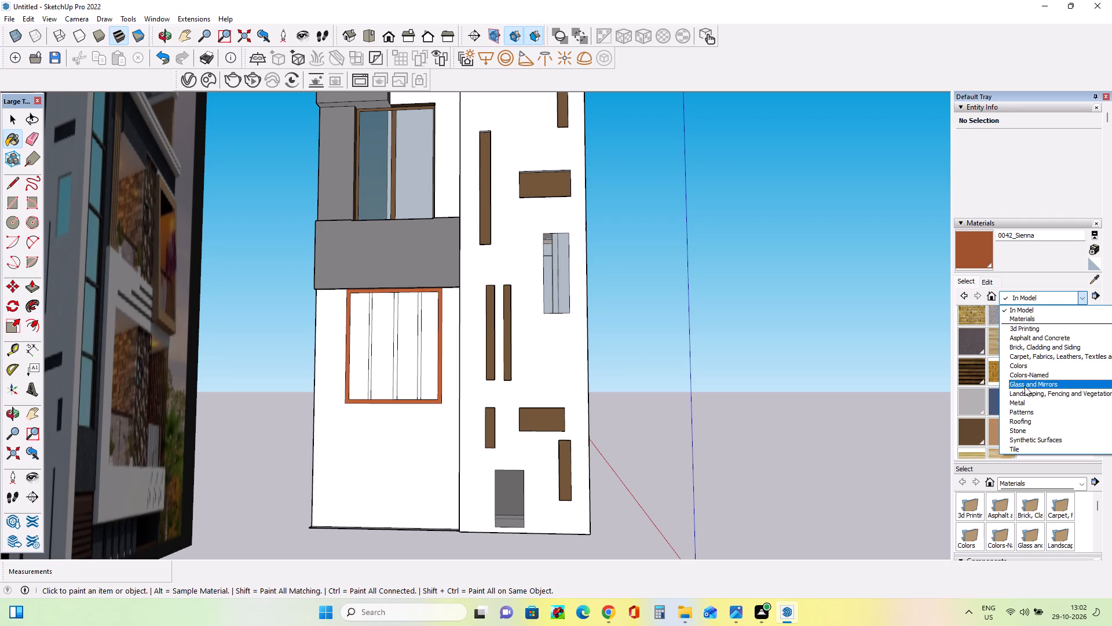
scroll(1026, 327, "up", 5)
left_click(1028, 310)
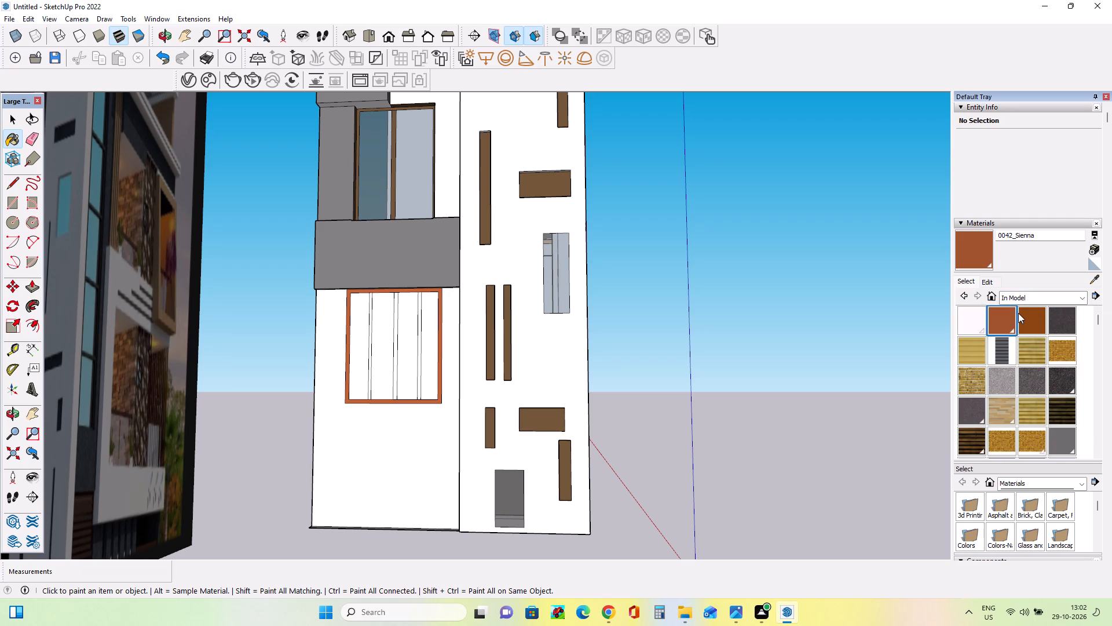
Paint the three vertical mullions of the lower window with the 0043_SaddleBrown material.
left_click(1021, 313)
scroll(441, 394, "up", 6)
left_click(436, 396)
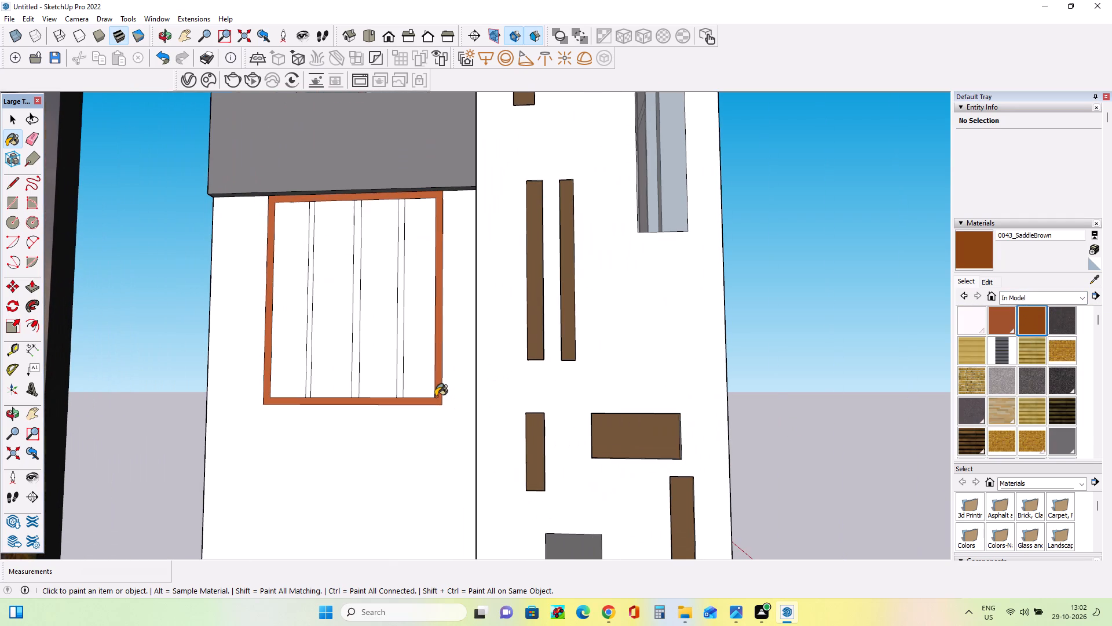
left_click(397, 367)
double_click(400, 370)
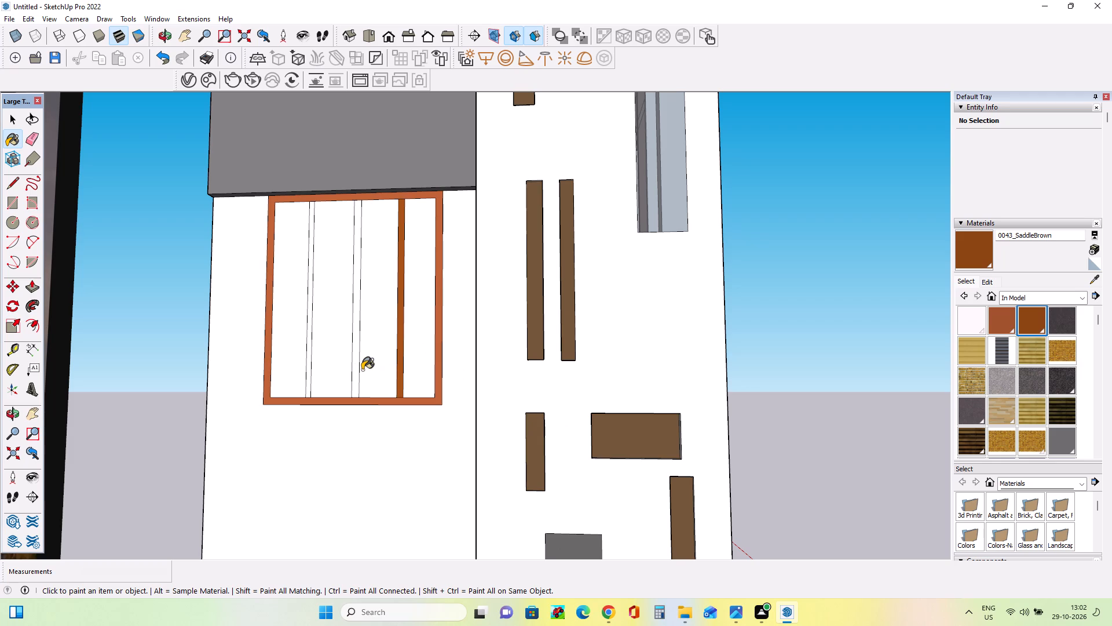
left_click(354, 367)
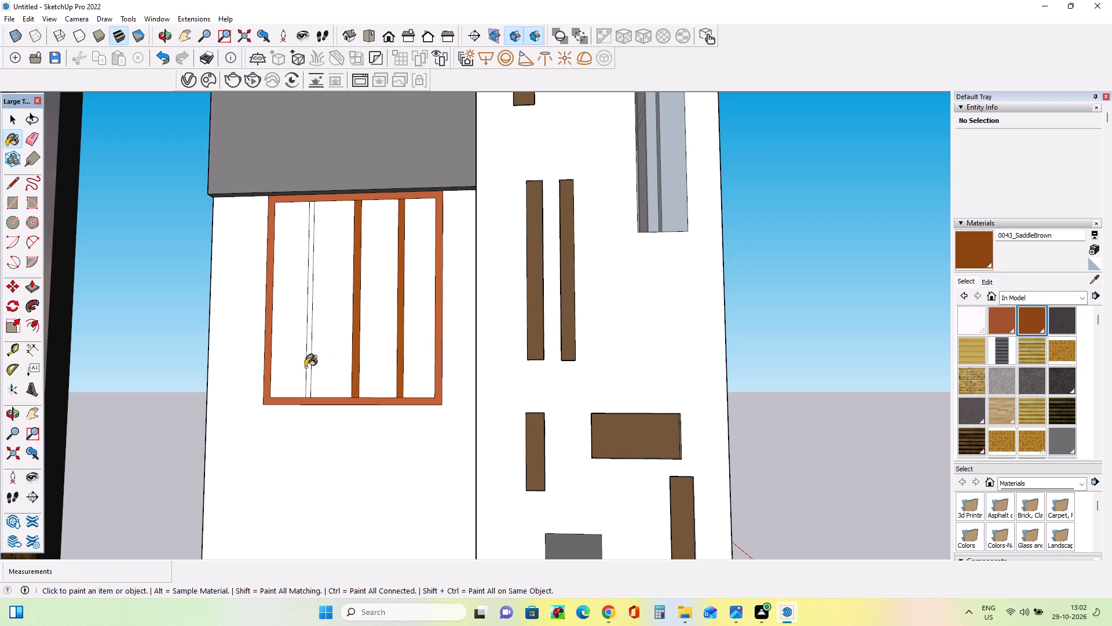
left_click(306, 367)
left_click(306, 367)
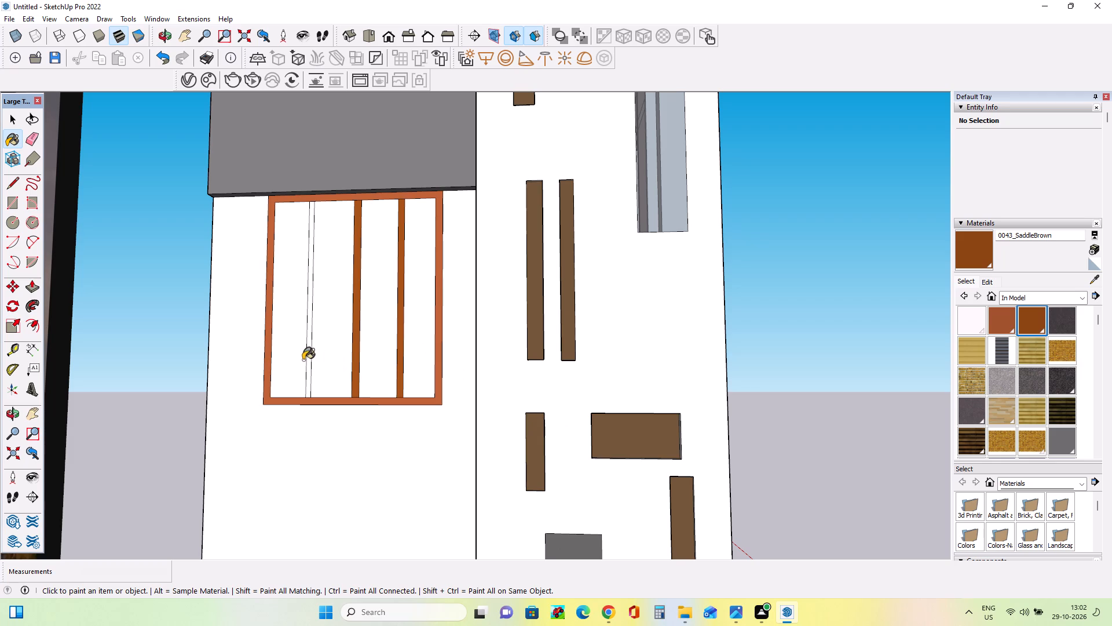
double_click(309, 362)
Repaint the lower window's outer frame and all three mullions with the Niraj_Shoe_Sole material.
scroll(426, 367, "down", 5)
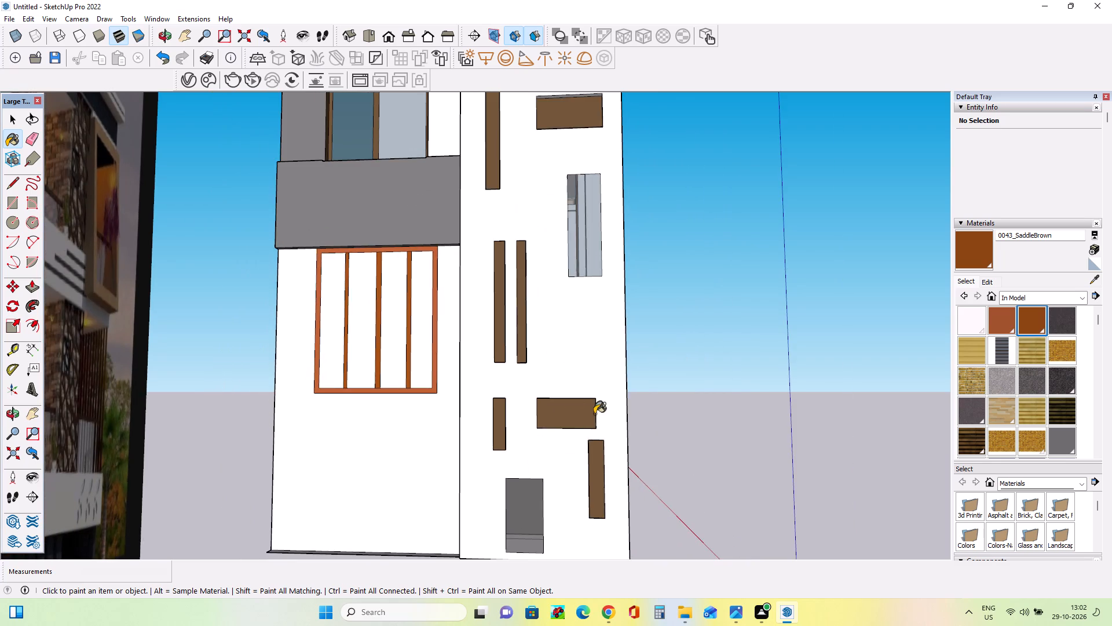
middle_click_drag(592, 424, 588, 434)
scroll(994, 383, "down", 3)
scroll(994, 383, "up", 1)
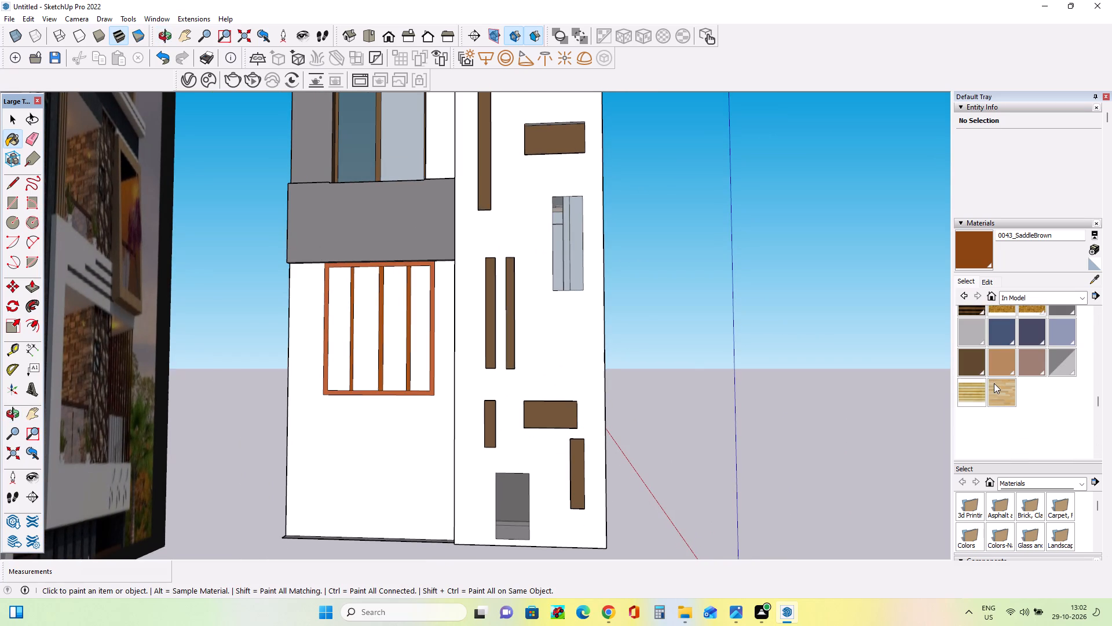
scroll(994, 383, "up", 1)
left_click(981, 434)
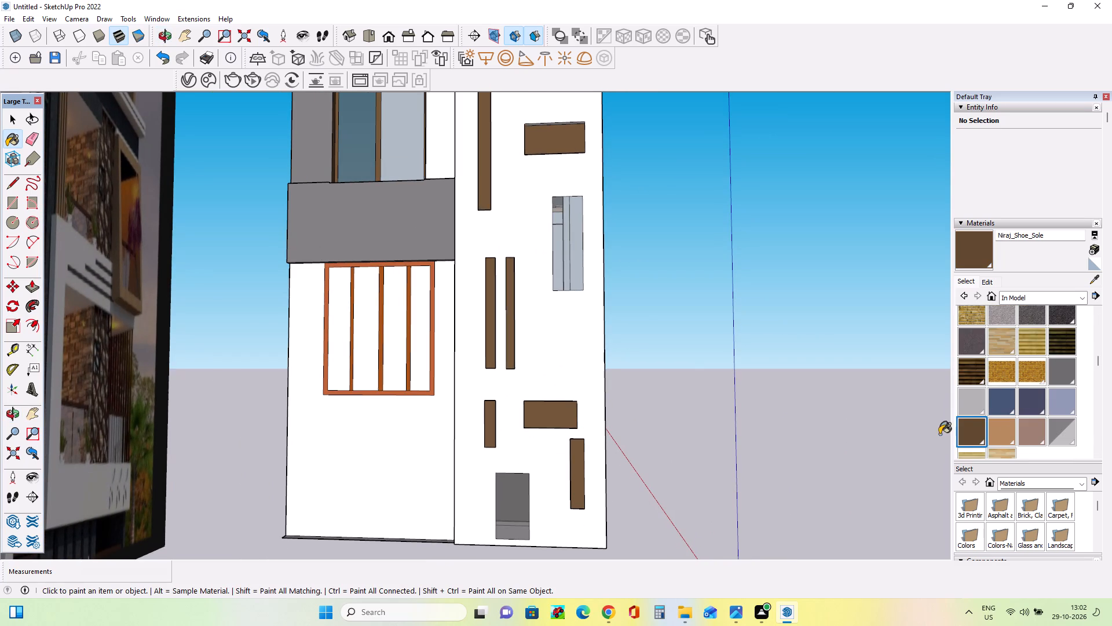
scroll(385, 363, "up", 8)
left_click(469, 390)
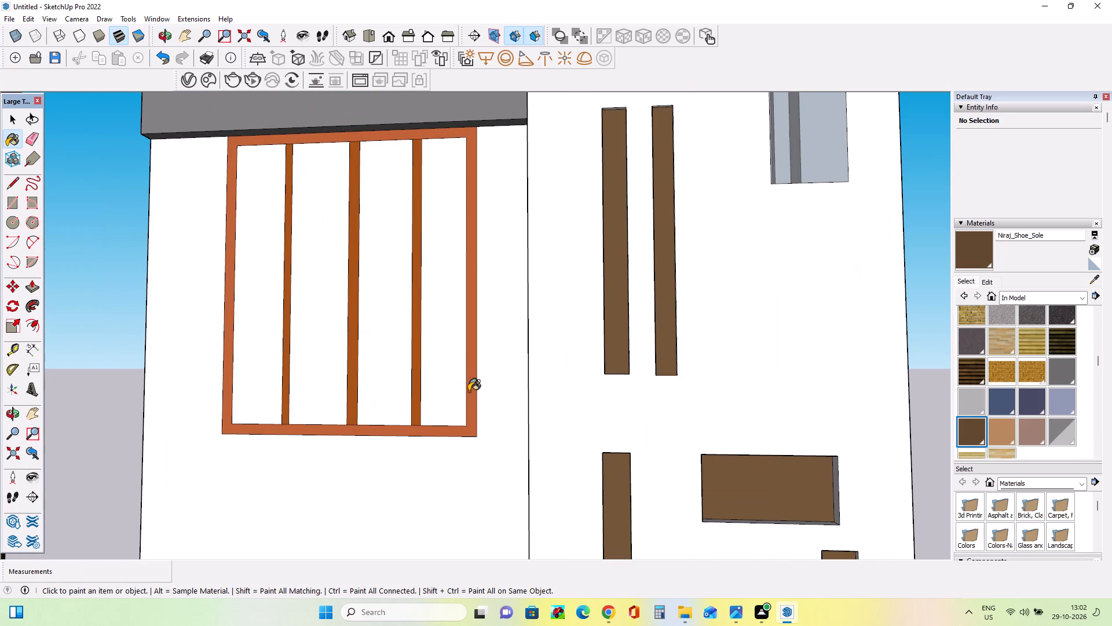
left_click(412, 388)
left_click(350, 390)
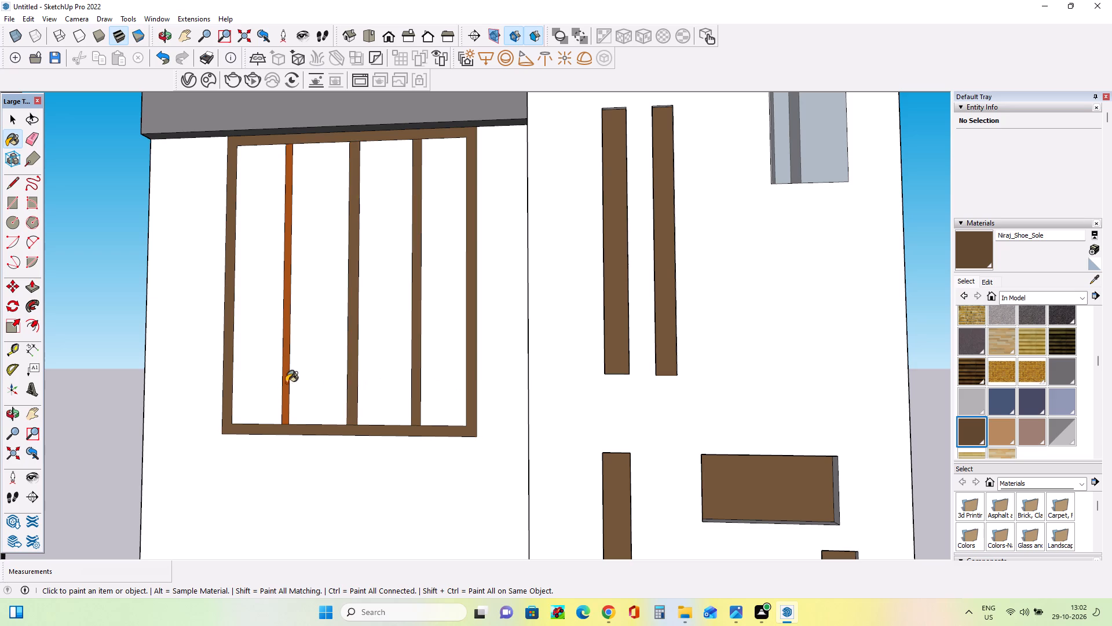
left_click(283, 383)
Paint the four panes of the lower window with Translucent Glass Gray.
scroll(330, 387, "down", 11)
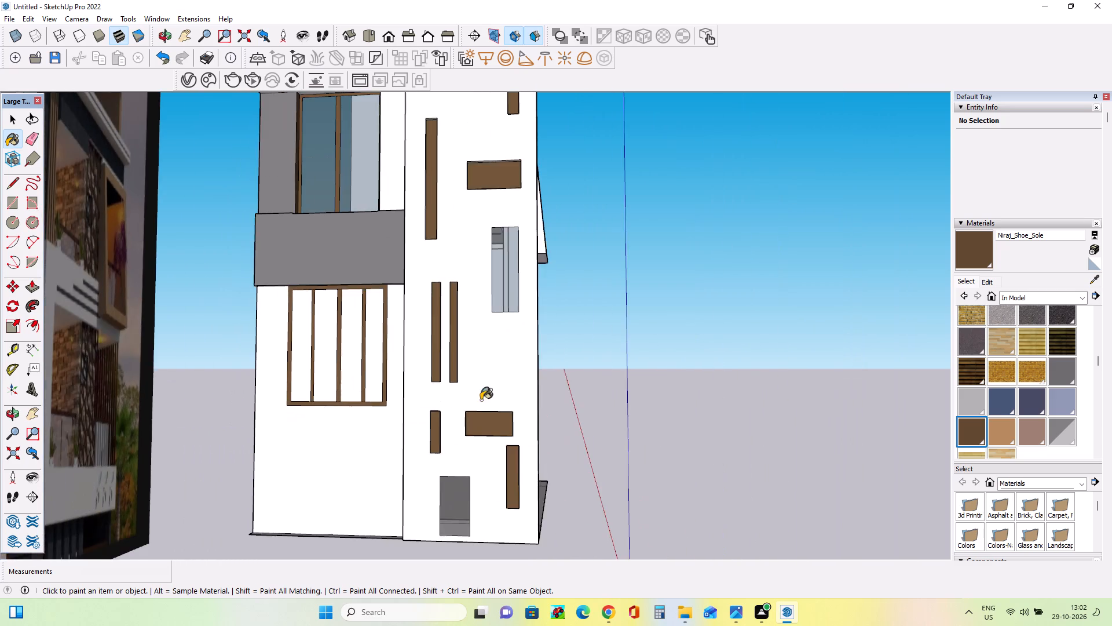
middle_click_drag(481, 404, 449, 415)
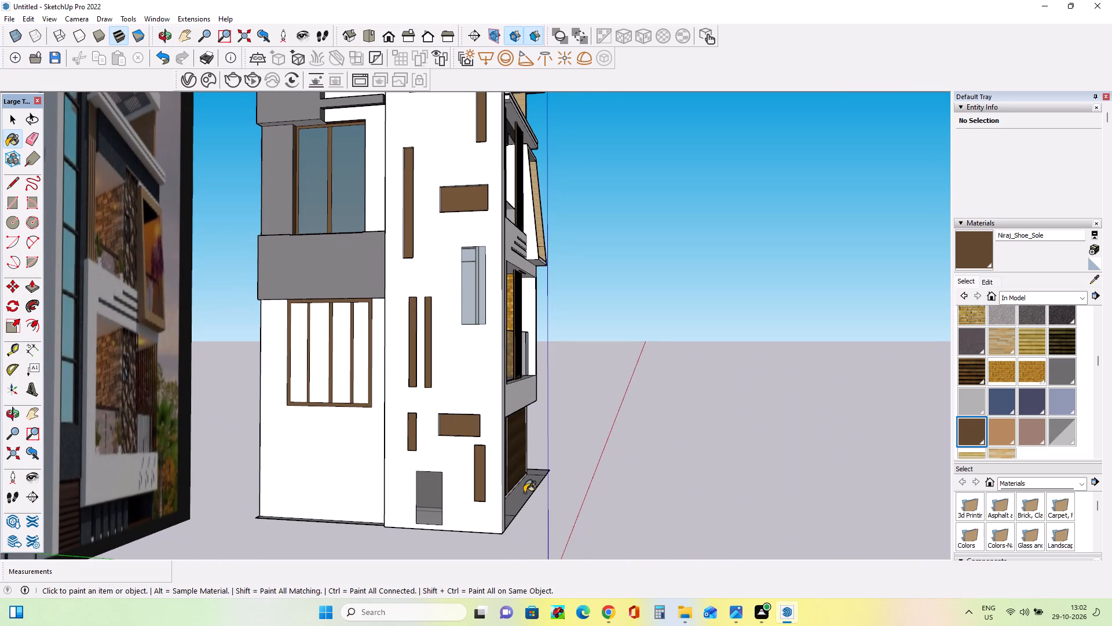
middle_click_drag(529, 487, 553, 494)
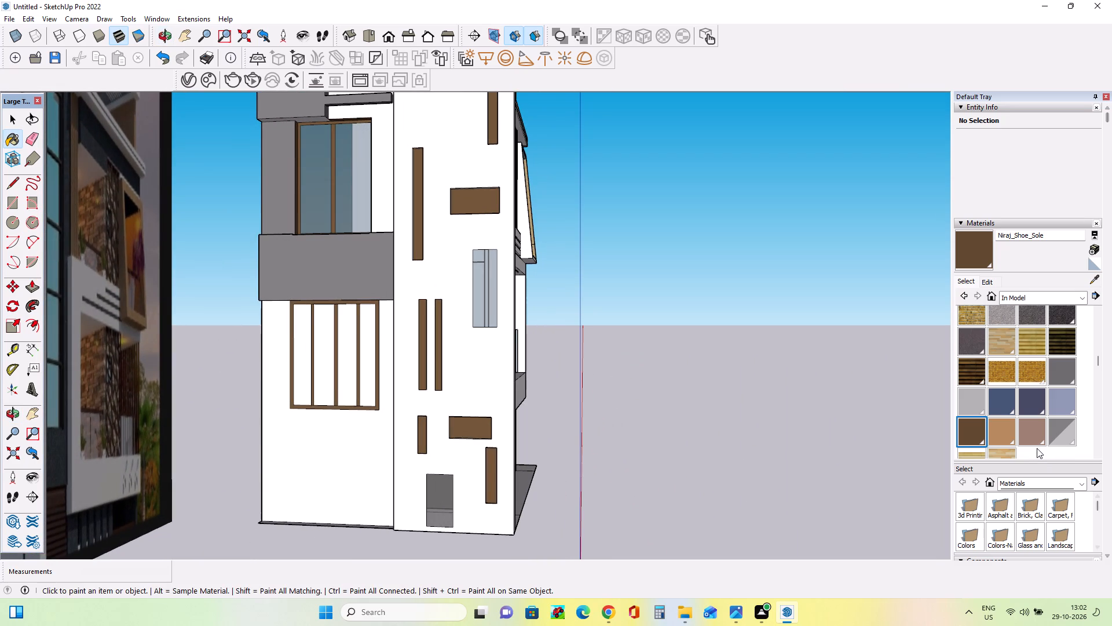
left_click(1062, 439)
scroll(299, 404, "up", 3)
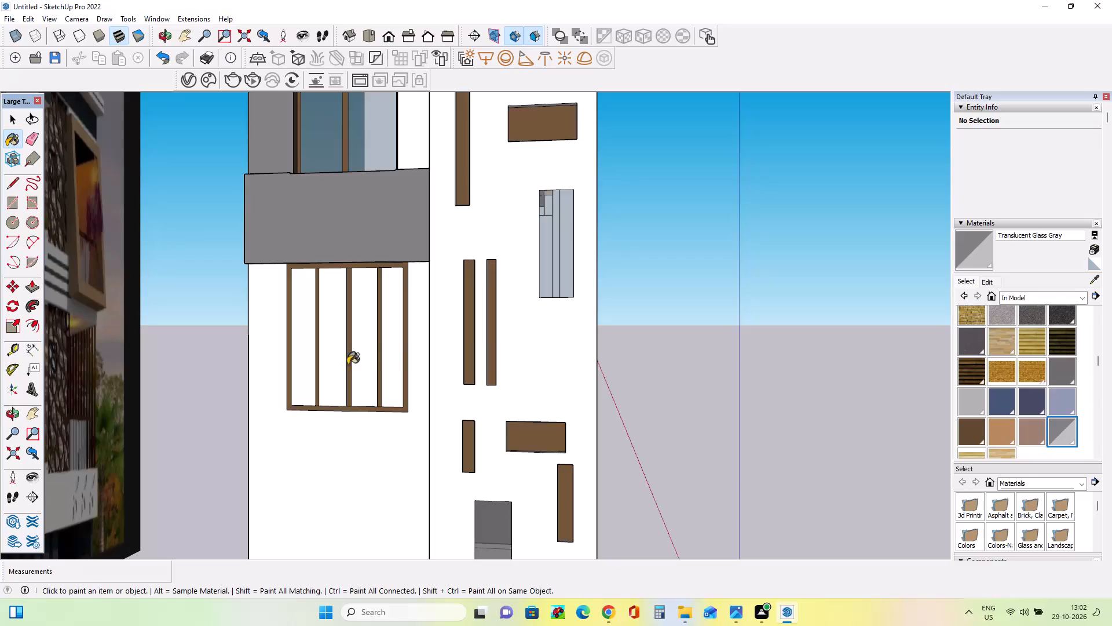
left_click(387, 377)
left_click(361, 367)
left_click(335, 366)
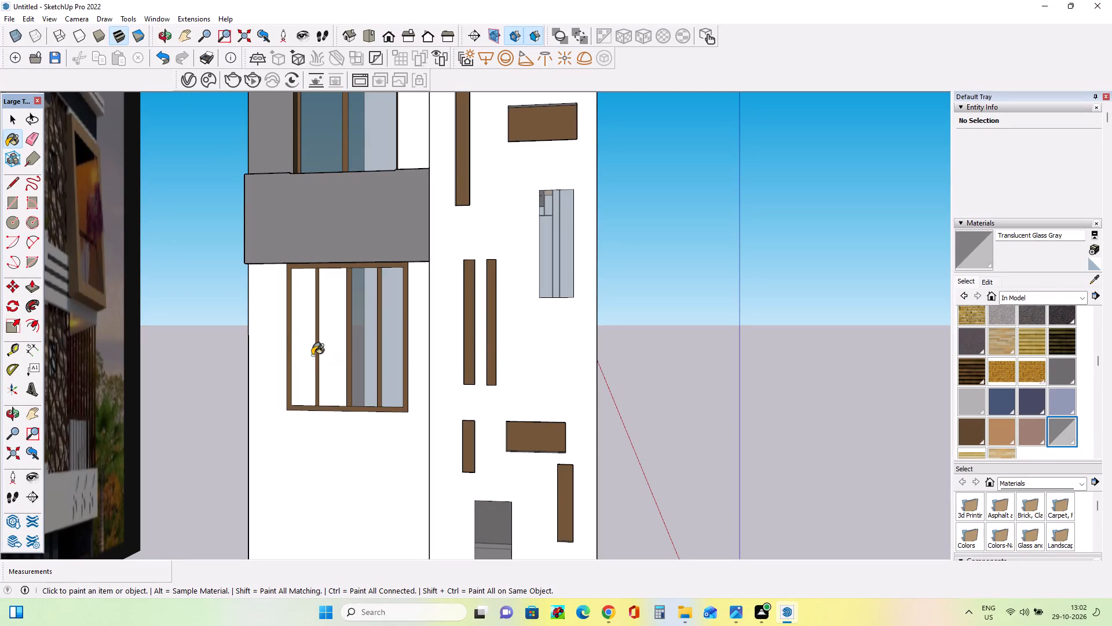
left_click(298, 353)
Draw a horizontal band rectangle about 3' 11" high and 68' 10" wide across the side wall beneath the lower window.
scroll(411, 411, "down", 10)
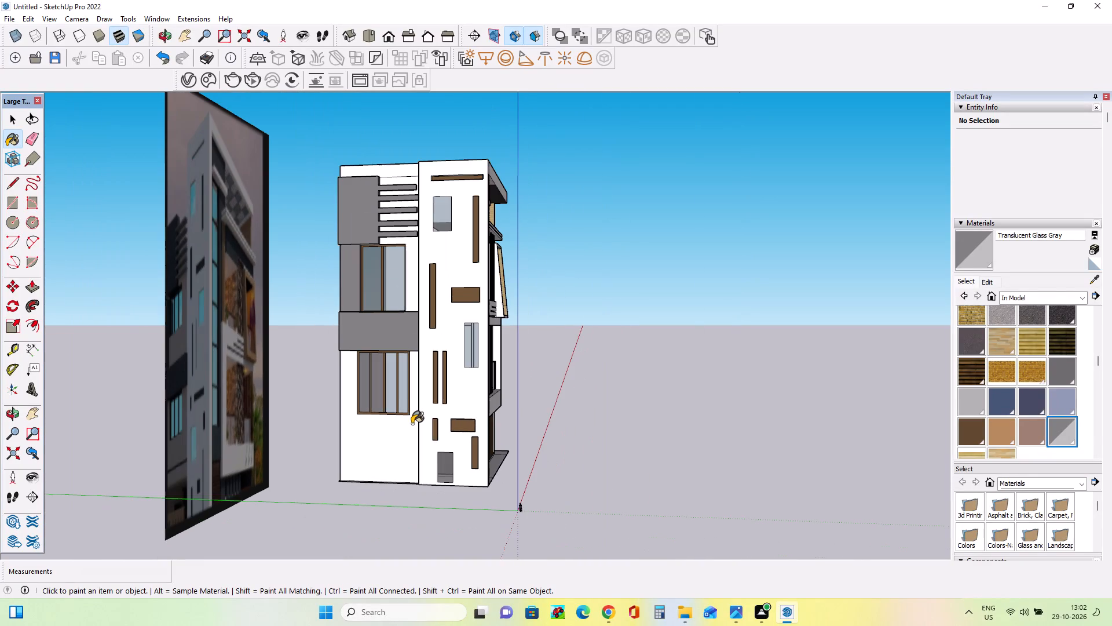
scroll(212, 502, "up", 20)
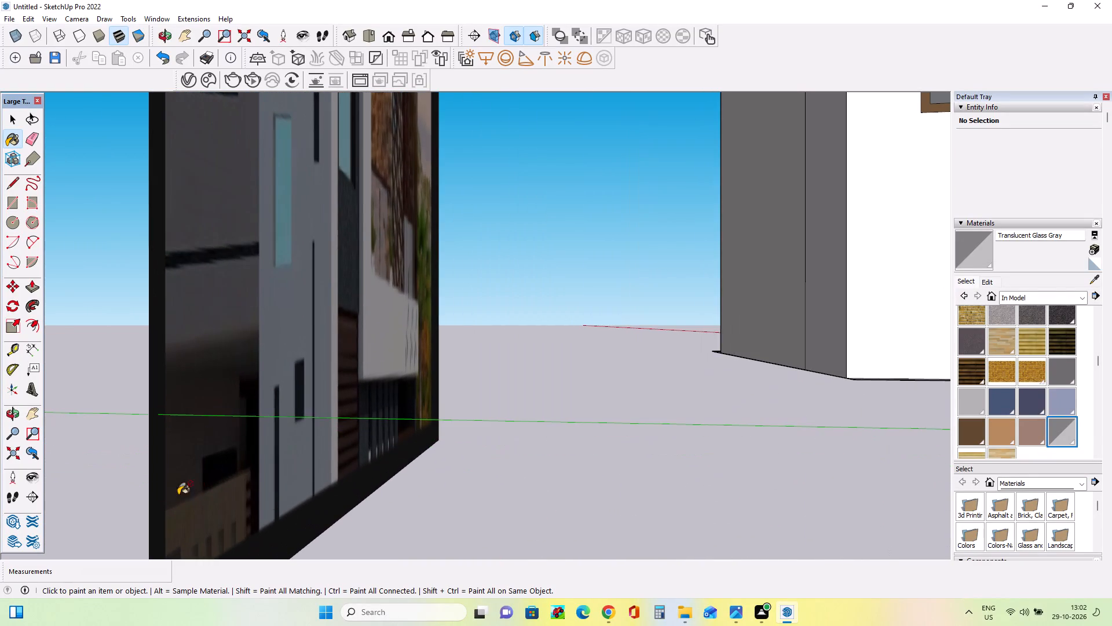
scroll(159, 494, "down", 13)
middle_click_drag(228, 474, 216, 445)
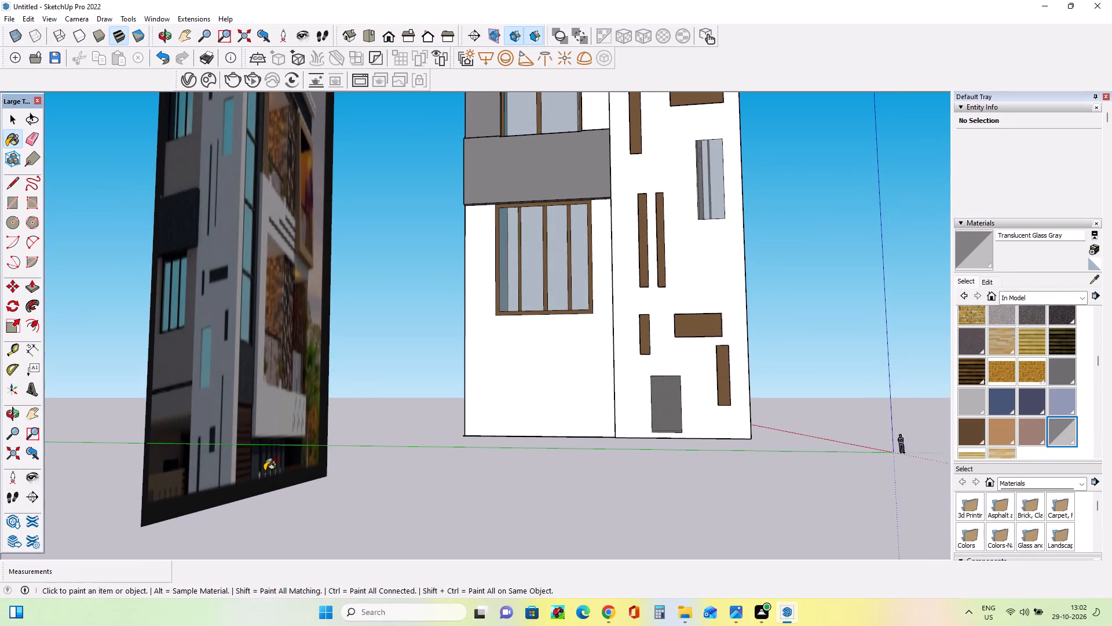
middle_click_drag(347, 479, 127, 523)
middle_click_drag(234, 468, 243, 475)
middle_click_drag(416, 466, 712, 467)
left_click(9, 199)
middle_click_drag(467, 413, 515, 434)
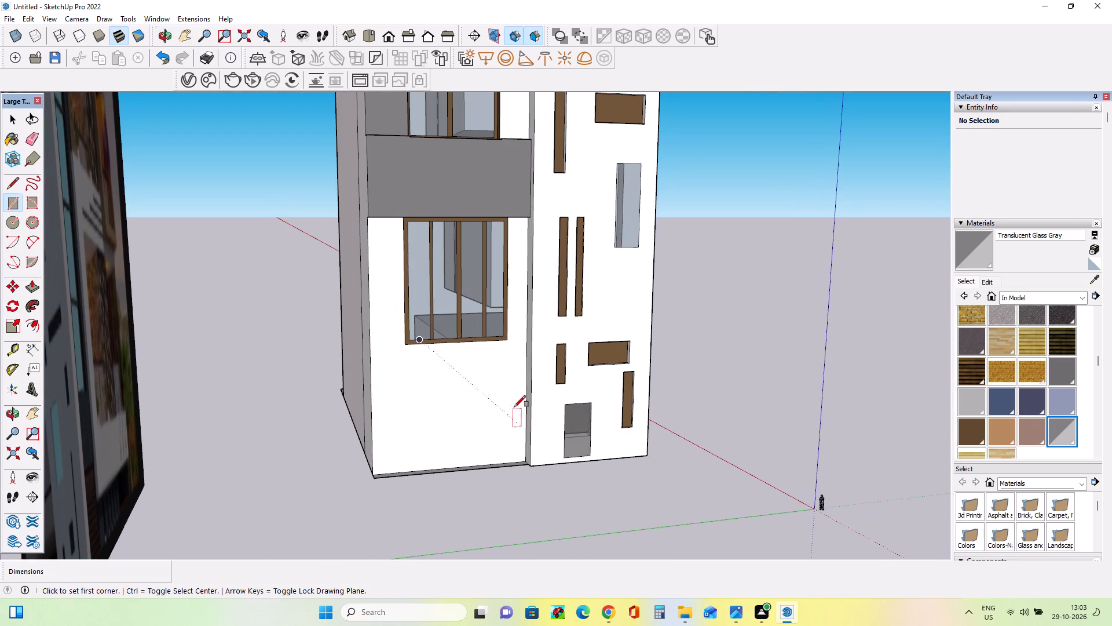
left_click(524, 370)
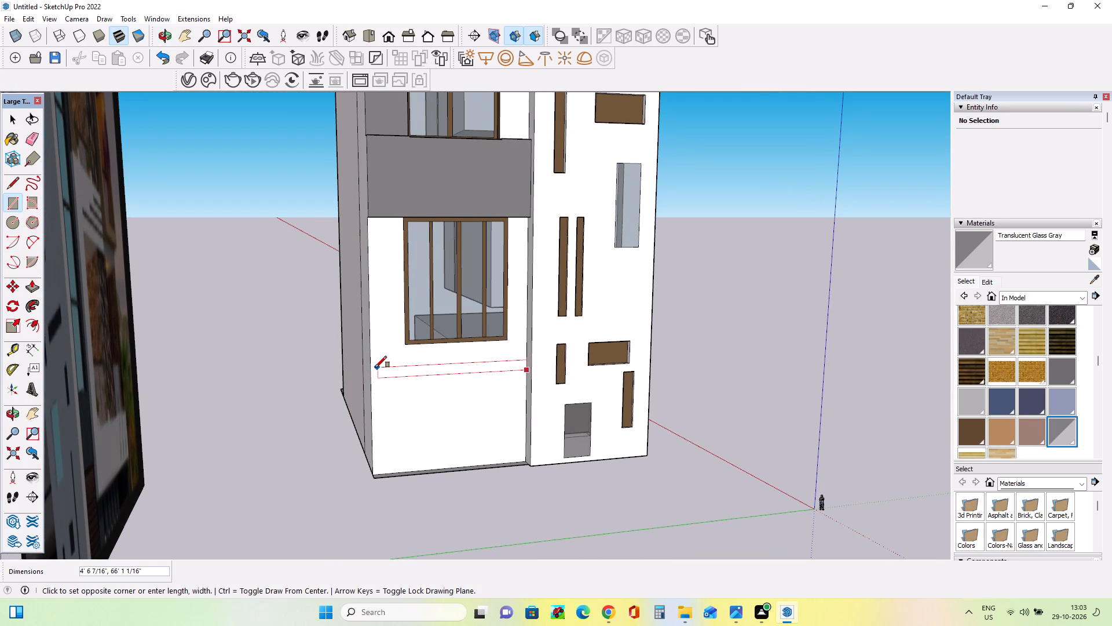
left_click(373, 369)
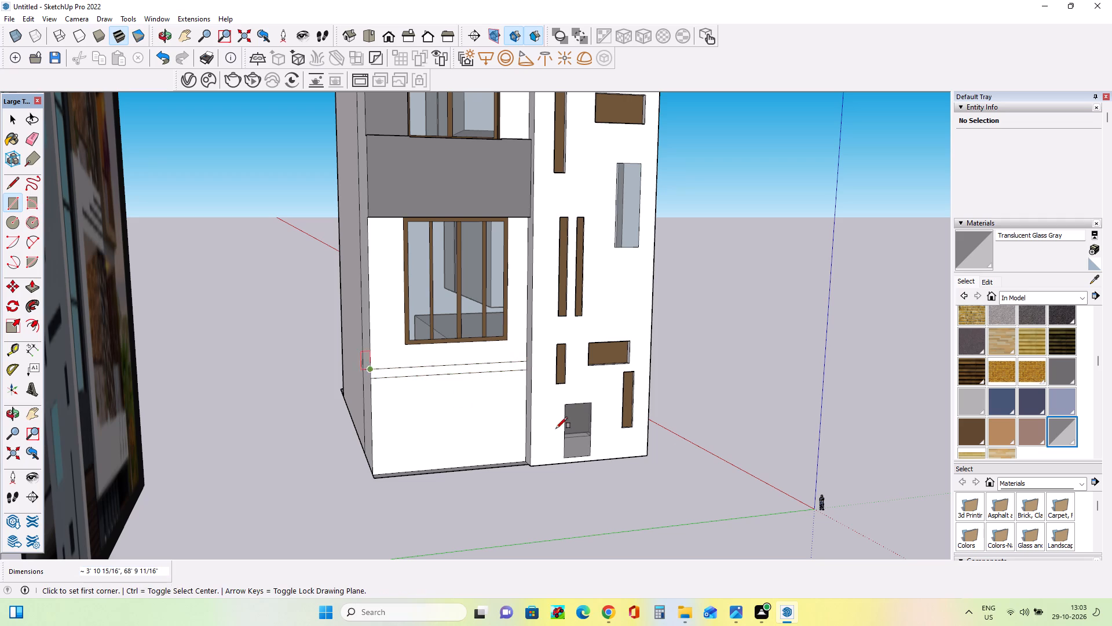
Paint the horizontal band beneath the lower window with the Niraj_Shoe_Sole material.
middle_click_drag(736, 489, 709, 490)
left_click(966, 433)
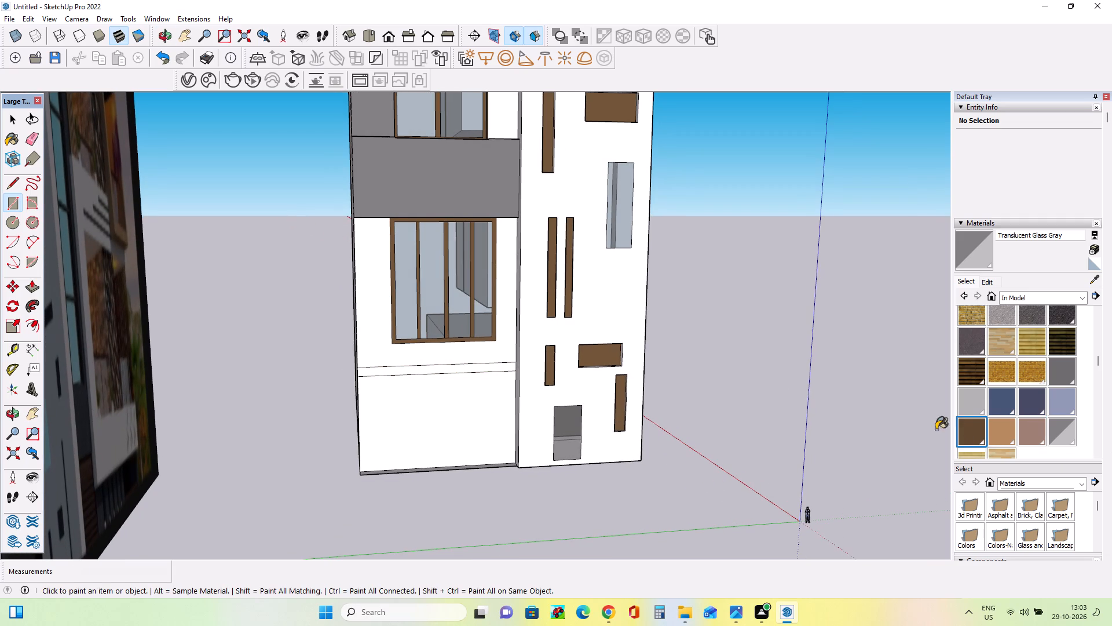
scroll(489, 373, "up", 1)
left_click(489, 367)
scroll(489, 367, "up", 1)
middle_click_drag(504, 426, 477, 434)
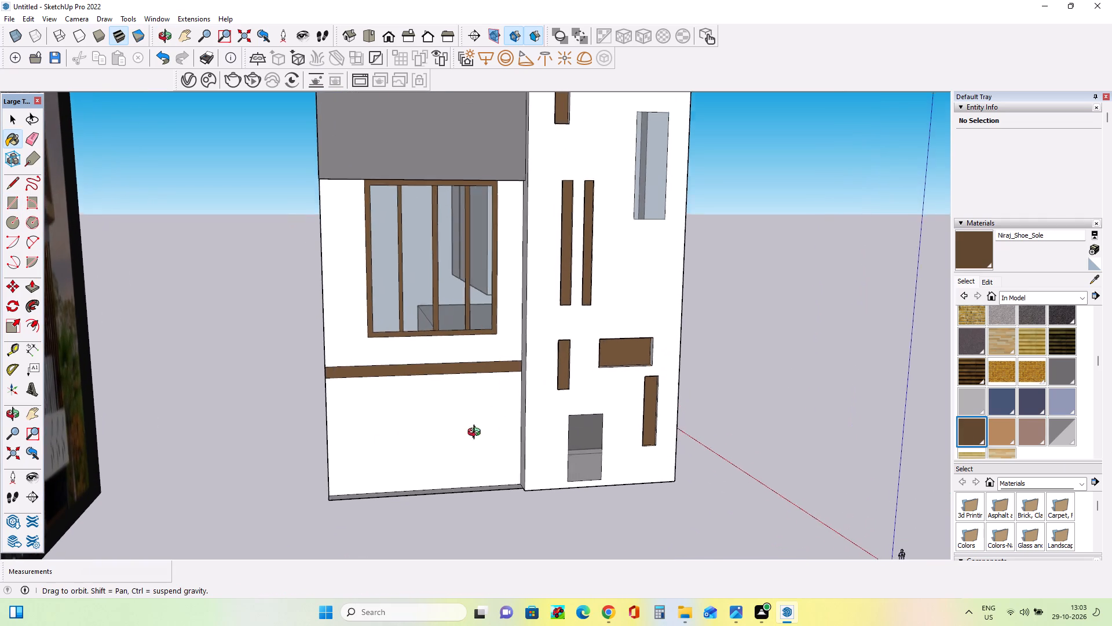
Push/Pull the brown band beneath the lower window outward about 3' 3/4" from the side wall.
middle_click_drag(477, 434, 322, 440)
scroll(322, 440, "down", 7)
middle_click_drag(389, 435, 413, 401)
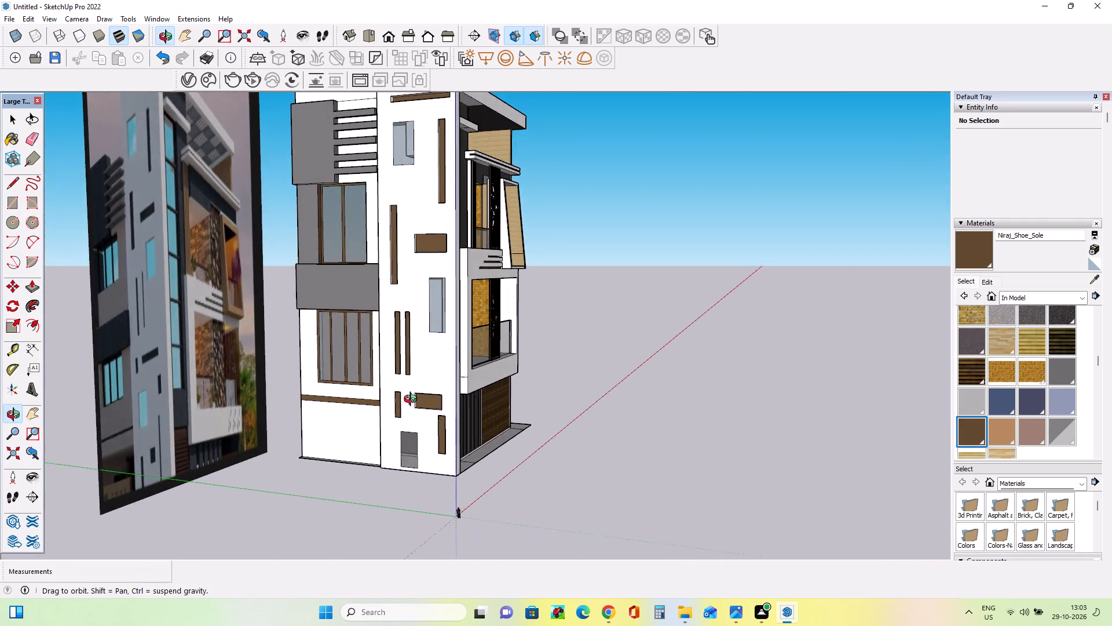
middle_click_drag(413, 401, 414, 401)
scroll(414, 401, "down", 5)
middle_click_drag(419, 359, 424, 329)
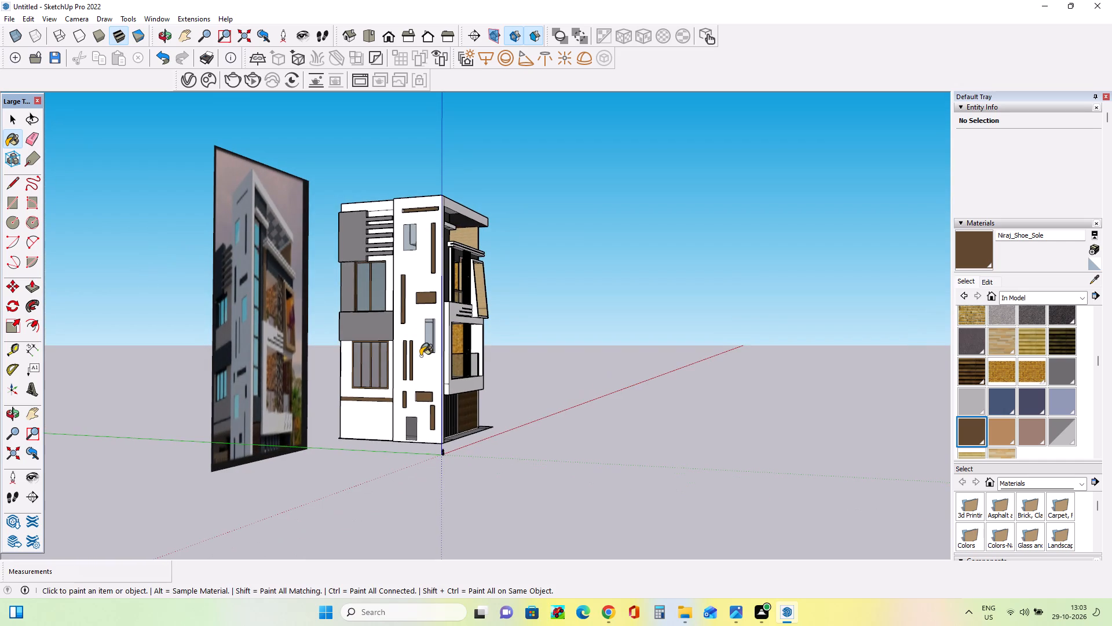
middle_click_drag(413, 402, 426, 435)
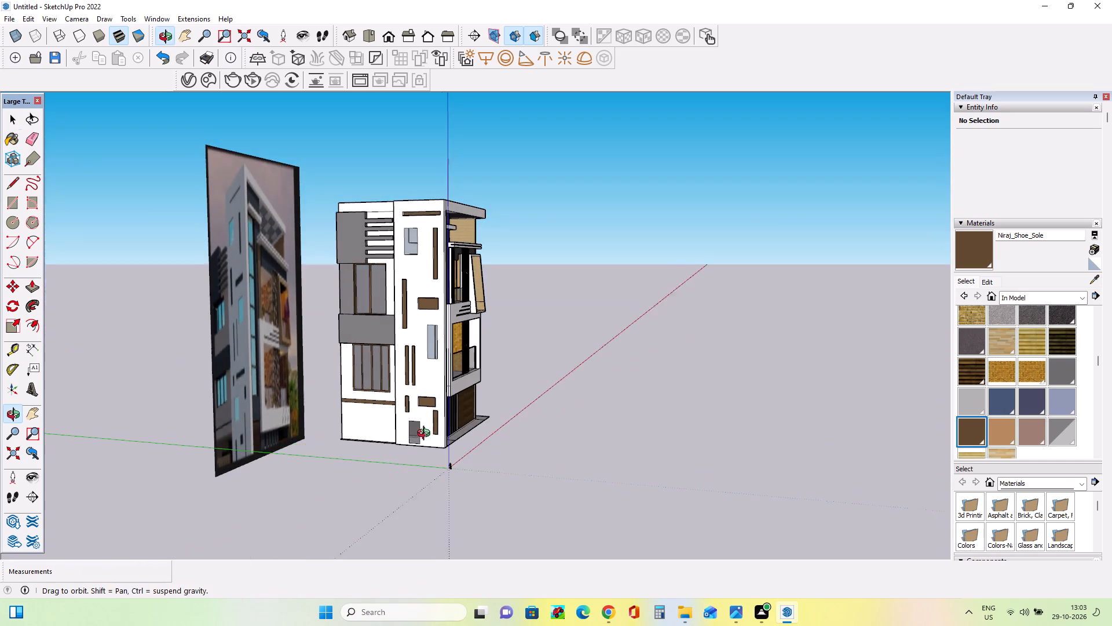
middle_click_drag(426, 435, 423, 442)
scroll(352, 419, "up", 7)
middle_click_drag(355, 405, 361, 424)
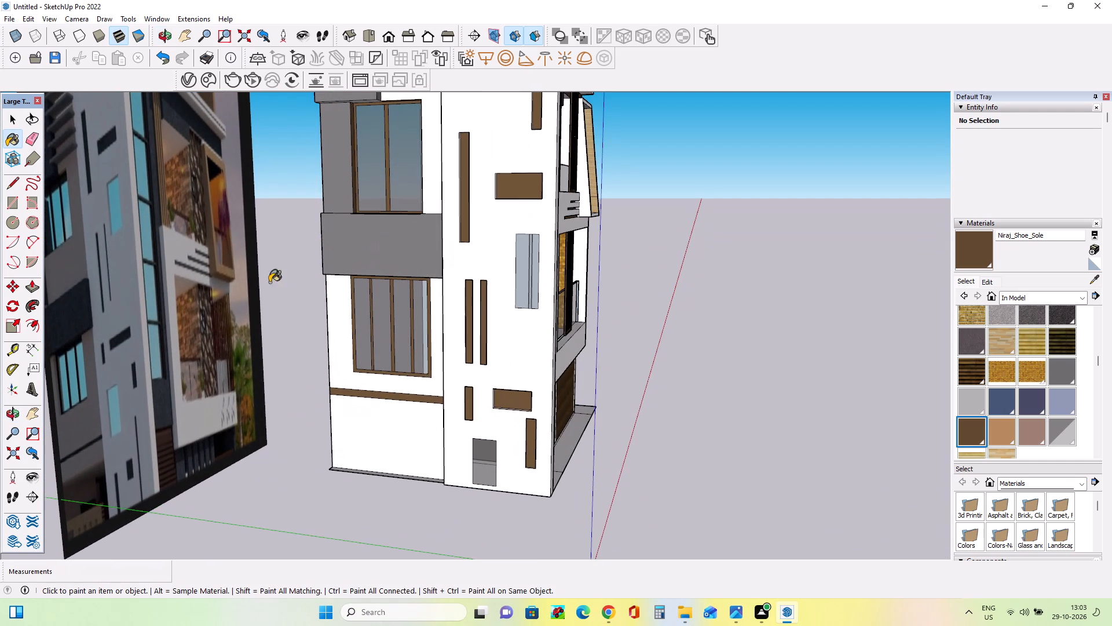
left_click(32, 292)
scroll(372, 399, "up", 4)
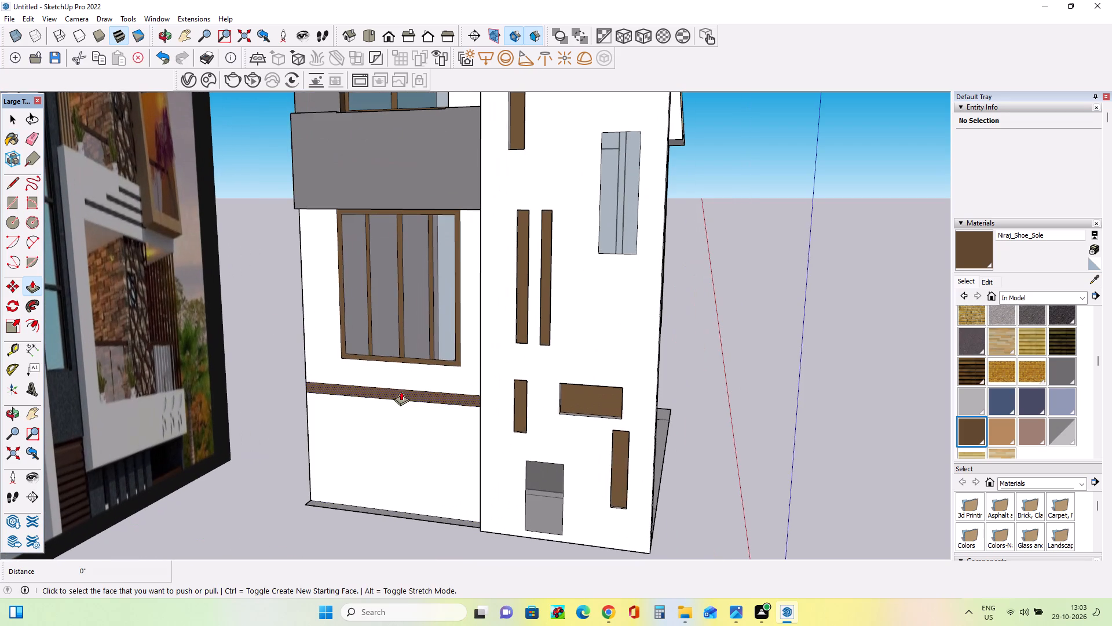
left_click(401, 394)
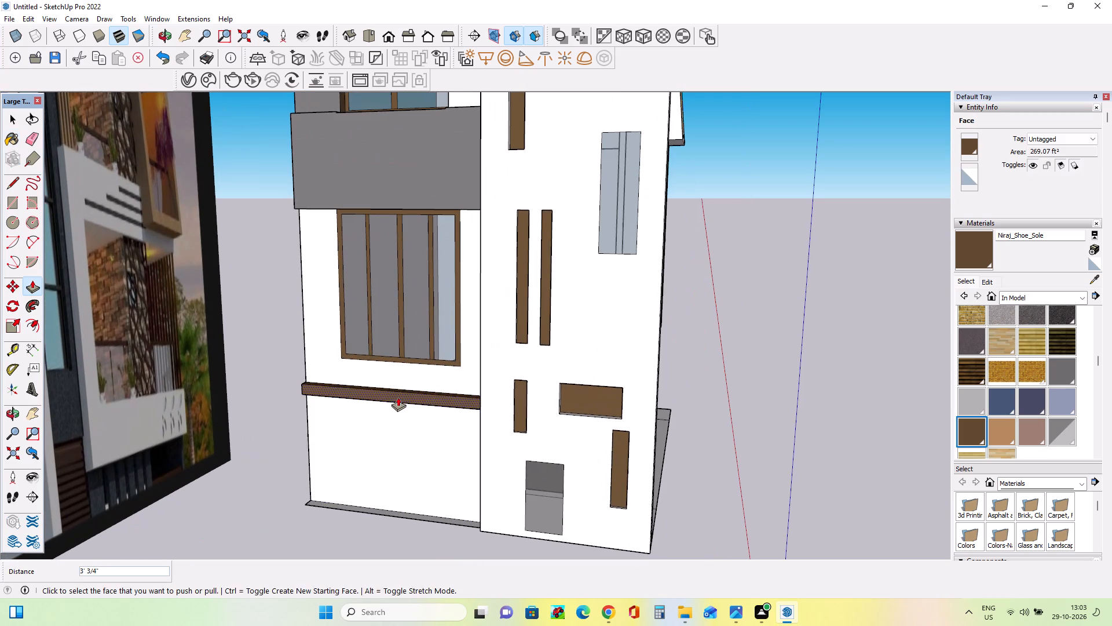
Examine the reference image's ground-floor side wall below the horizontal band and compare it with the model.
middle_click_drag(332, 366, 346, 343)
middle_click_drag(368, 364, 382, 384)
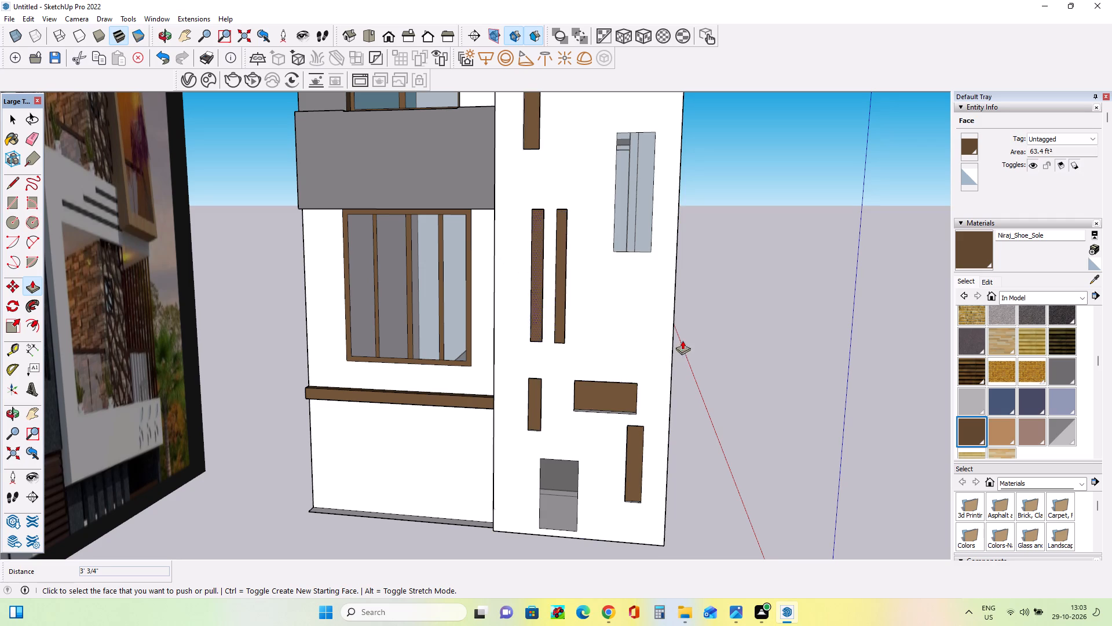
middle_click_drag(528, 322, 538, 297)
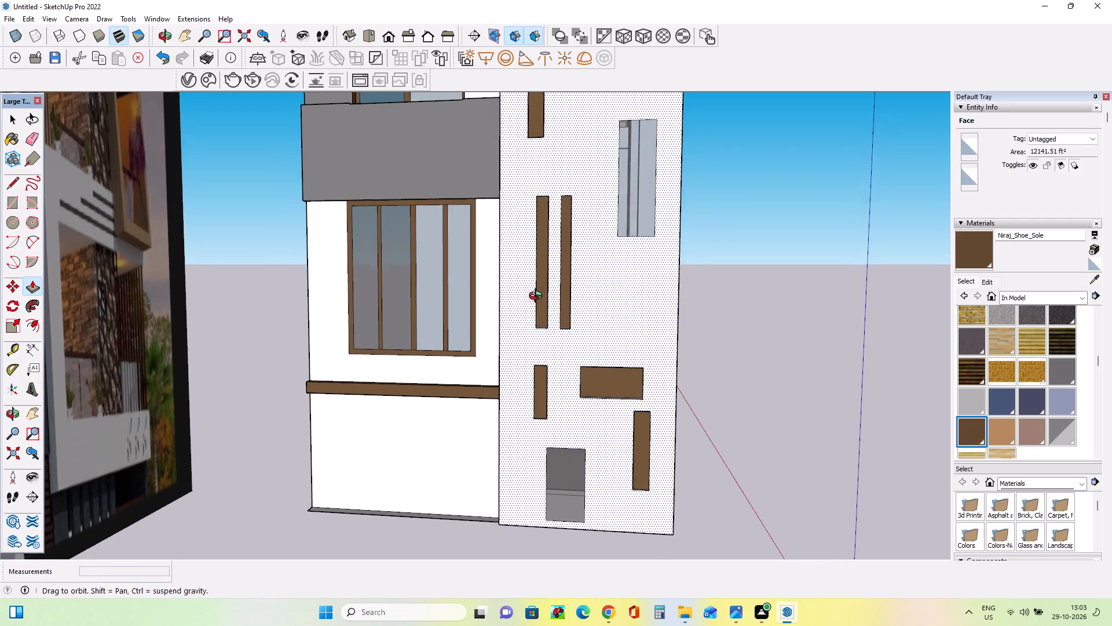
middle_click_drag(538, 297, 538, 296)
scroll(538, 296, "down", 6)
middle_click_drag(660, 383, 393, 392)
scroll(217, 420, "up", 2)
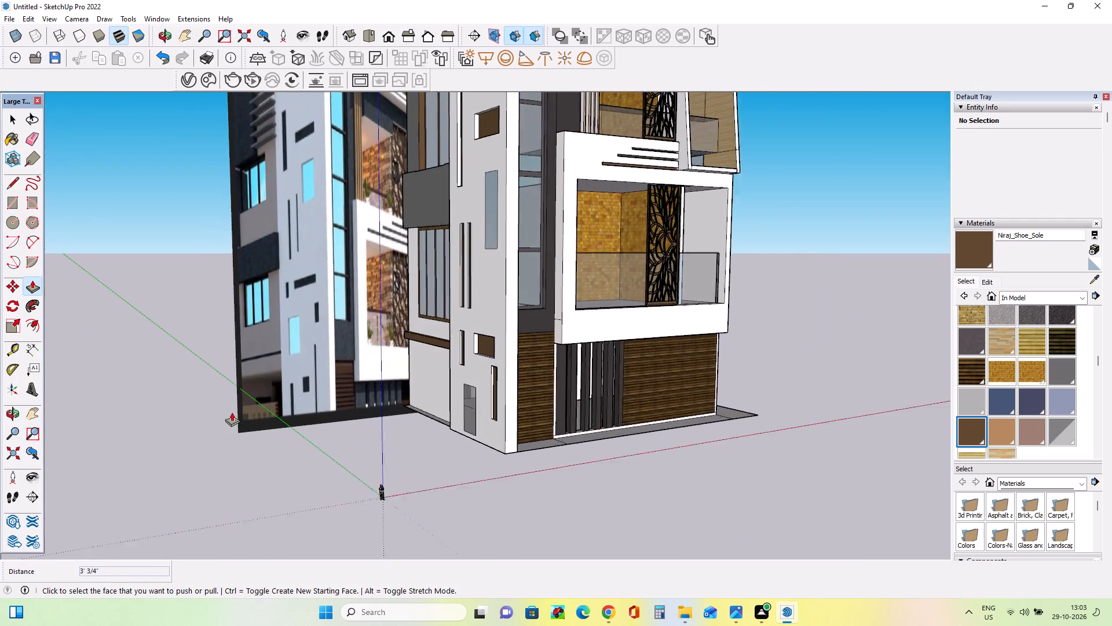
scroll(232, 412, "up", 13)
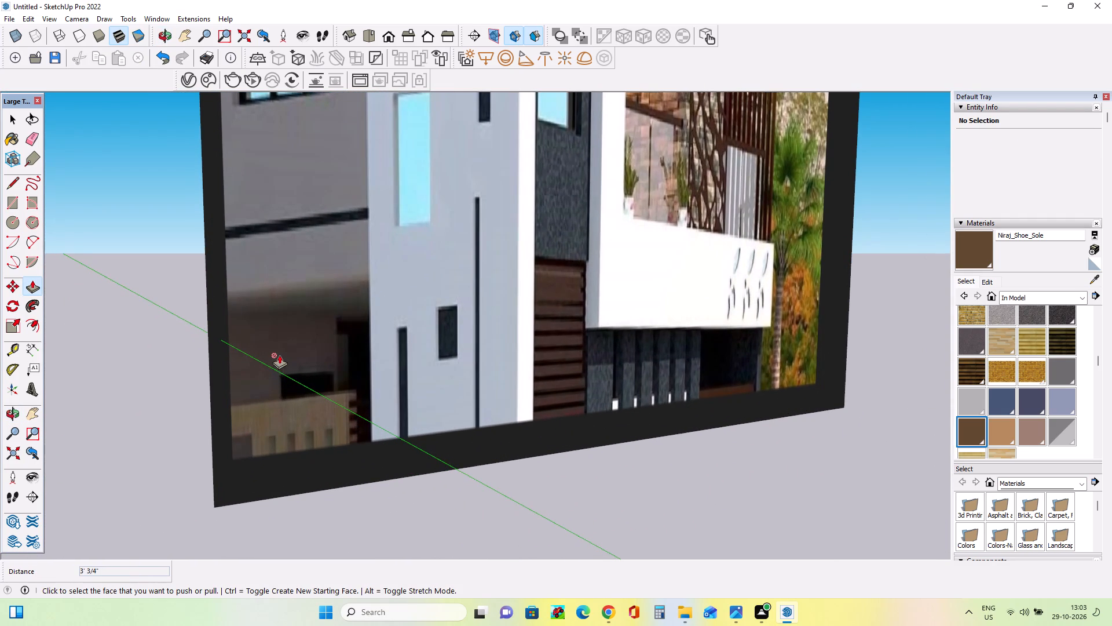
scroll(274, 352, "down", 9)
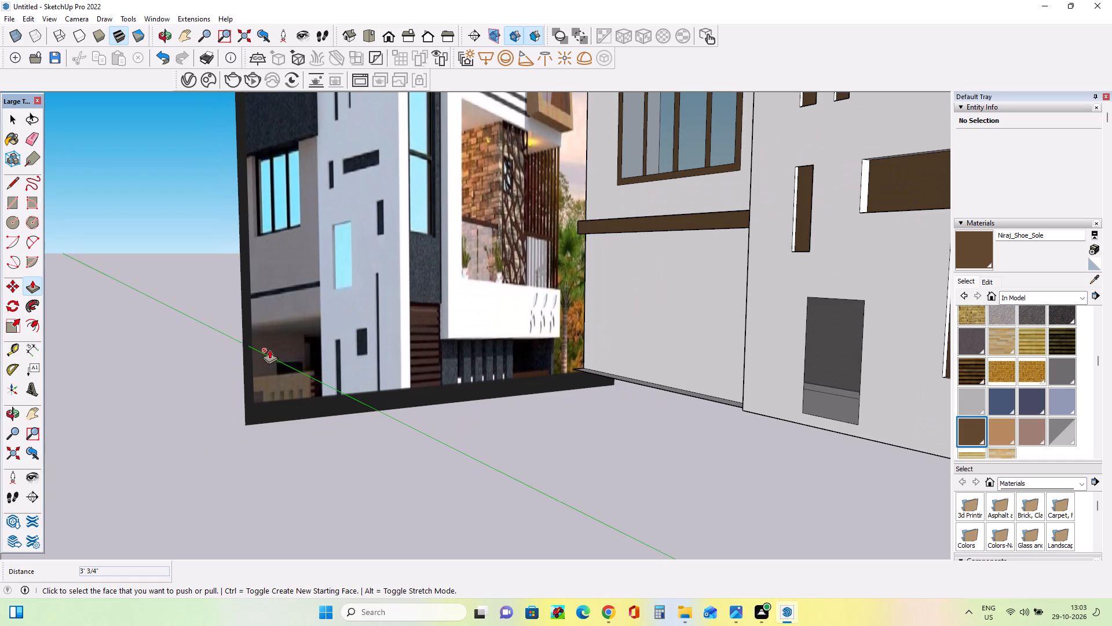
scroll(156, 233, "down", 4)
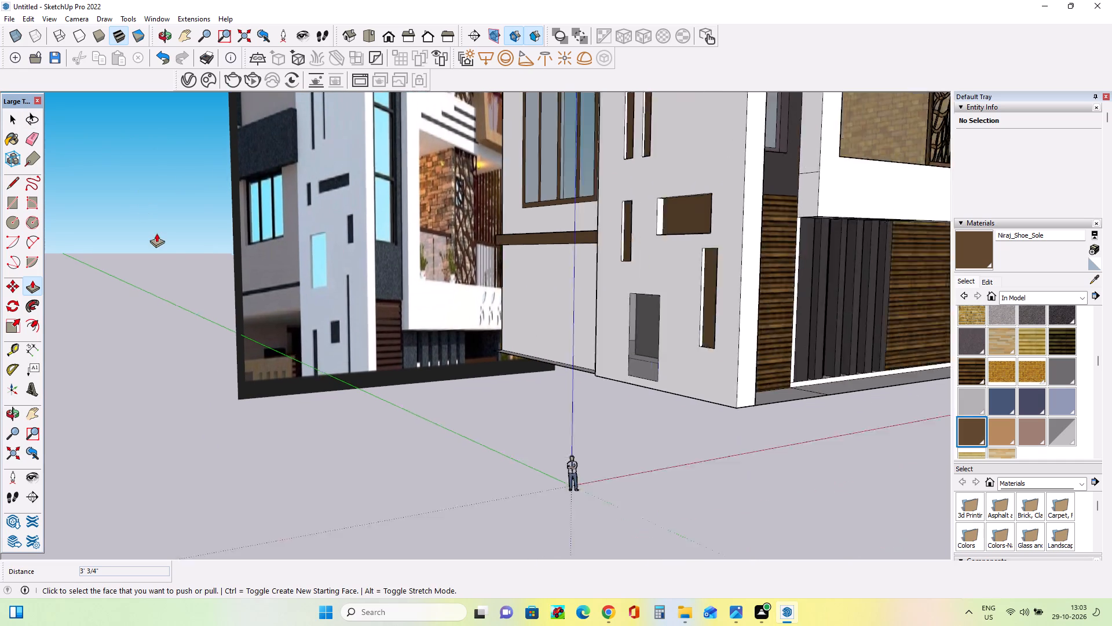
Push the ground-floor side wall below the brown band inward twice, the second time by about 5' 11 1/2".
middle_click_drag(376, 271, 389, 304)
scroll(389, 304, "down", 1)
middle_click_drag(447, 294, 489, 303)
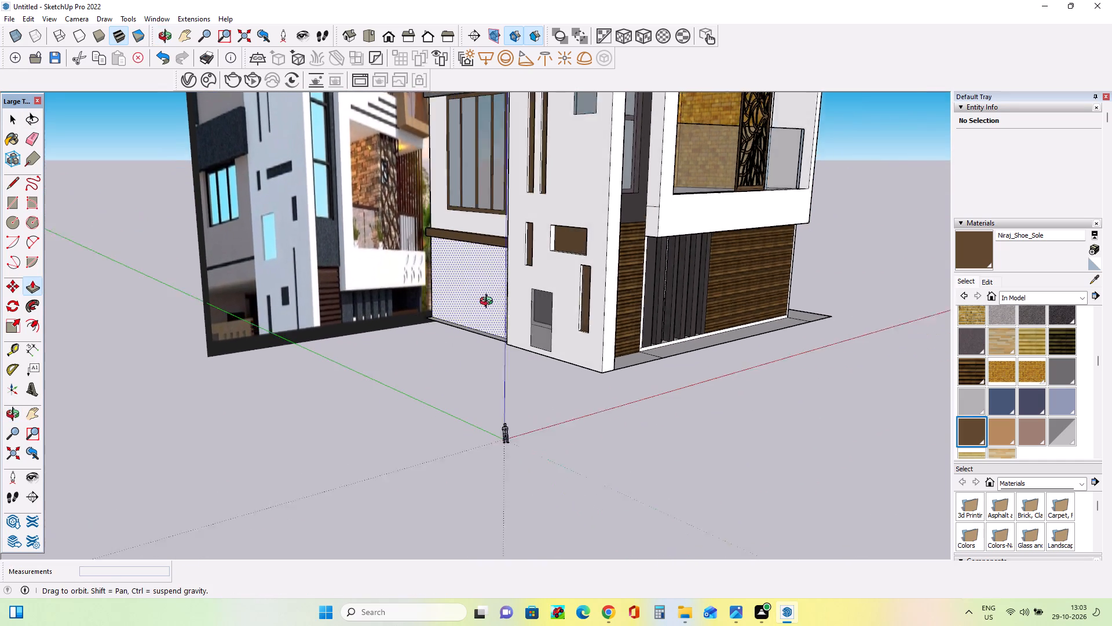
middle_click_drag(489, 303, 543, 332)
left_click_drag(469, 300, 474, 285)
left_click_drag(473, 293, 479, 284)
Compare the recessed ground-floor side wall with the reference image, examining the low fence and opening at the image's bottom corner.
scroll(299, 322, "down", 3)
middle_click_drag(392, 316, 403, 297)
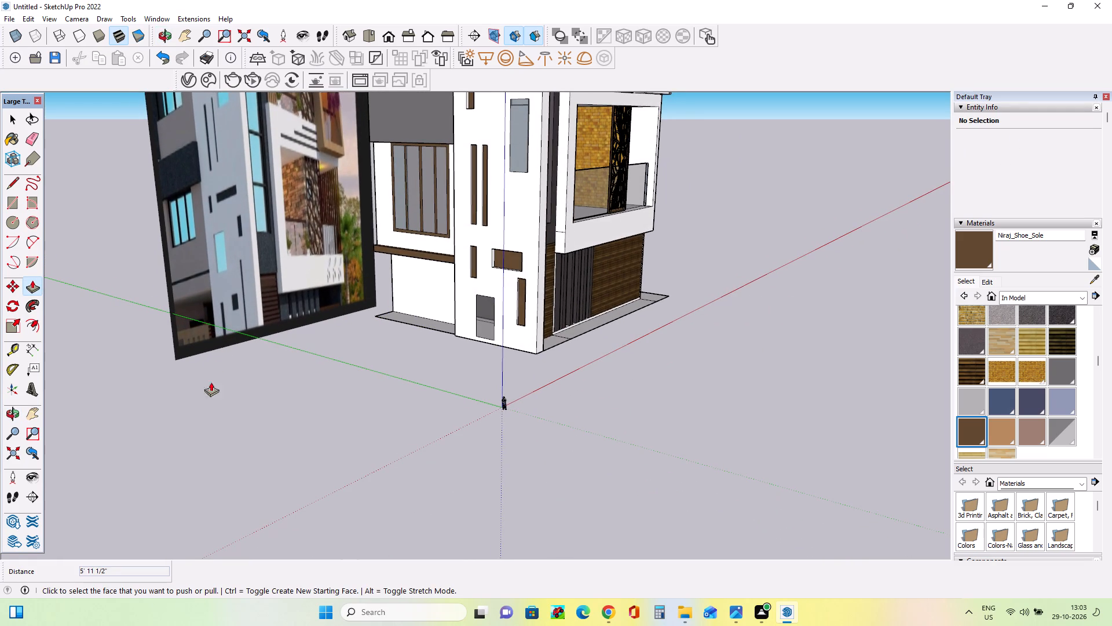
scroll(262, 426, "down", 3)
middle_click_drag(356, 414, 317, 428)
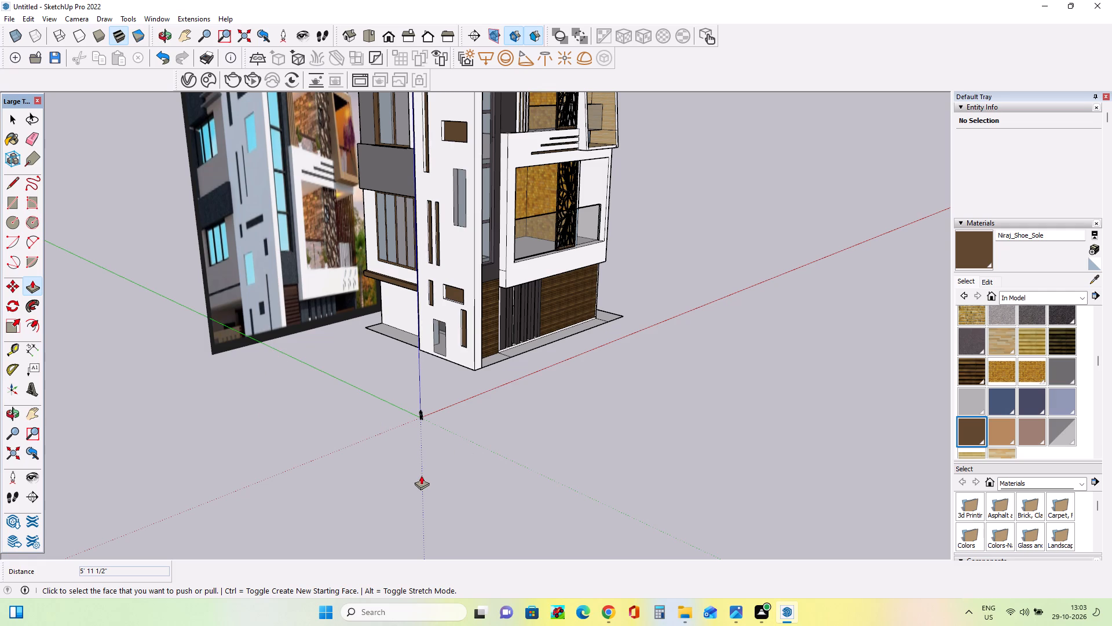
scroll(421, 475, "down", 3)
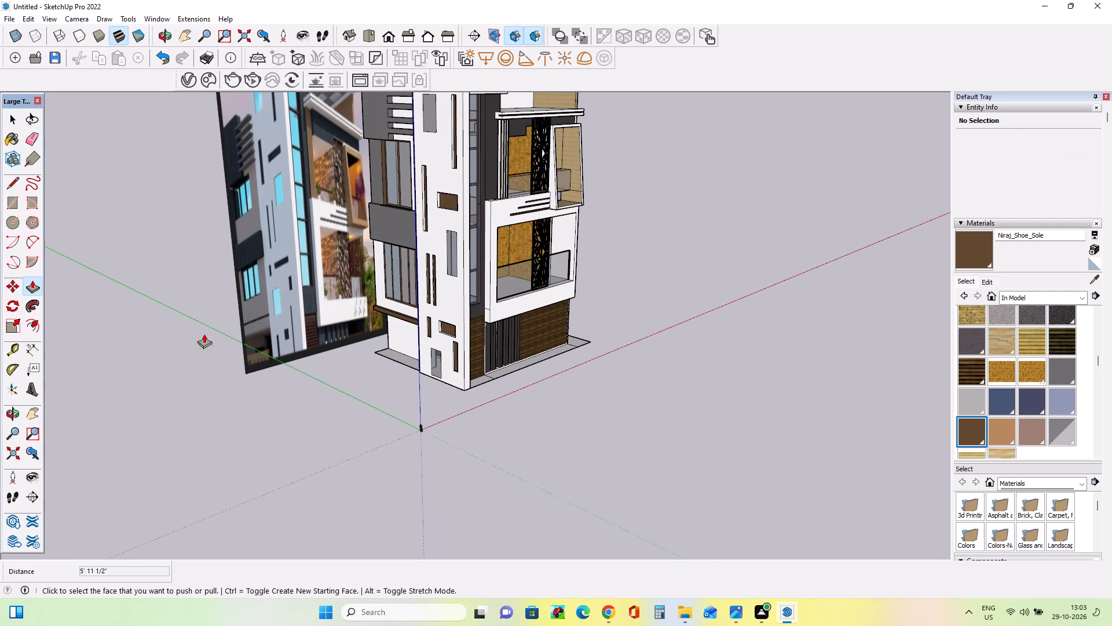
left_click(34, 409)
left_click_drag(268, 364, 281, 455)
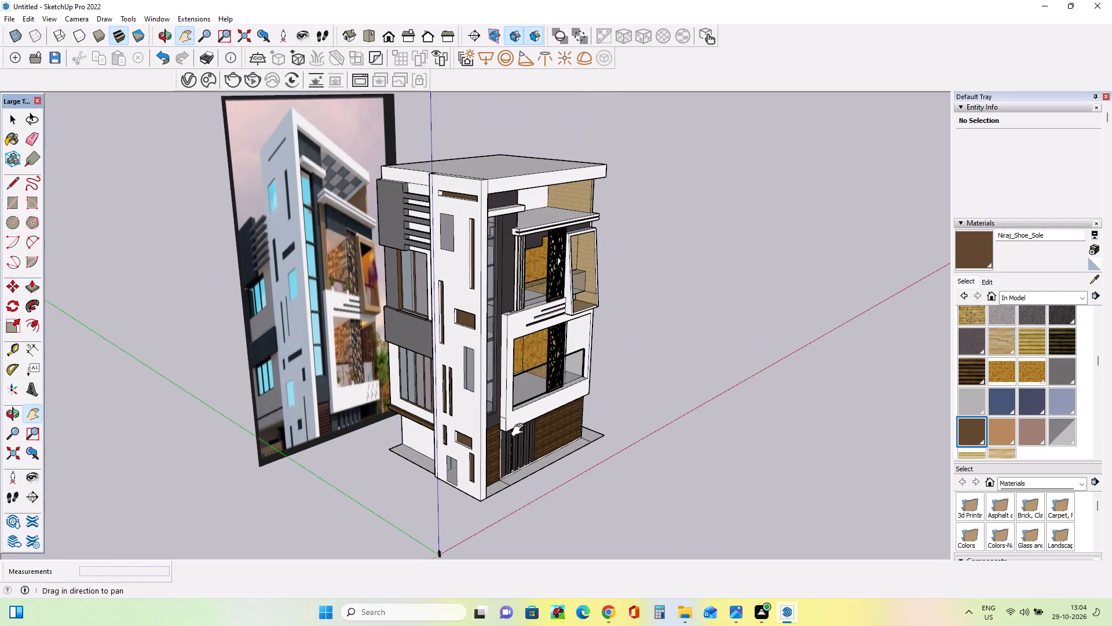
left_click_drag(517, 430, 513, 414)
middle_click_drag(442, 417, 532, 425)
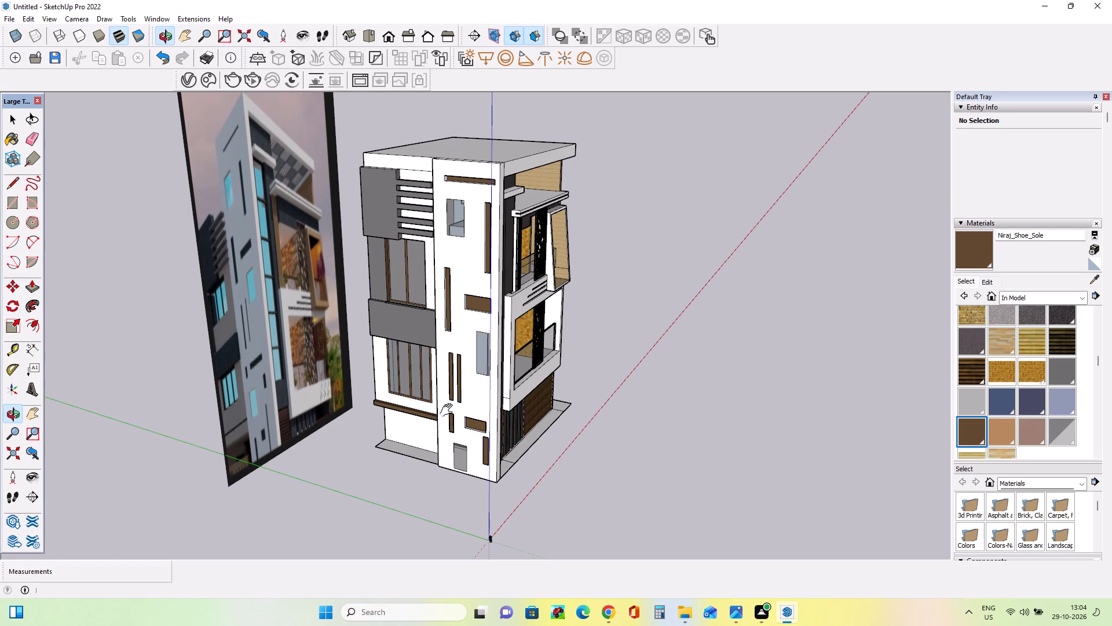
middle_click_drag(458, 404, 465, 385)
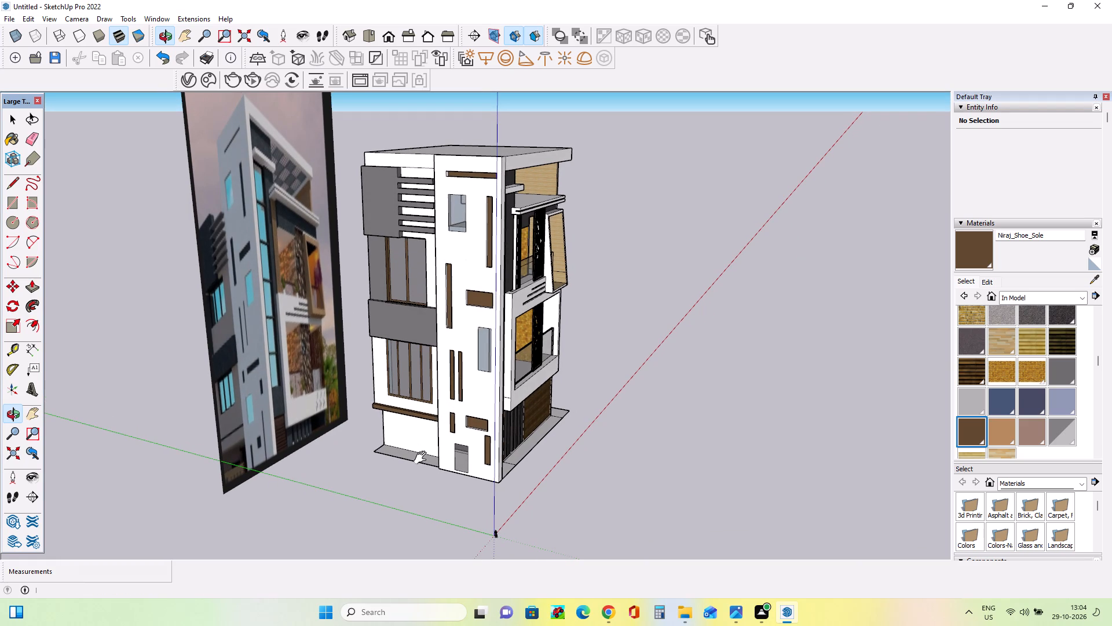
middle_click_drag(452, 474, 480, 457)
scroll(224, 483, "up", 6)
scroll(231, 477, "down", 1)
scroll(231, 477, "up", 11)
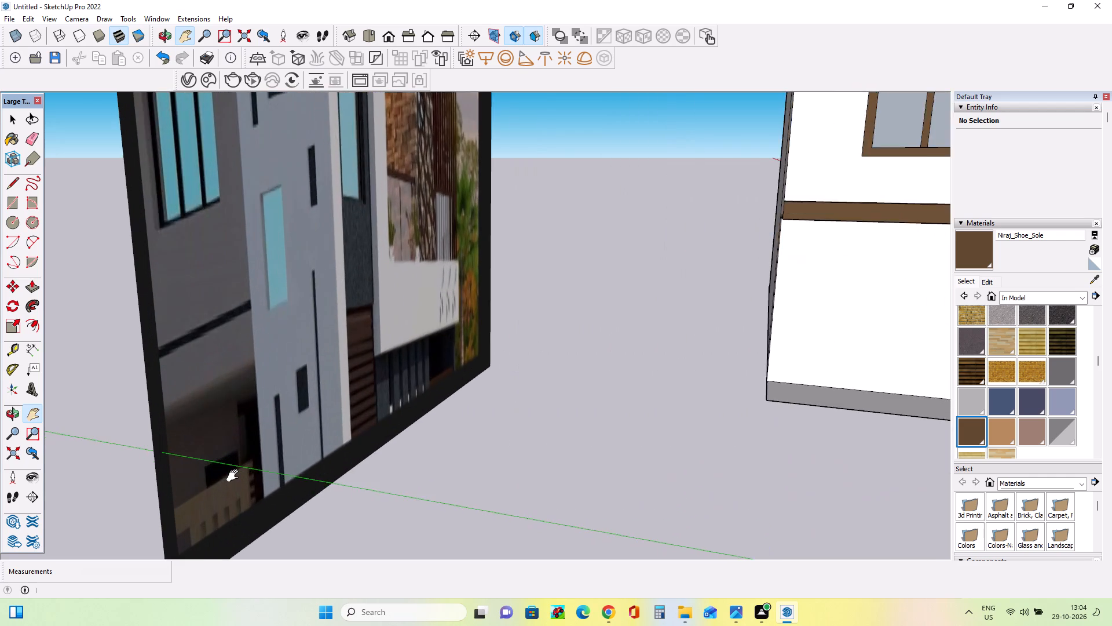
scroll(235, 476, "up", 4)
scroll(235, 476, "down", 19)
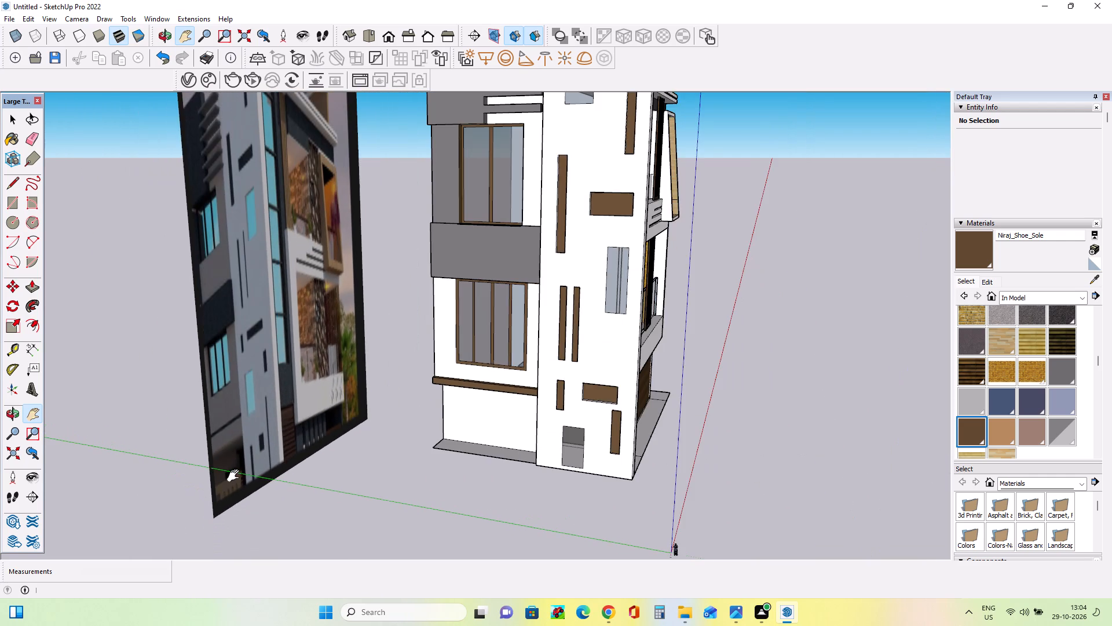
middle_click_drag(392, 462, 394, 469)
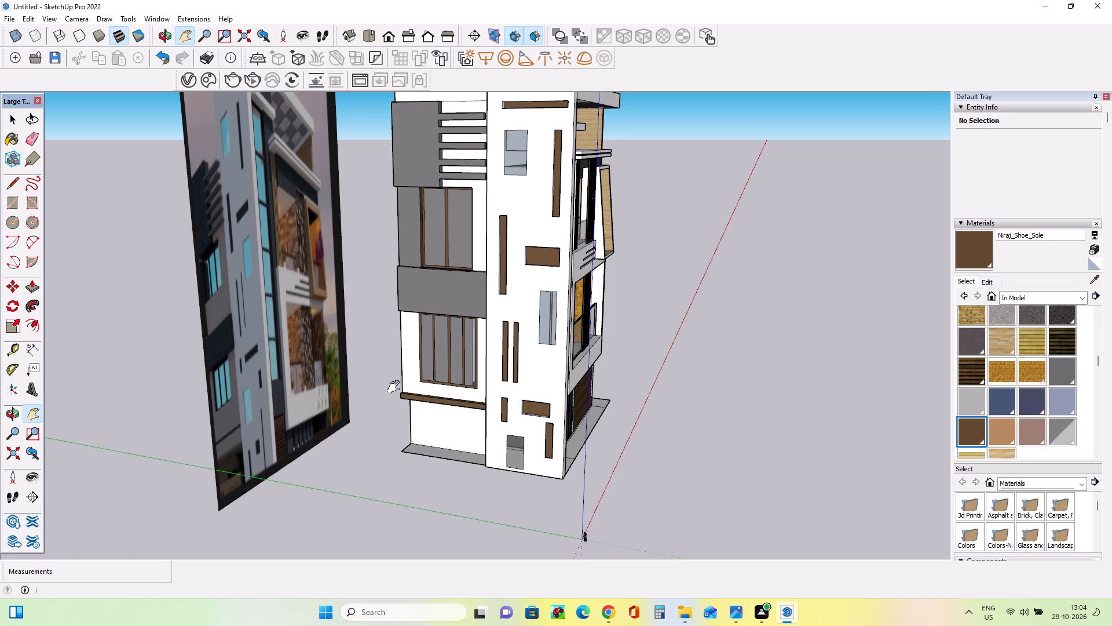
middle_click_drag(426, 388, 426, 398)
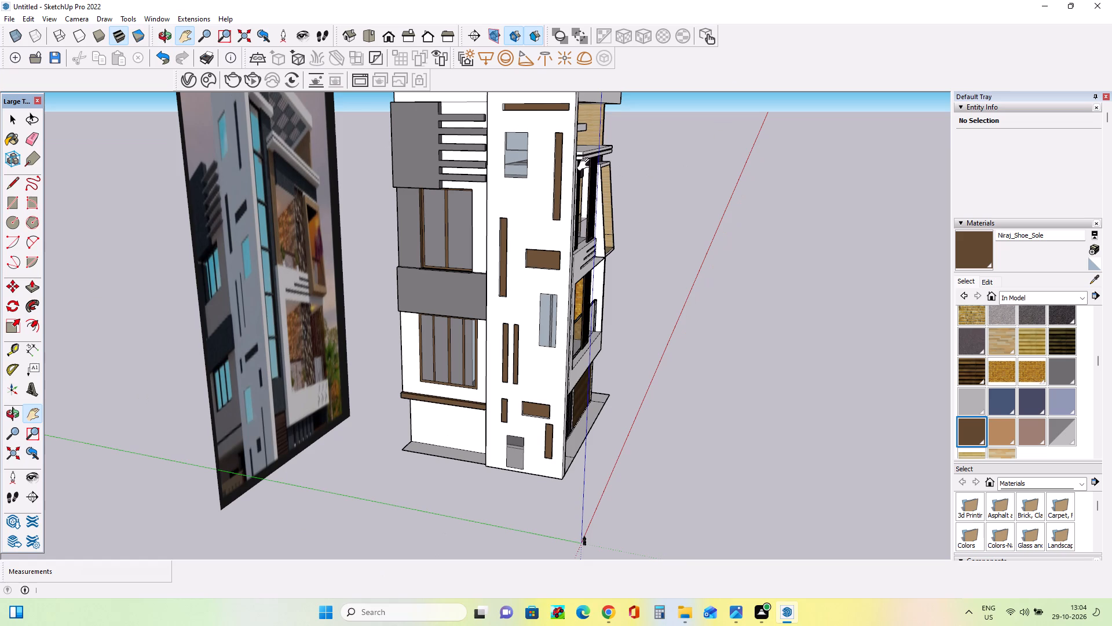
middle_click_drag(510, 392, 515, 413)
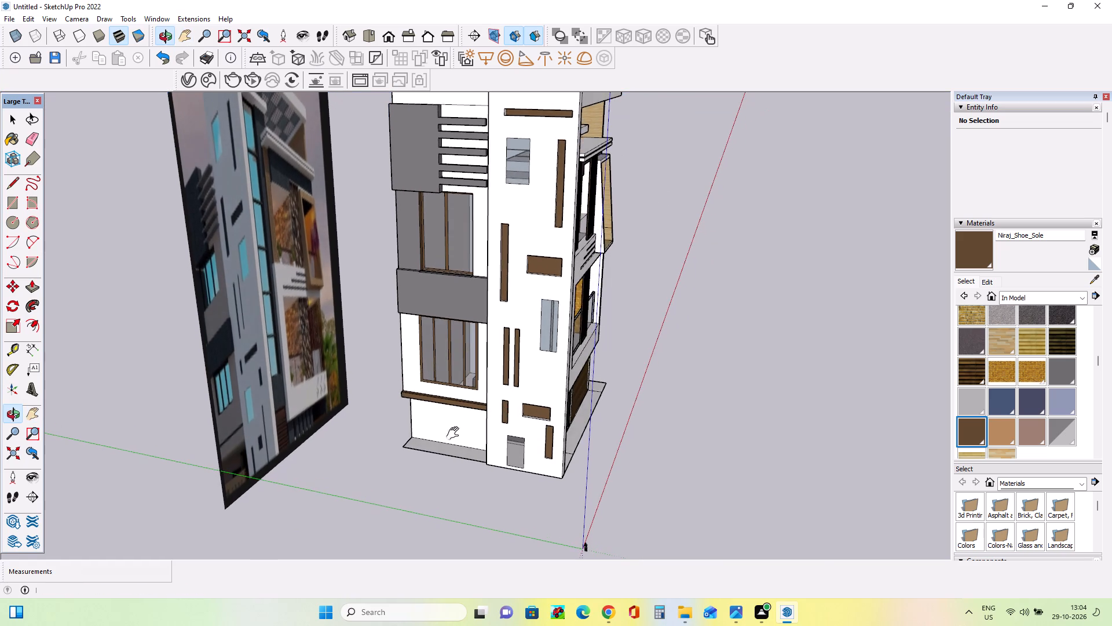
scroll(441, 435, "up", 7)
scroll(491, 417, "down", 4)
middle_click_drag(494, 417, 500, 393)
scroll(497, 399, "down", 4)
middle_click_drag(495, 405, 290, 432)
scroll(321, 414, "up", 5)
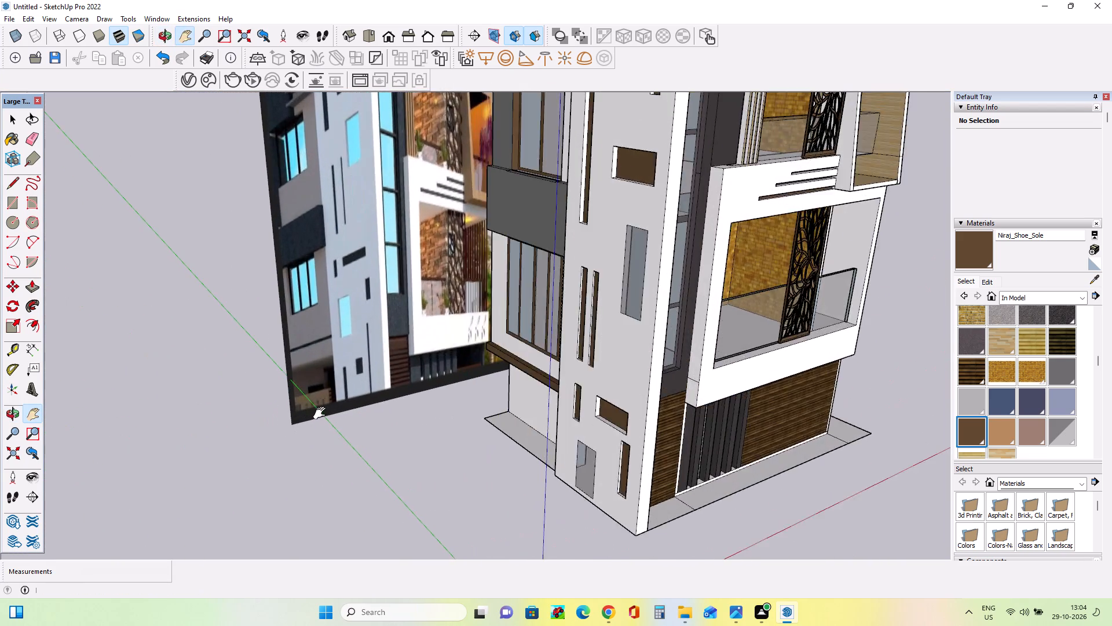
scroll(322, 413, "up", 13)
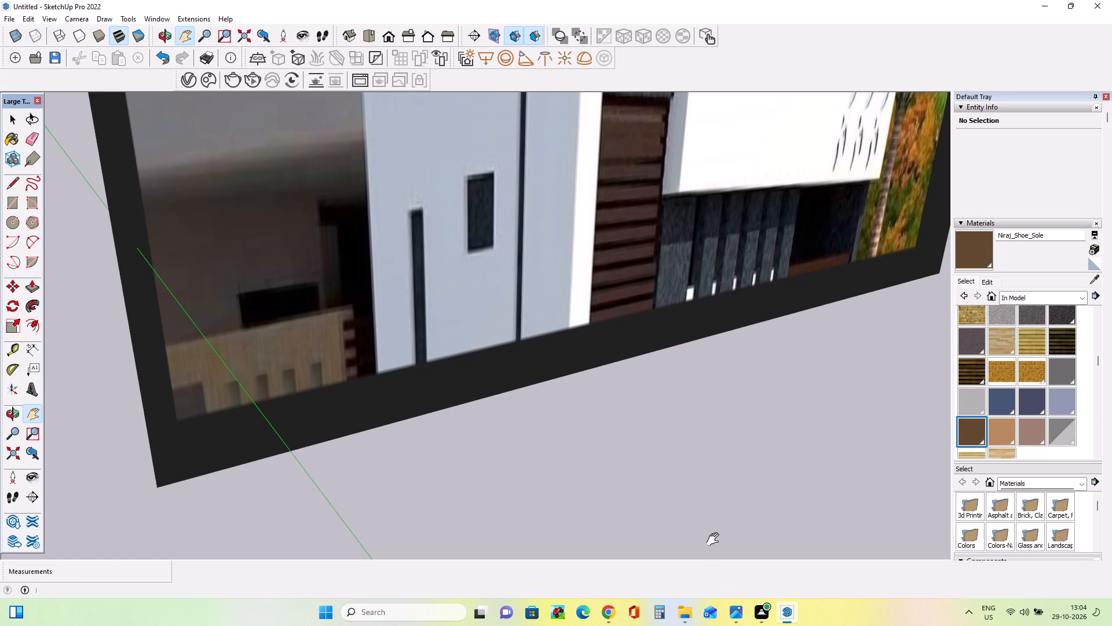
scroll(354, 405, "down", 4)
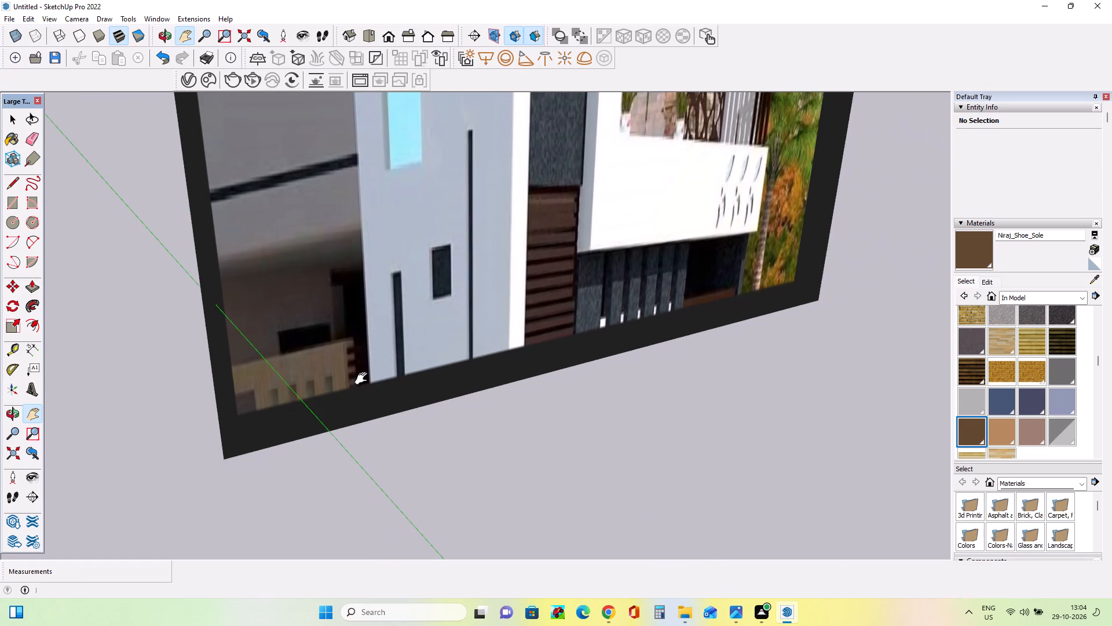
Examine the low fence and opening at the reference image's bottom corner against the model's recessed ground-floor side wall.
scroll(364, 378, "down", 8)
middle_click_drag(445, 361, 470, 398)
scroll(325, 385, "down", 1)
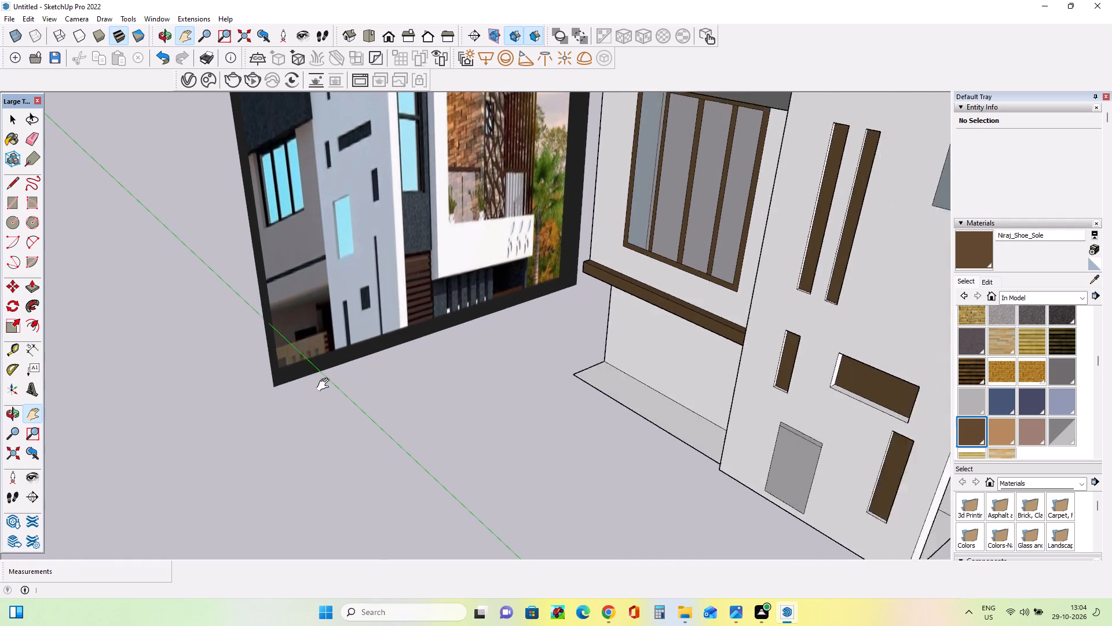
scroll(325, 385, "down", 5)
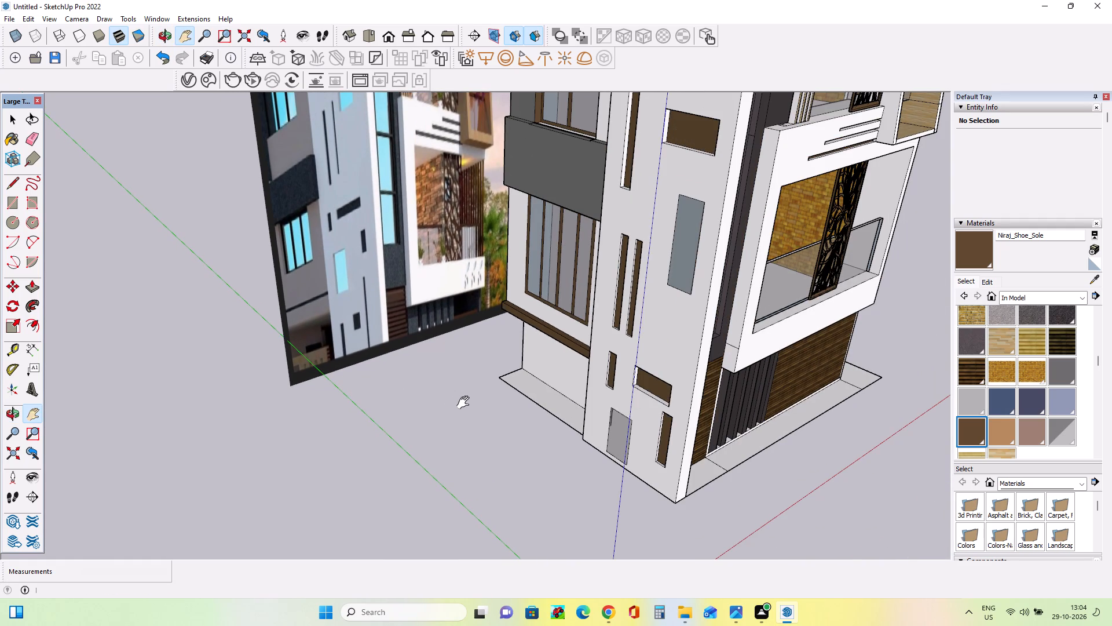
middle_click_drag(459, 406, 480, 443)
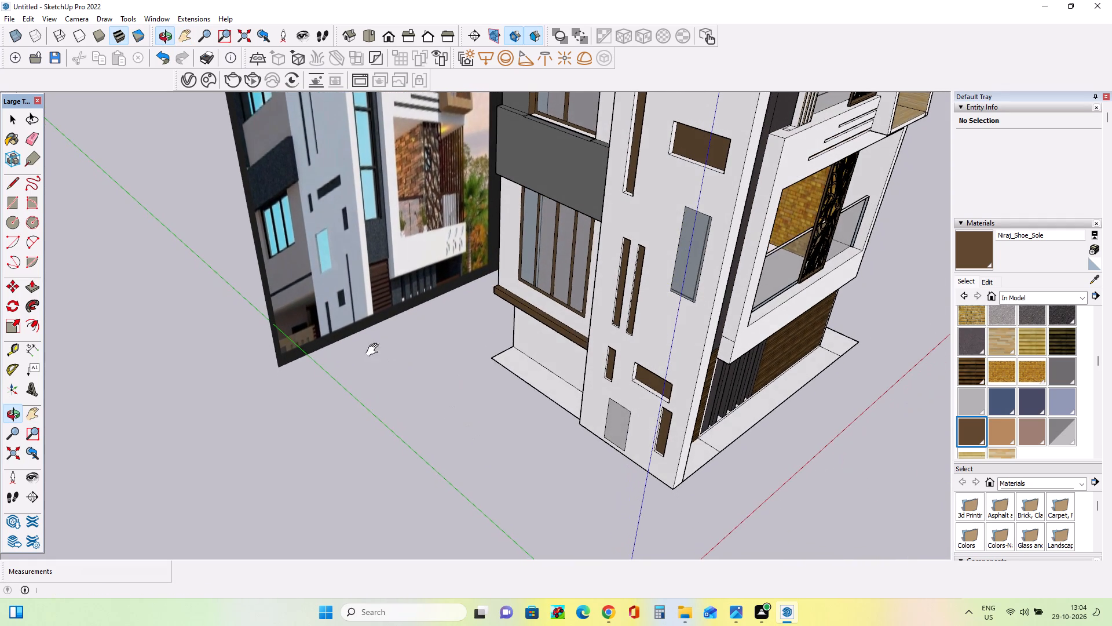
scroll(325, 329, "up", 16)
scroll(285, 332, "down", 6)
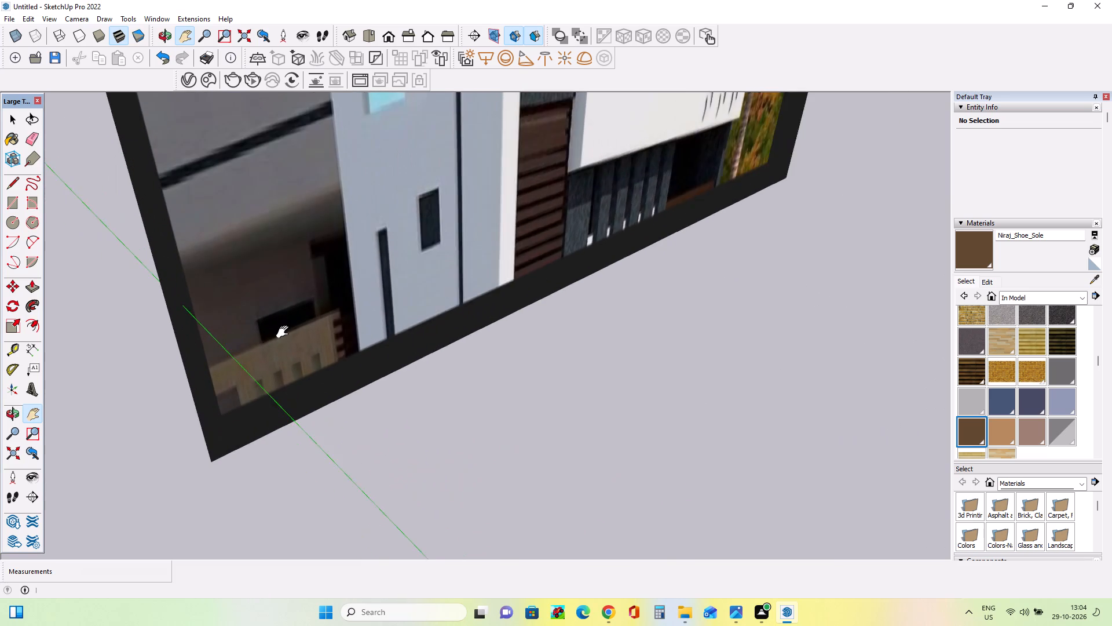
scroll(285, 332, "down", 16)
Compare the whole building's front and side facades with the reference image from several angles.
middle_click_drag(471, 347, 558, 361)
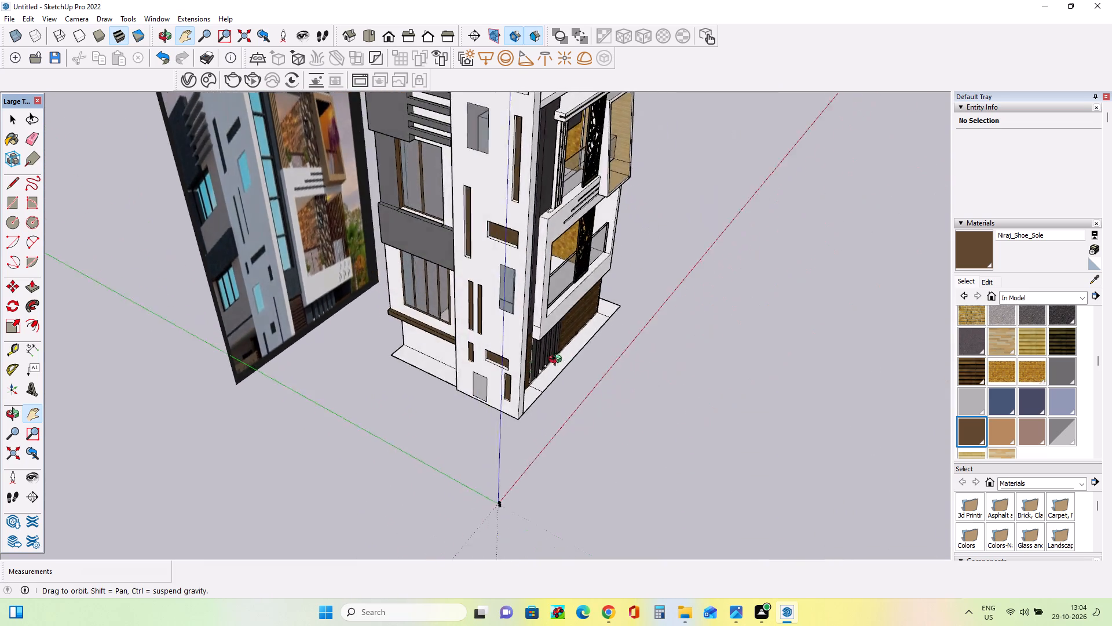
middle_click_drag(558, 361, 631, 326)
scroll(363, 372, "down", 4)
middle_click_drag(522, 399, 472, 359)
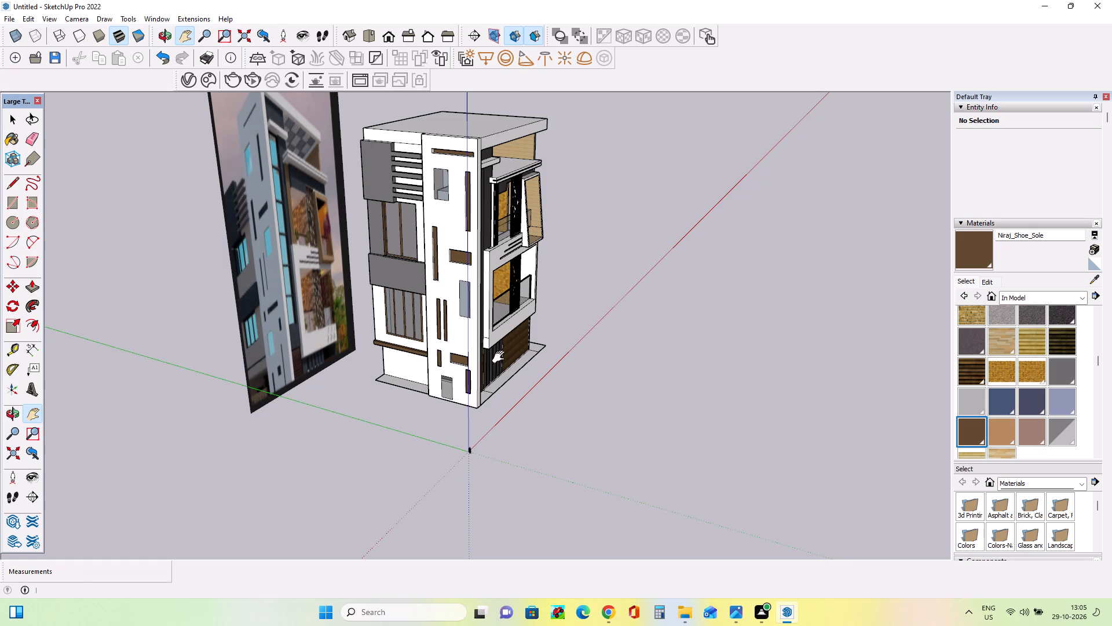
left_click_drag(526, 350, 530, 365)
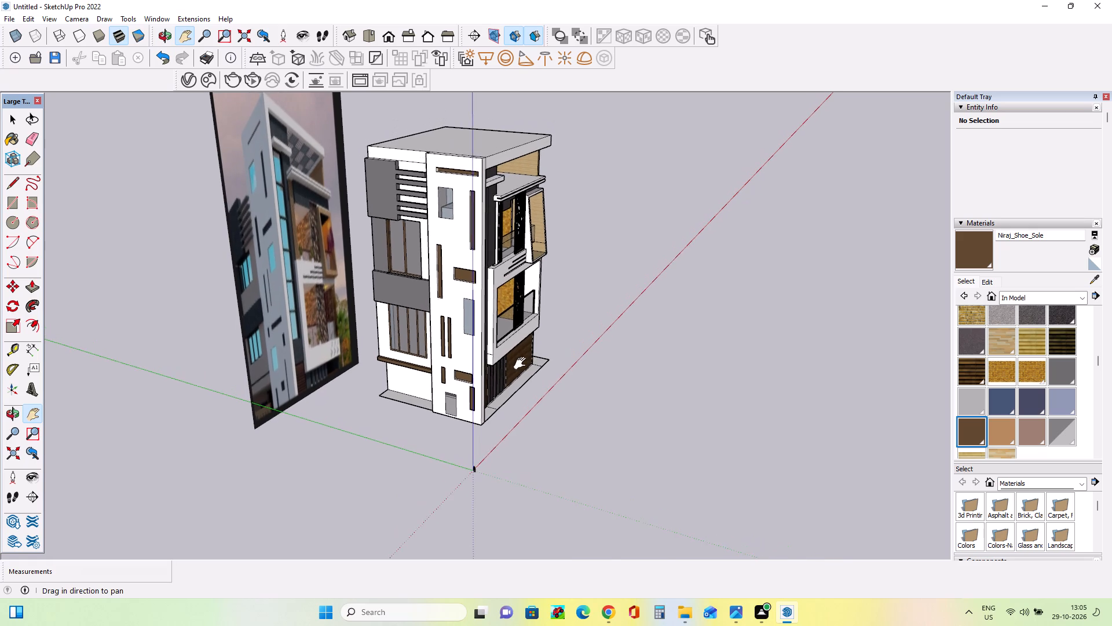
scroll(519, 354, "up", 4)
left_click_drag(506, 392, 507, 418)
scroll(520, 409, "up", 1)
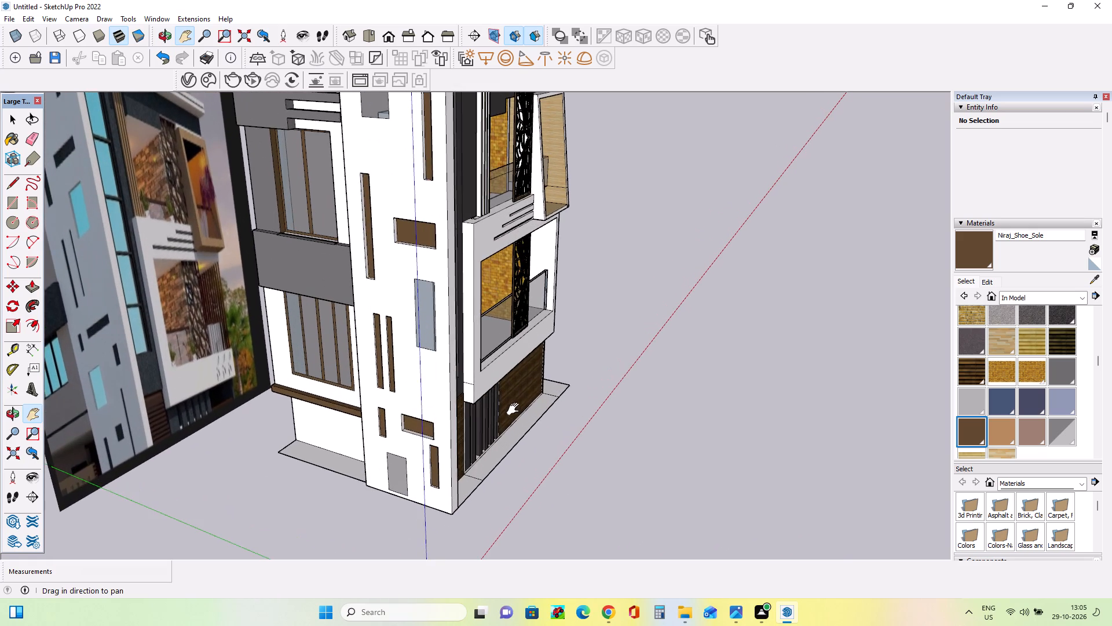
left_click_drag(515, 409, 523, 452)
middle_click_drag(559, 447, 485, 426)
scroll(485, 426, "down", 3)
middle_click_drag(517, 407, 517, 388)
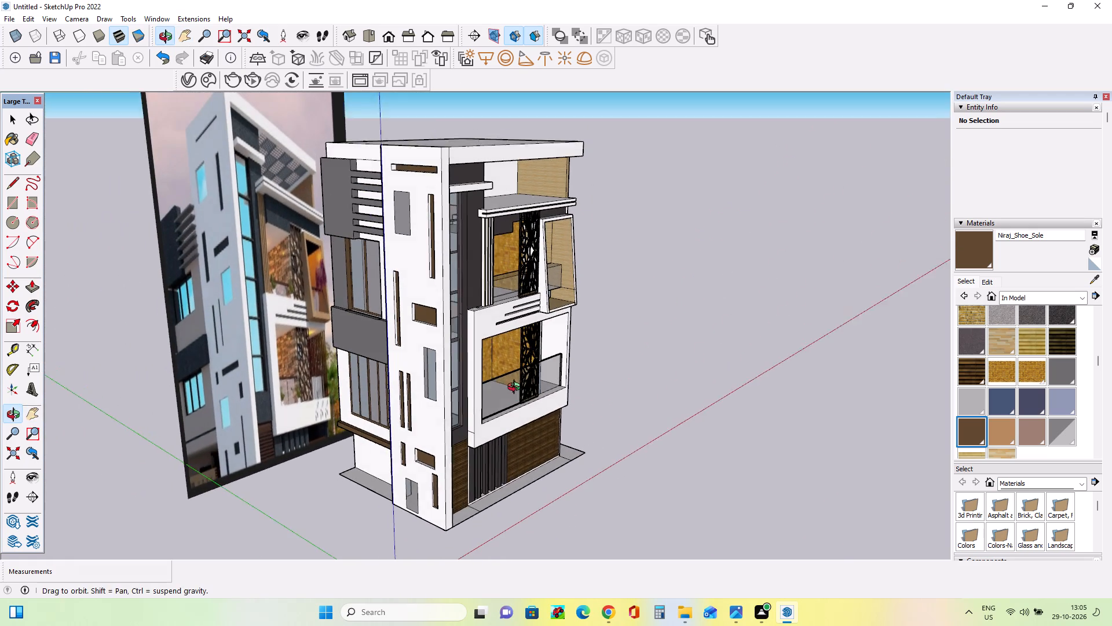
middle_click_drag(517, 388, 517, 385)
scroll(511, 384, "up", 1)
middle_click(515, 383)
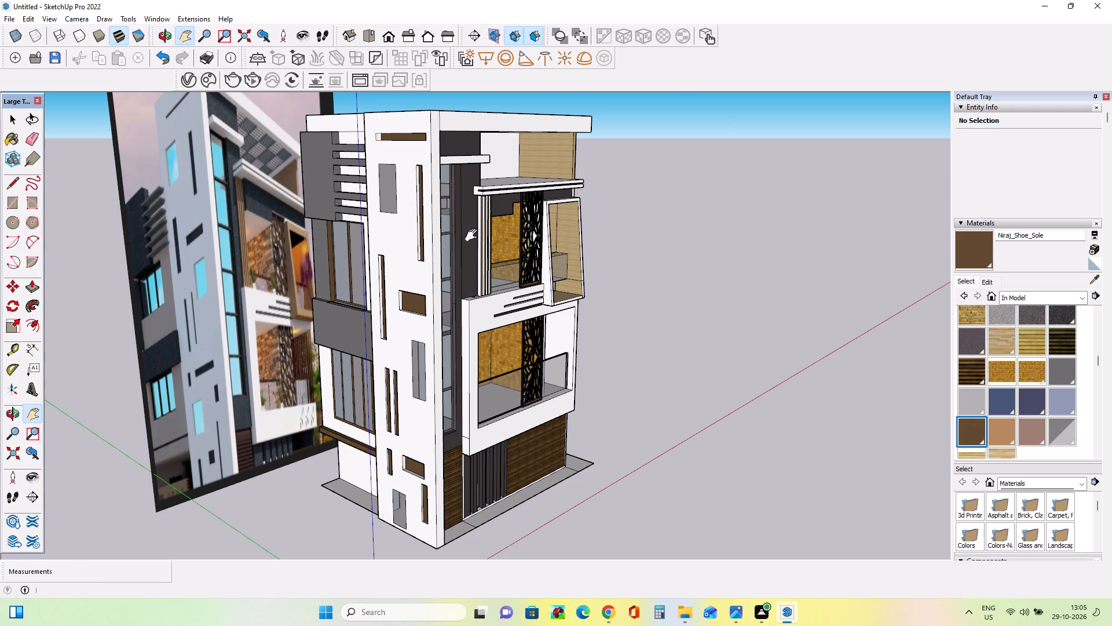
middle_click_drag(455, 377, 409, 316)
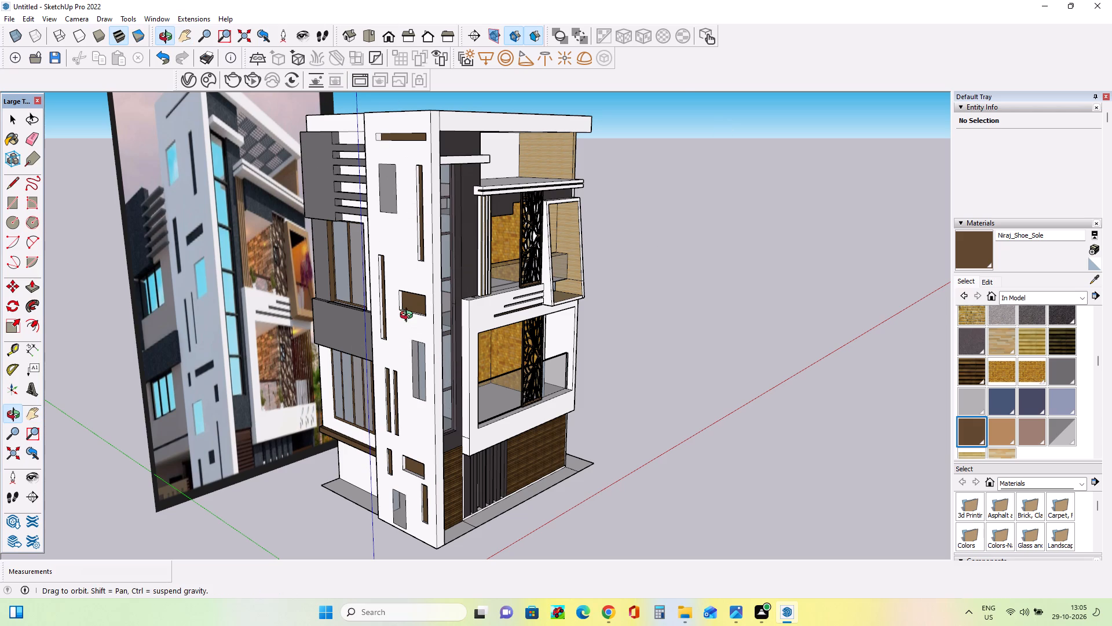
middle_click_drag(409, 316, 384, 276)
middle_click_drag(495, 332, 475, 337)
middle_click_drag(349, 387, 546, 457)
scroll(359, 308, "down", 2)
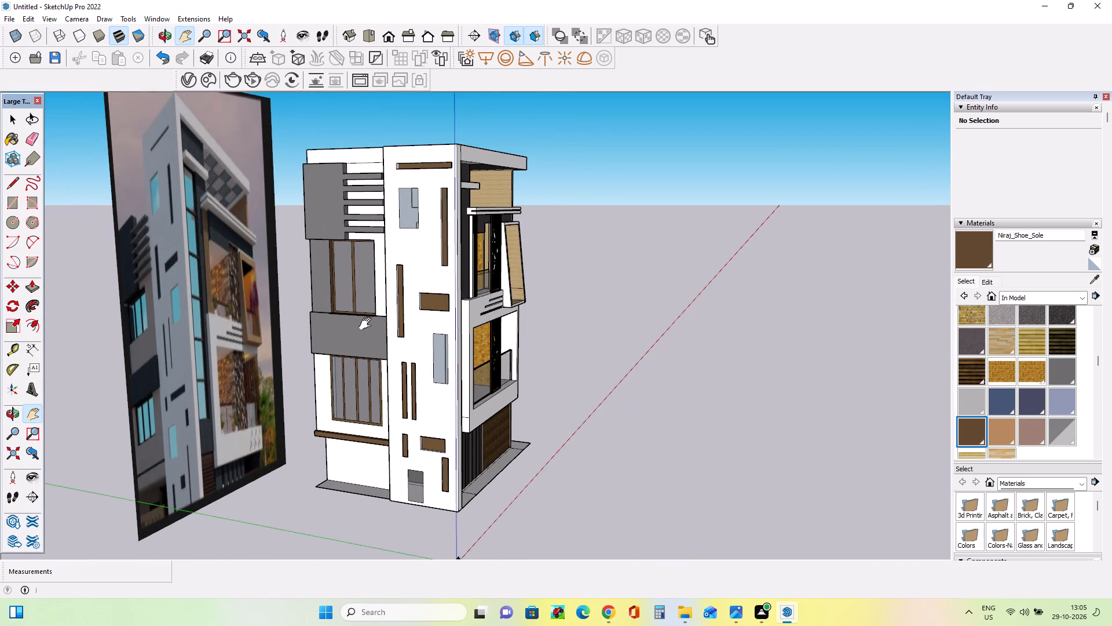
middle_click_drag(387, 357, 398, 375)
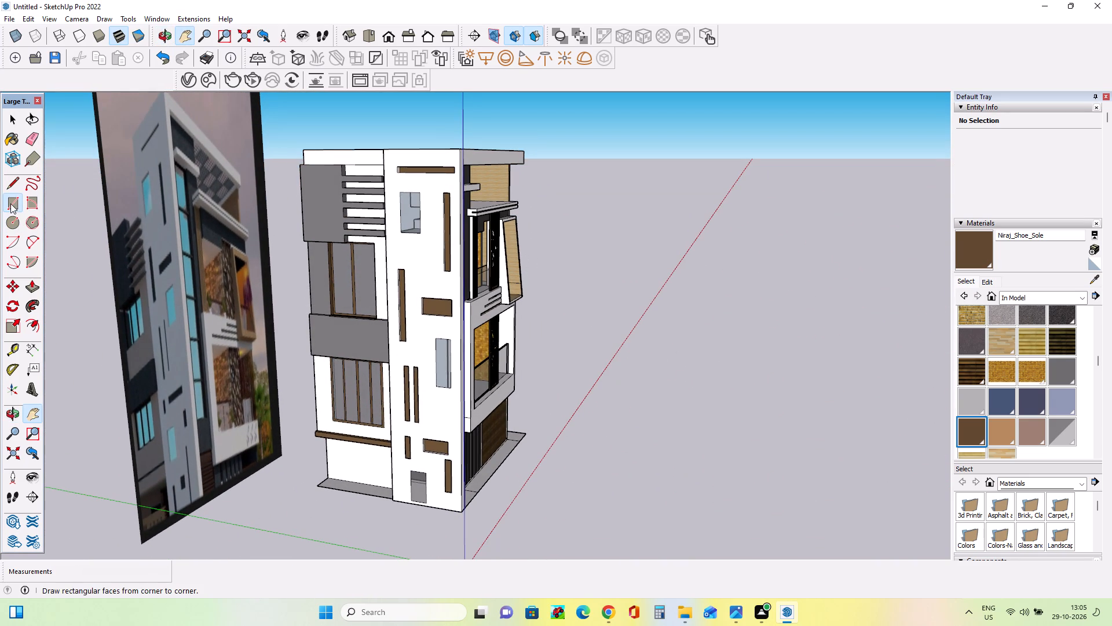
Draw a rectangle about 68' 10" by 3' 10" along the outer edge of the recessed ground-floor slab.
left_click(10, 203)
middle_click_drag(203, 264, 225, 302)
scroll(231, 451, "up", 3)
scroll(361, 504, "up", 4)
middle_click_drag(450, 532, 598, 566)
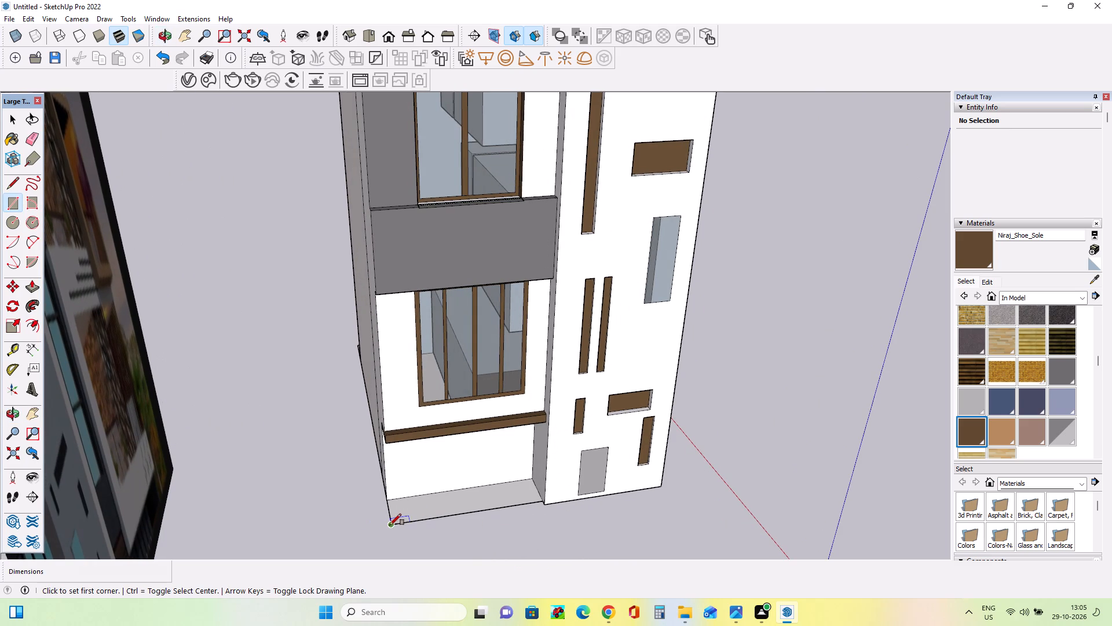
left_click(392, 525)
scroll(542, 496, "up", 3)
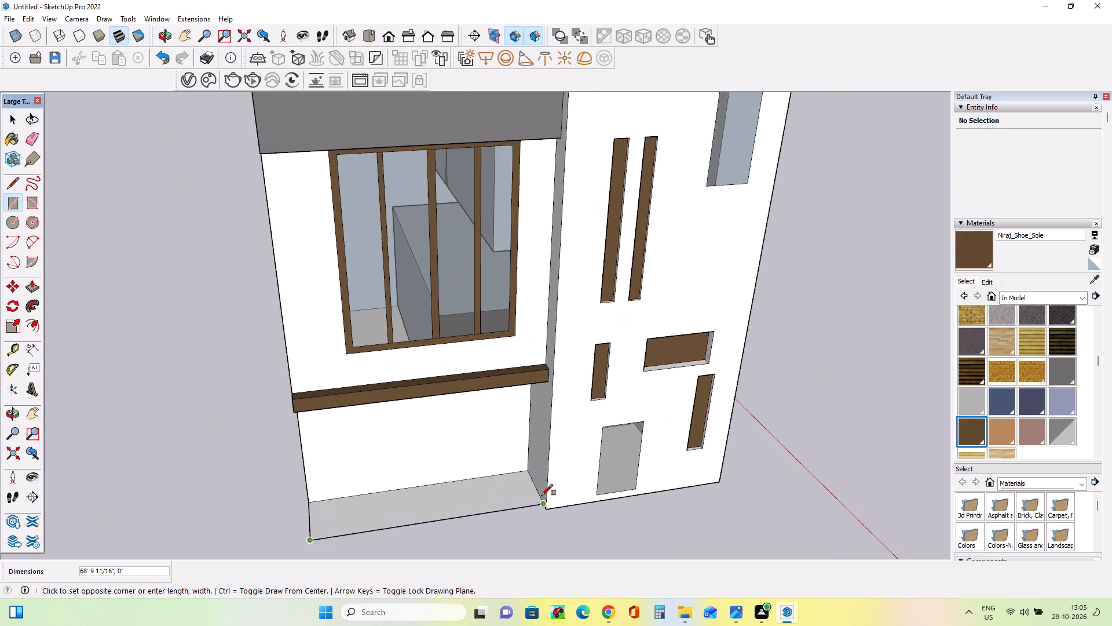
scroll(542, 496, "up", 4)
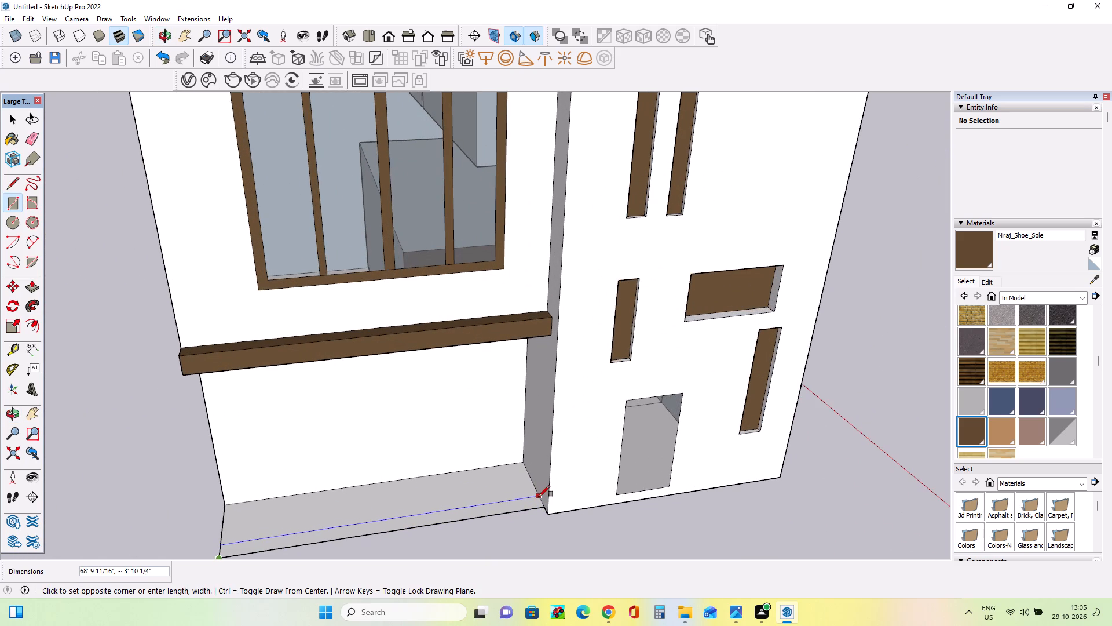
left_click(539, 497)
Push/Pull the slab-edge strip upward about 35' 7 11/16" to form a low wall below the brown band.
scroll(449, 443, "down", 6)
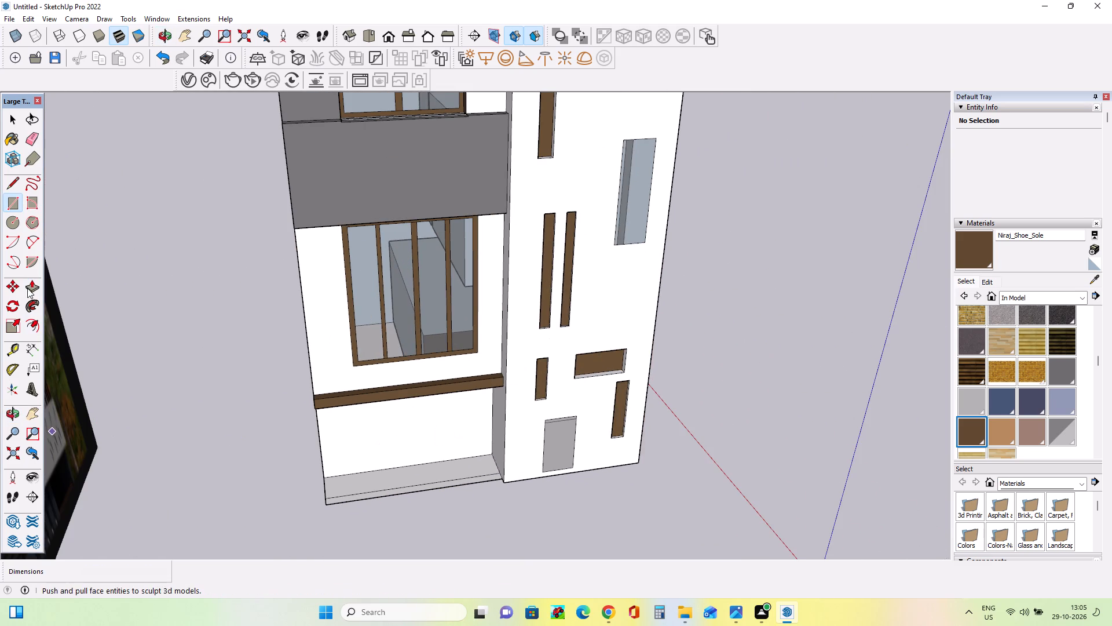
left_click(30, 286)
left_click_drag(401, 490, 419, 425)
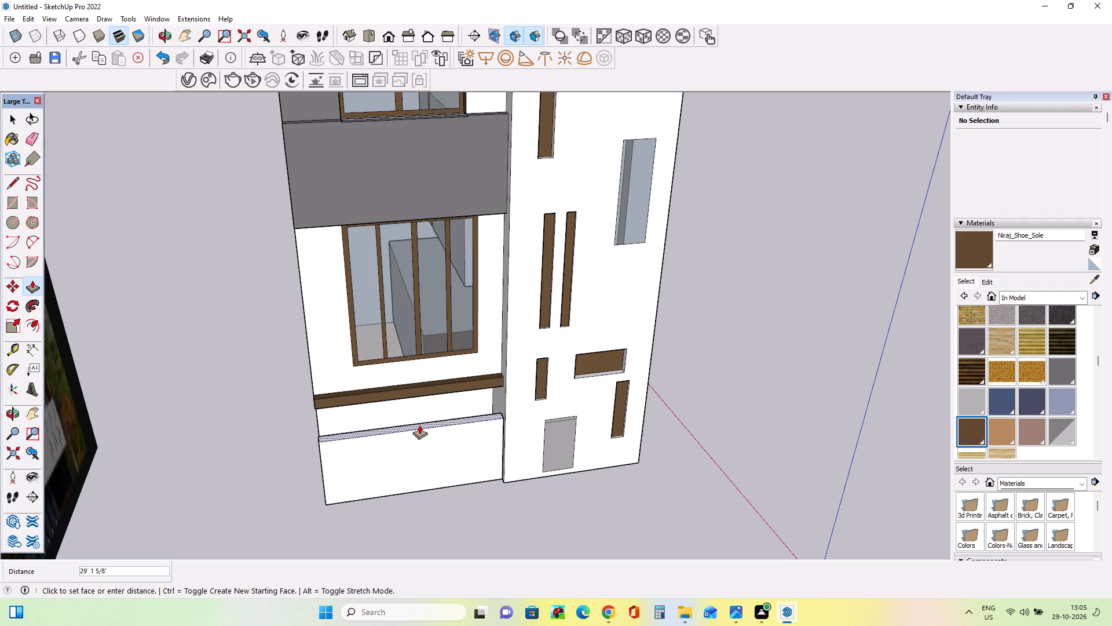
left_click_drag(419, 425, 442, 412)
middle_click_drag(356, 413, 464, 441)
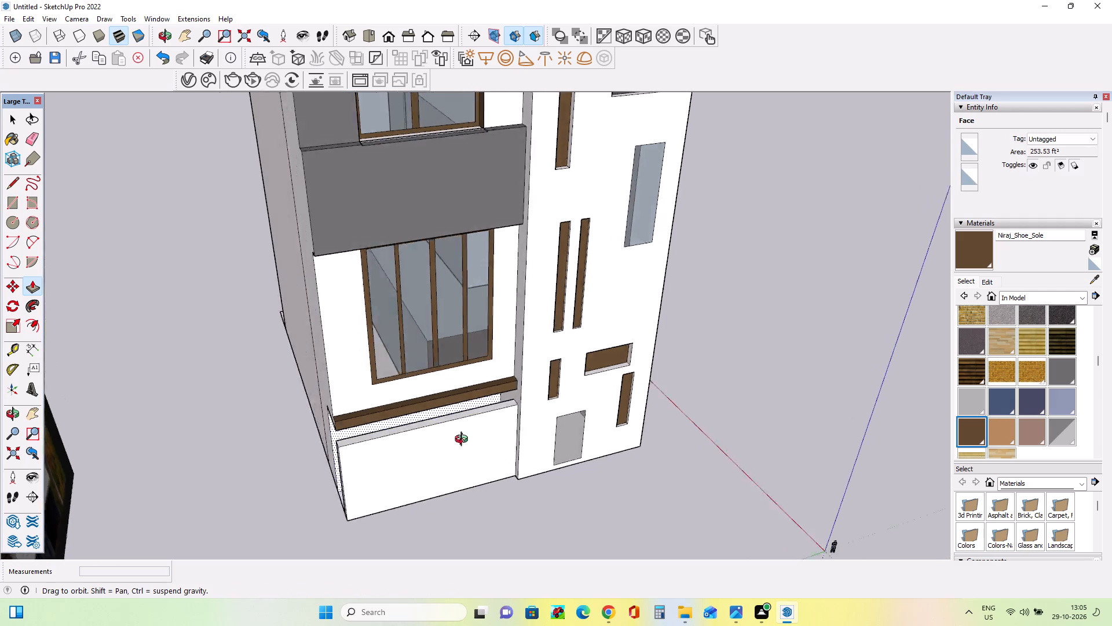
middle_click_drag(464, 441, 506, 411)
Thin the low wall by pushing its inner face outward about 2' 8 5/16".
scroll(392, 464, "up", 9)
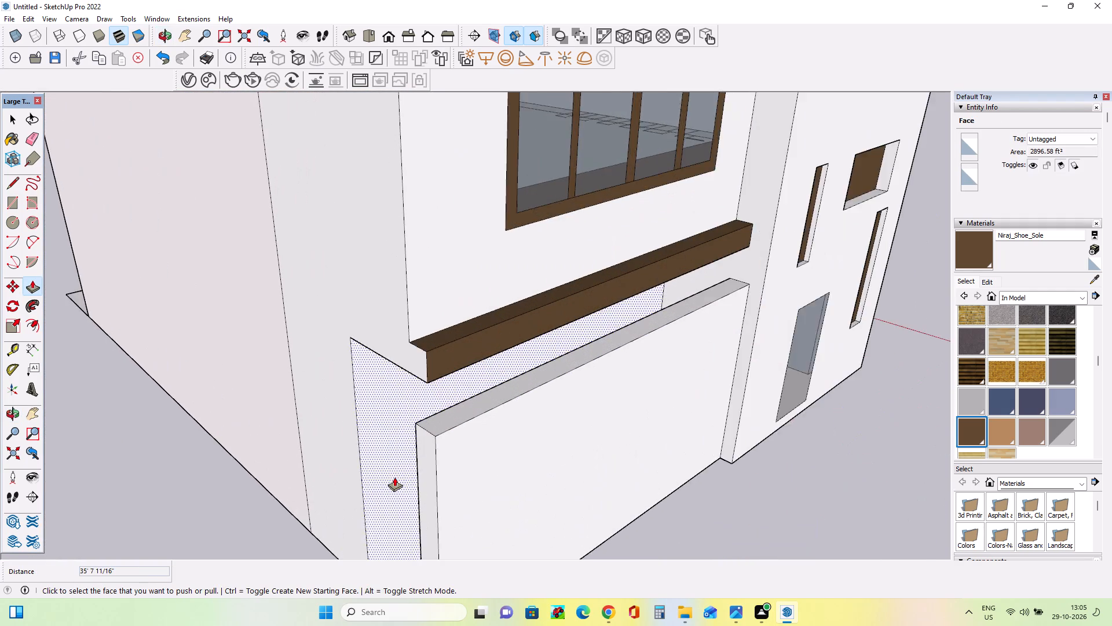
scroll(394, 477, "up", 4)
middle_click_drag(462, 480, 643, 495)
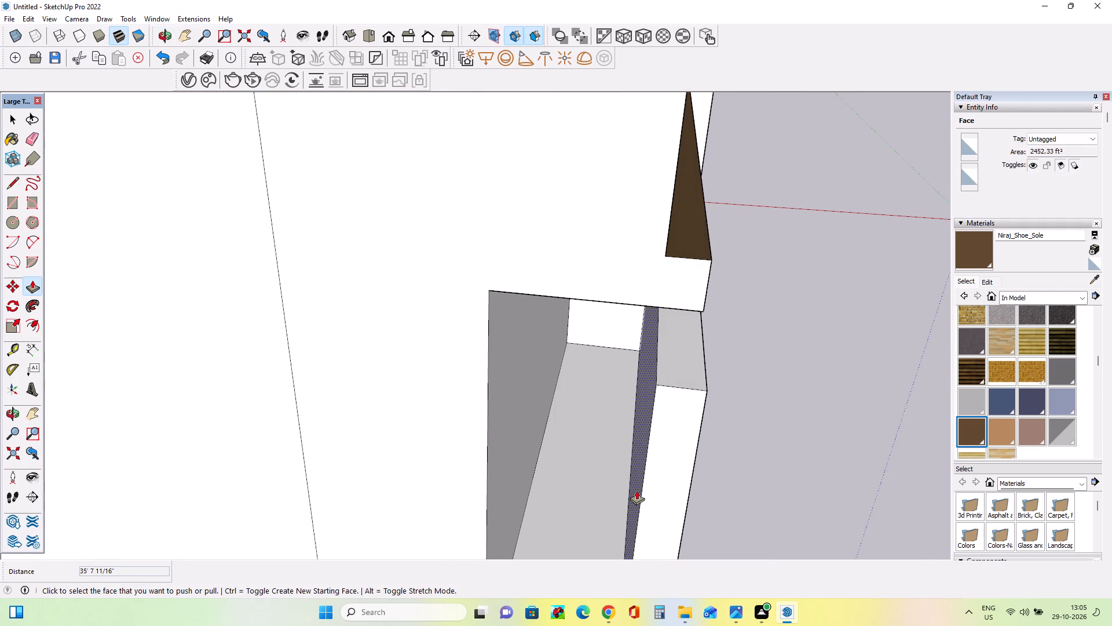
left_click_drag(638, 490, 667, 498)
middle_click_drag(628, 479, 448, 473)
scroll(444, 467, "down", 9)
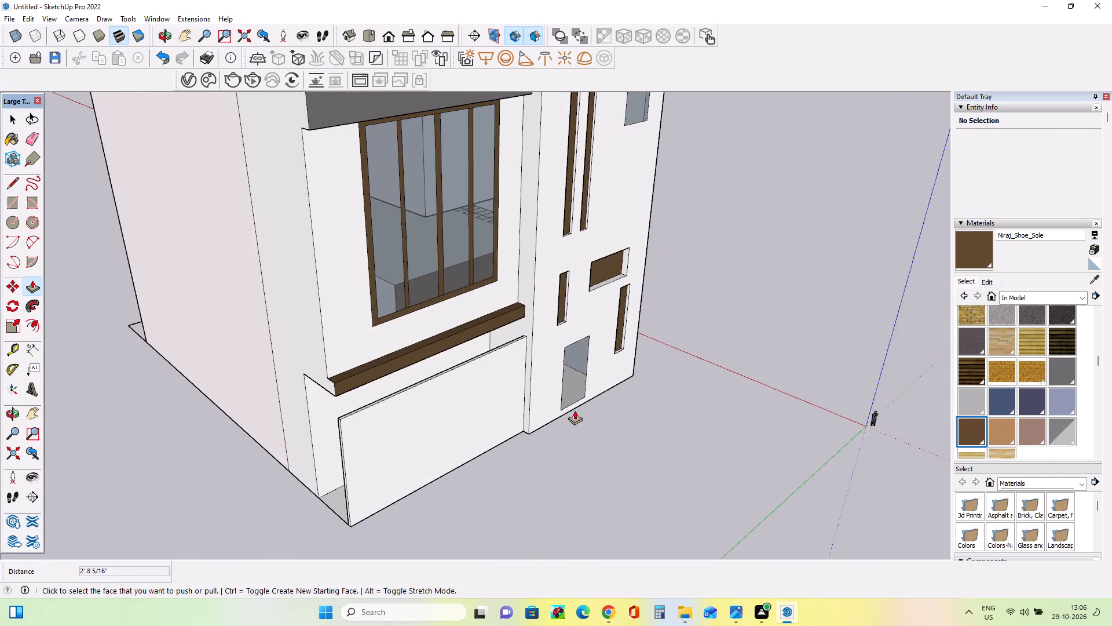
Compare the new low wall with the slotted fence at the bottom corner of the reference image.
middle_click_drag(572, 411, 438, 425)
scroll(436, 418, "down", 9)
middle_click_drag(412, 387, 431, 280)
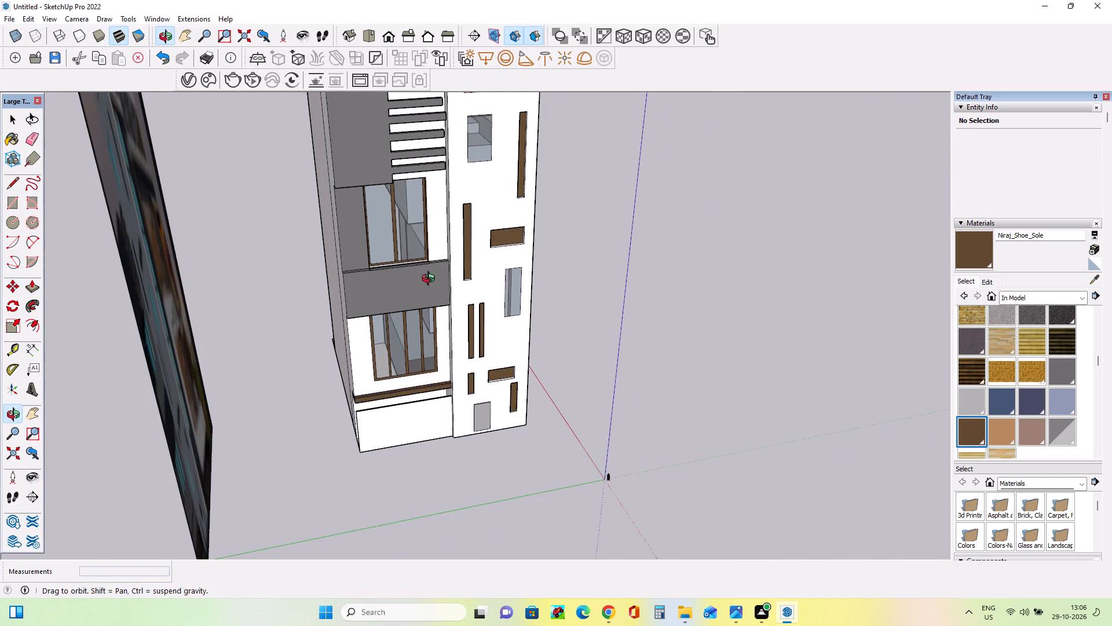
middle_click_drag(431, 280, 431, 279)
middle_click_drag(453, 398, 250, 460)
scroll(165, 449, "up", 7)
scroll(166, 461, "down", 1)
scroll(166, 461, "up", 5)
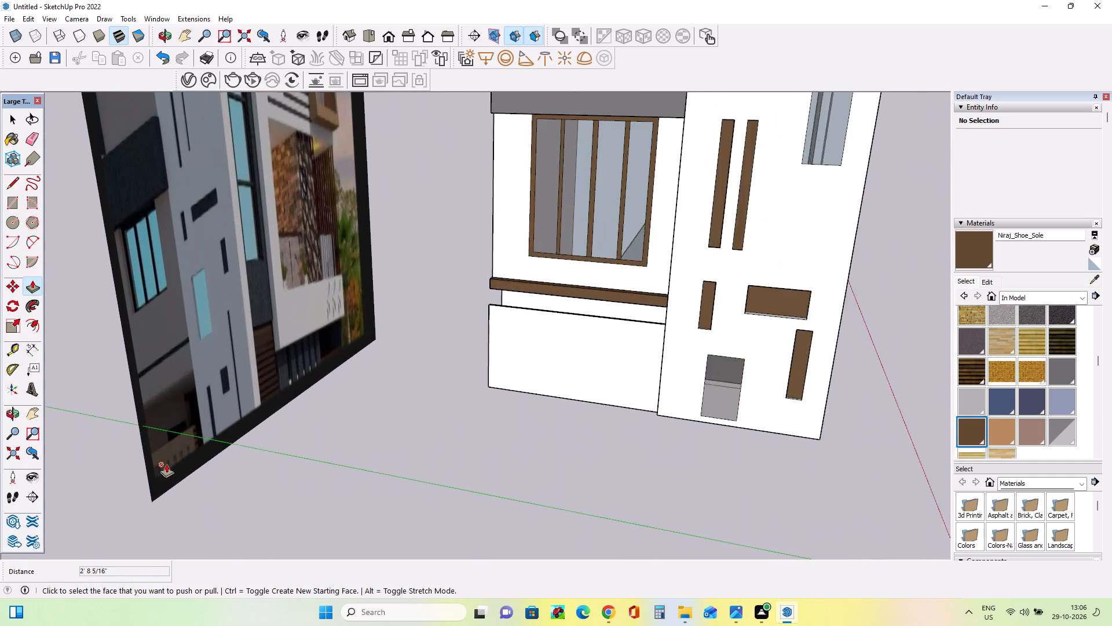
scroll(166, 464, "up", 12)
scroll(166, 471, "down", 16)
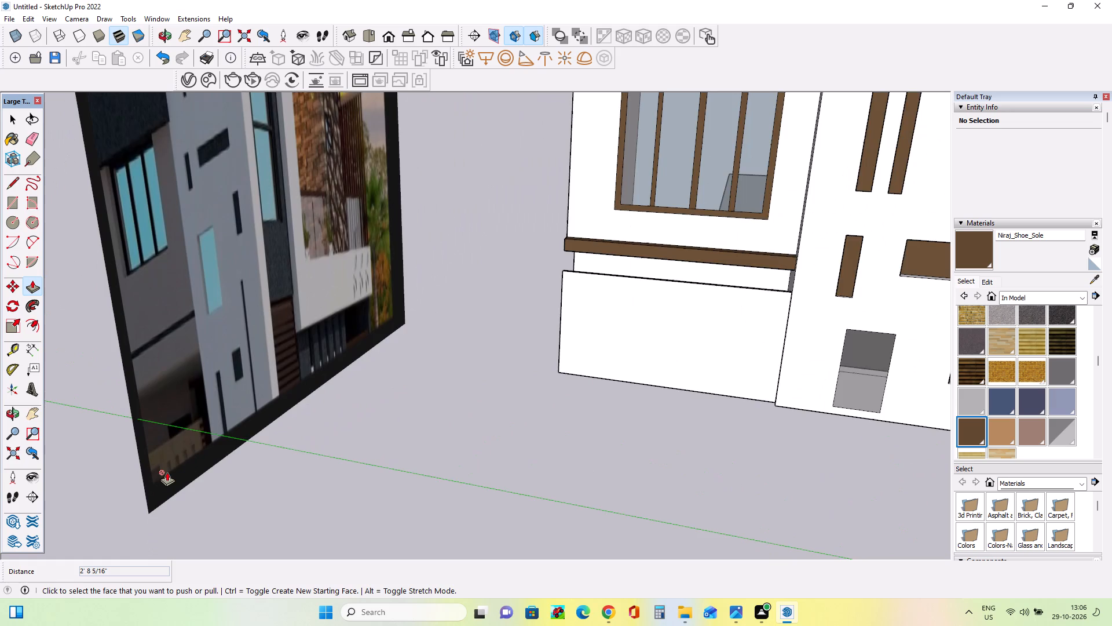
scroll(167, 472, "down", 11)
Draw a rectangle about 24' 11" by 23' 4" in the middle of the low wall's outer face.
middle_click_drag(417, 443, 523, 378)
scroll(337, 424, "up", 9)
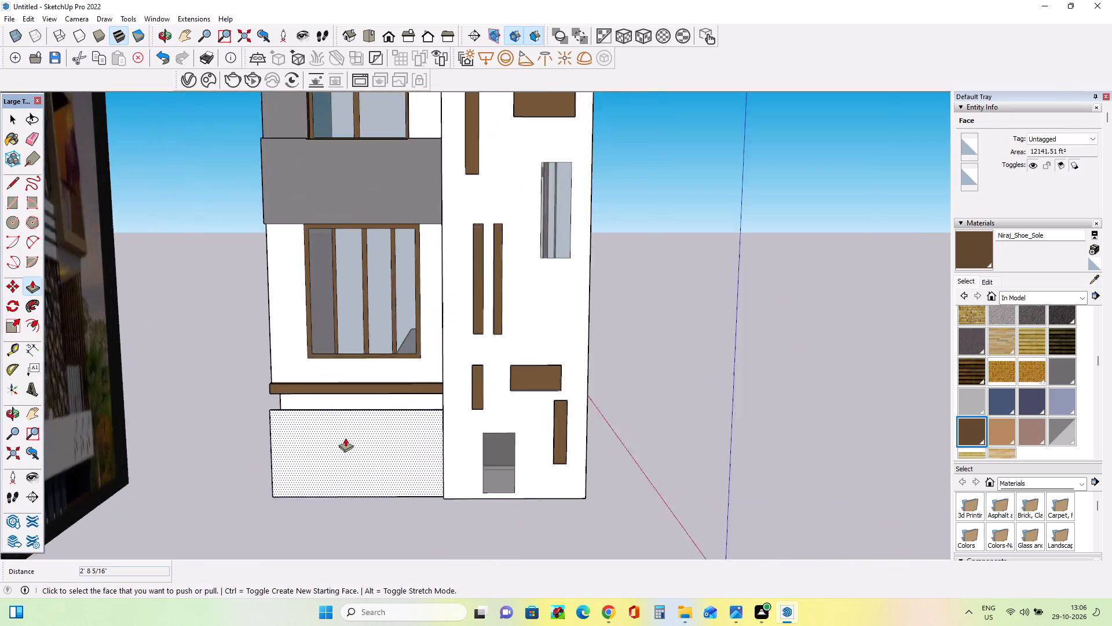
middle_click_drag(374, 424, 376, 443)
left_click(13, 205)
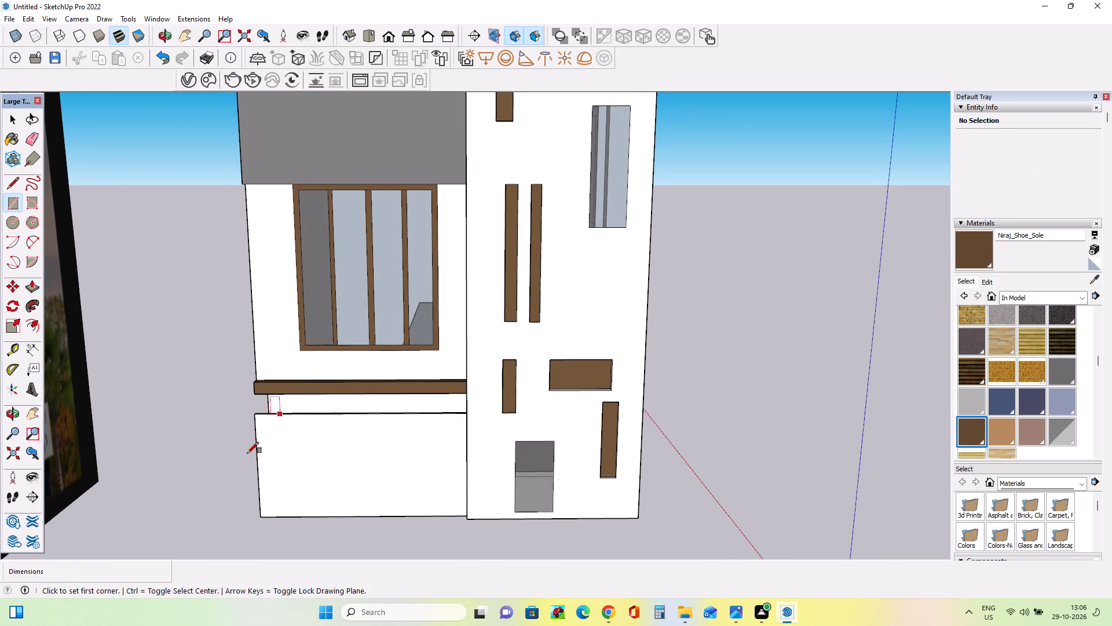
left_click(327, 437)
left_click(404, 504)
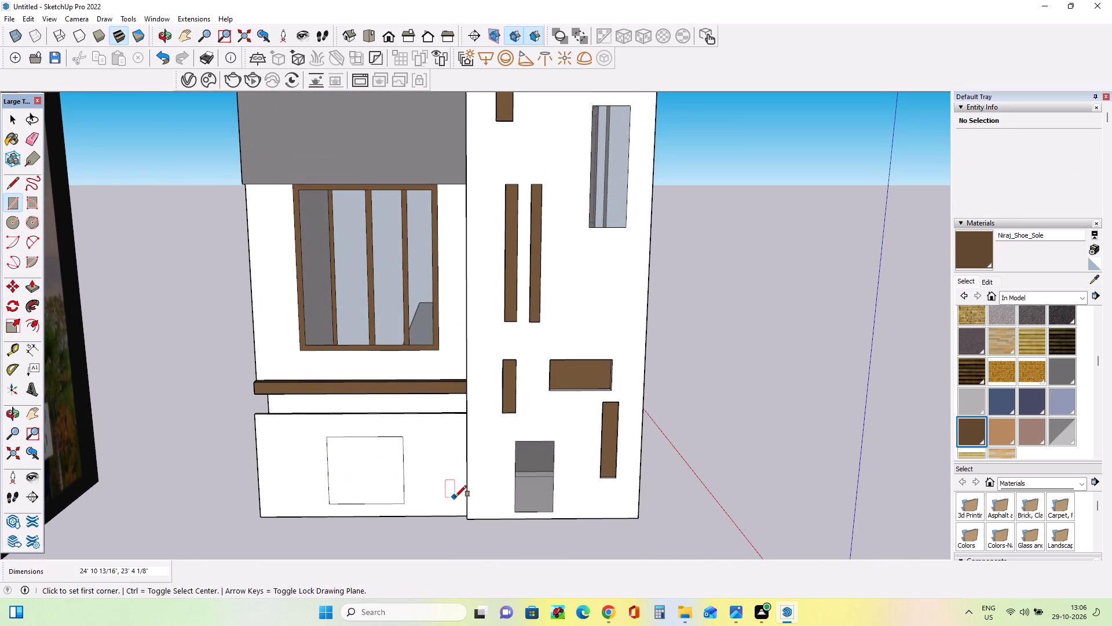
Draw a narrow vertical rectangle about 29' high and 3' 6" wide between the large rectangle and the tower.
middle_click_drag(455, 497, 462, 485)
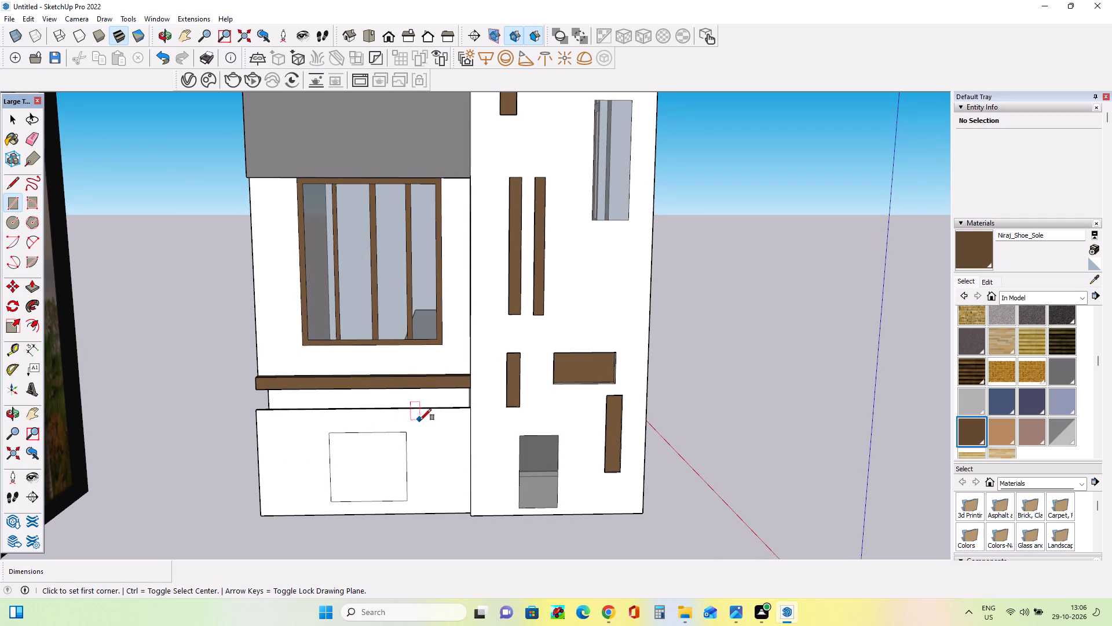
left_click(420, 420)
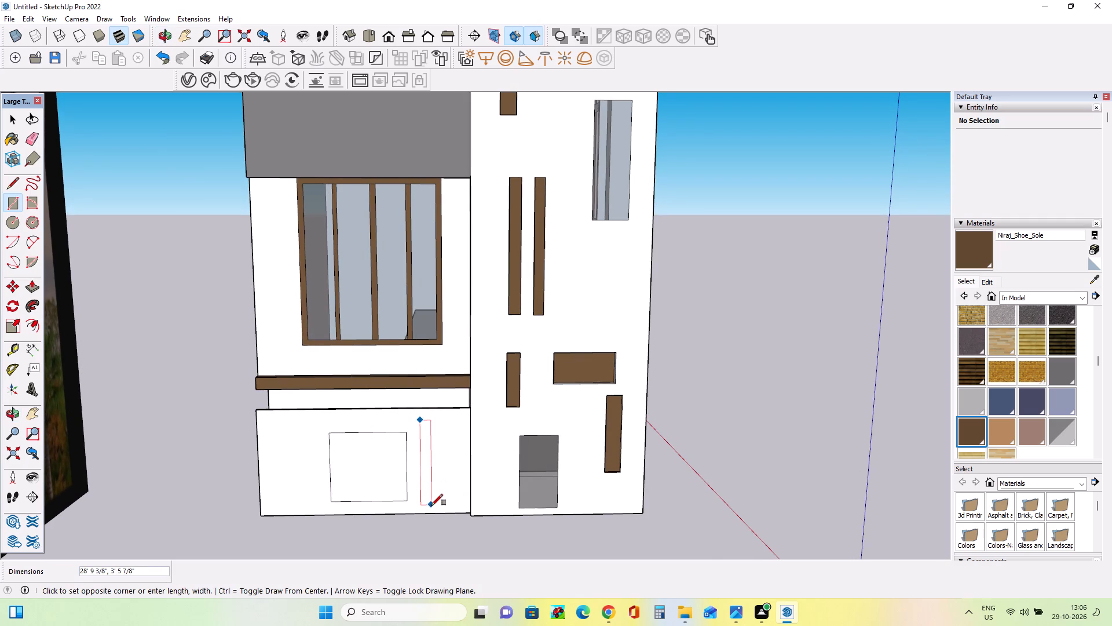
left_click(431, 505)
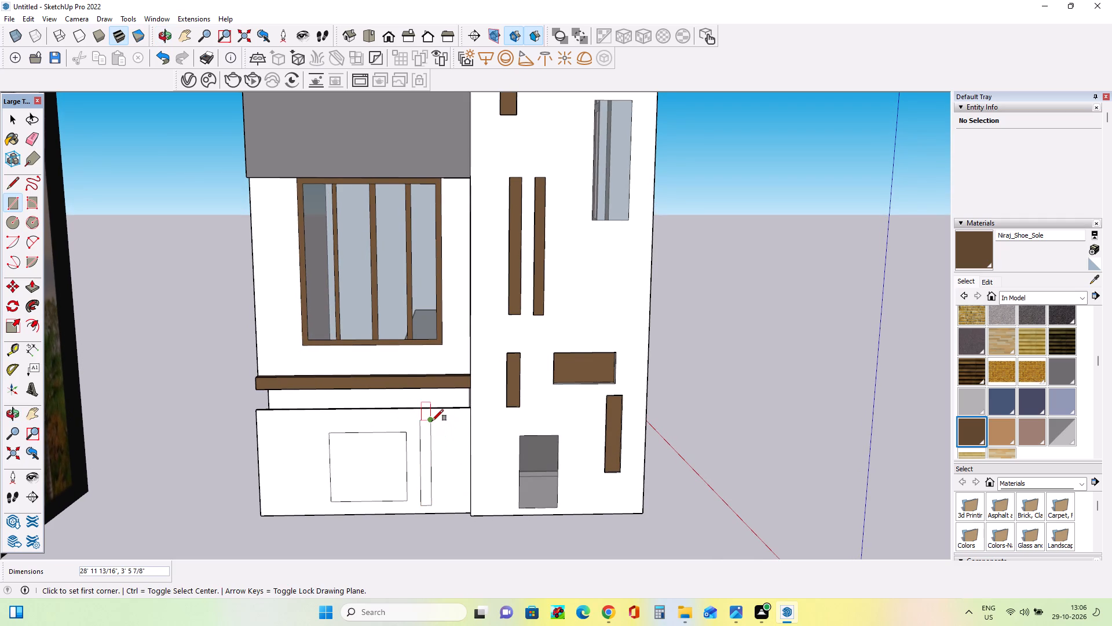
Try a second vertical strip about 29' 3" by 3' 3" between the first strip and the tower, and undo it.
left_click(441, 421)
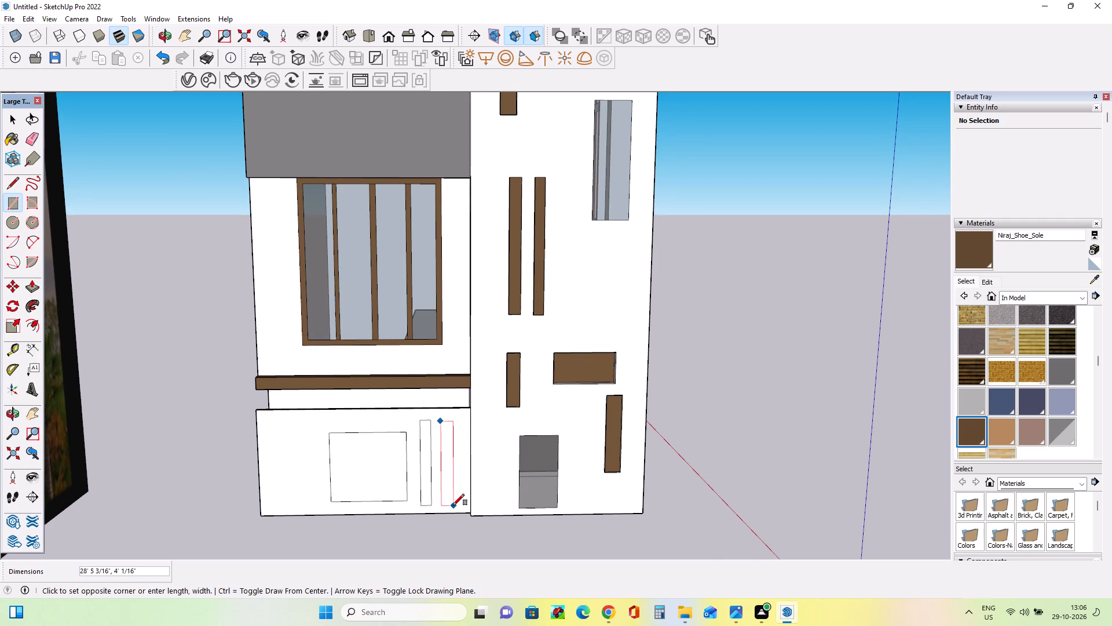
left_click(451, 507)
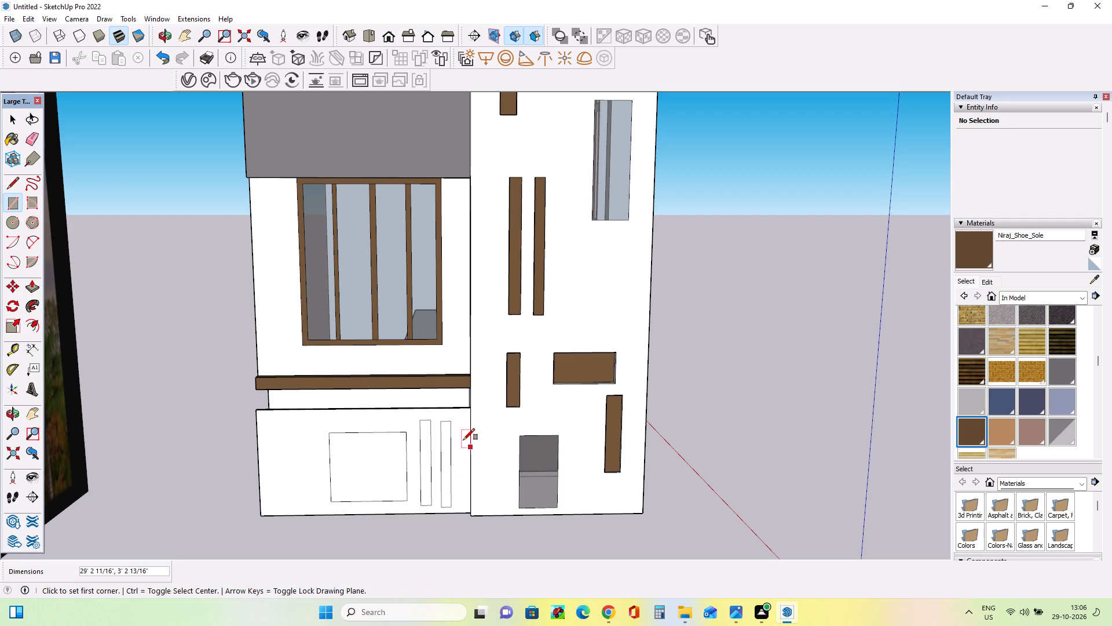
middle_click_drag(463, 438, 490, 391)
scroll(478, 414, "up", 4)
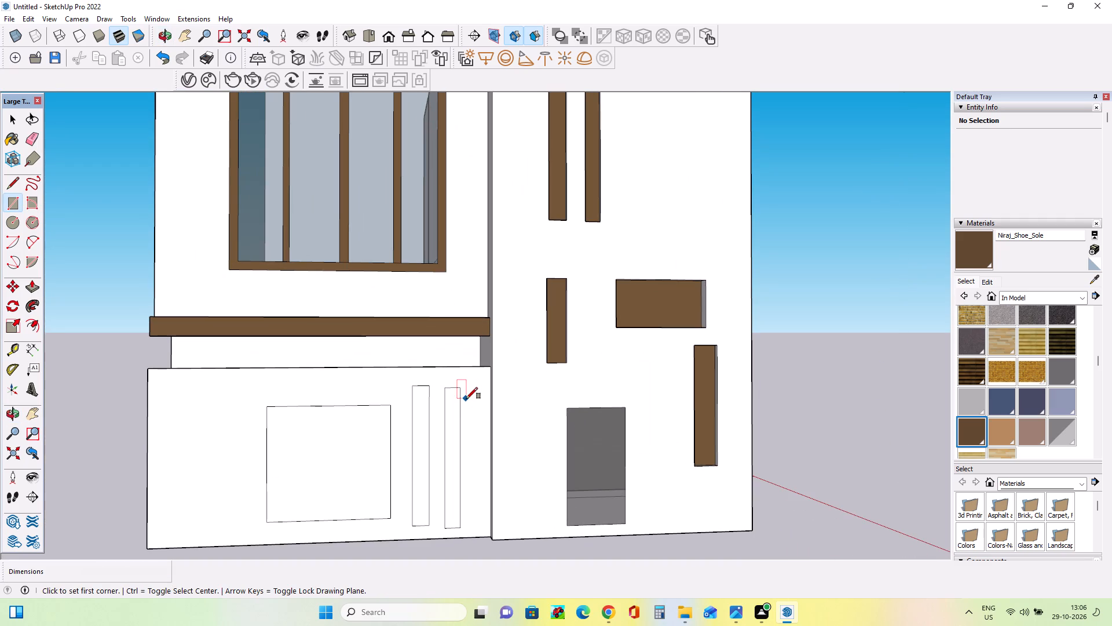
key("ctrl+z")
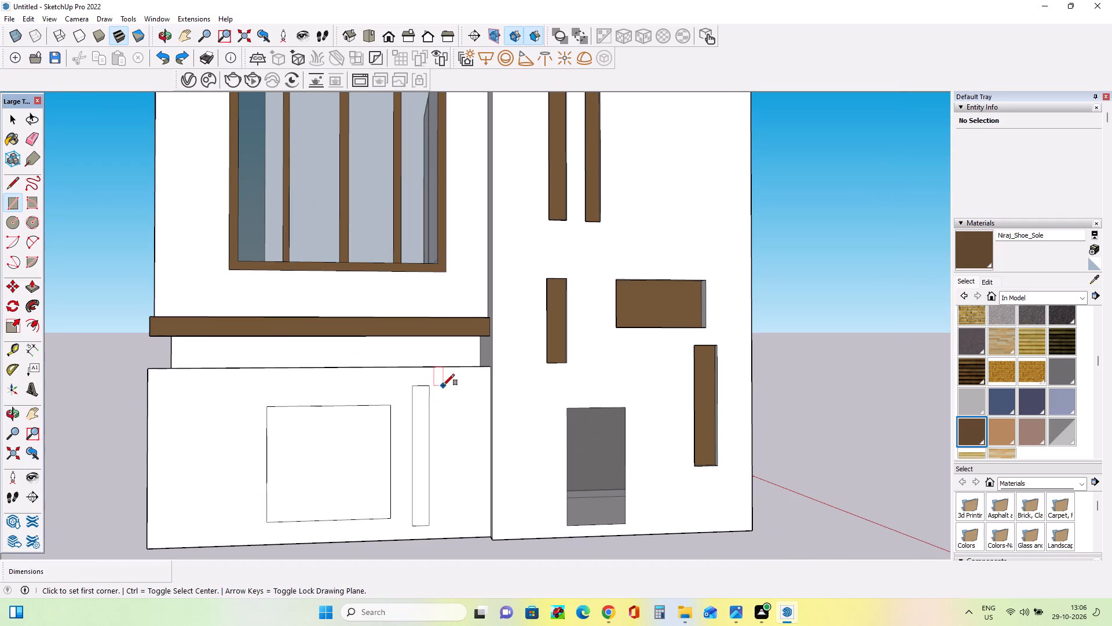
Draw two narrow vertical rectangles between the first strip and the tower, about 29' 3" by 2' 7" and 29' 7" by 2' 4".
left_click(443, 385)
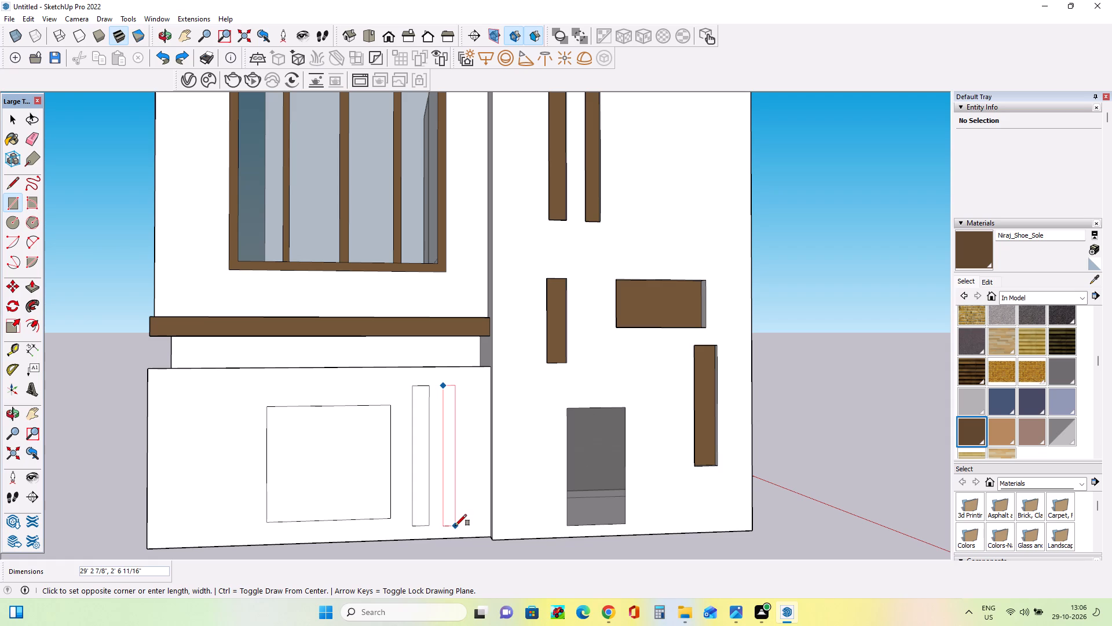
left_click(455, 526)
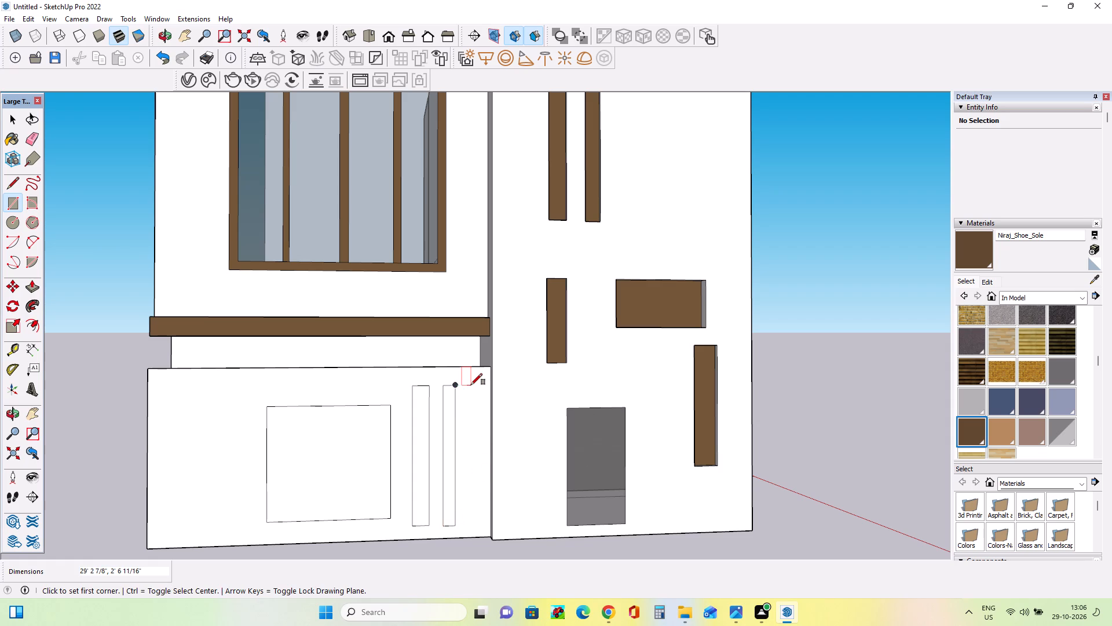
left_click(471, 385)
left_click(482, 526)
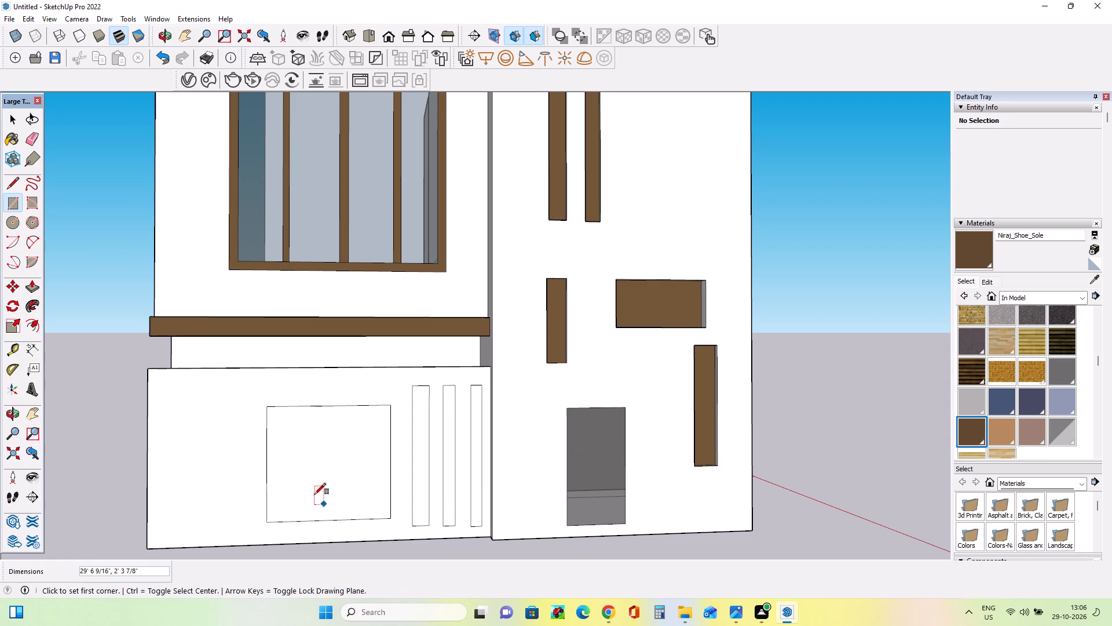
Draw a narrow vertical strip about 29' high on the low wall, on the large rectangle's side away from the tower.
middle_click_drag(327, 479, 339, 444)
scroll(339, 444, "down", 6)
middle_click_drag(382, 454, 374, 478)
scroll(368, 469, "down", 4)
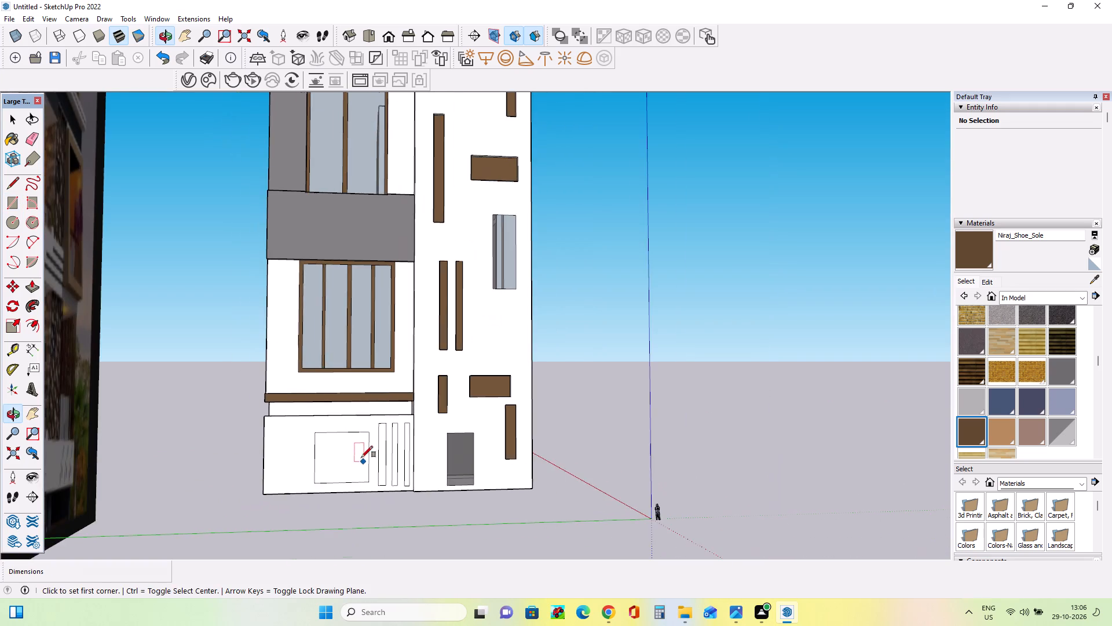
middle_click_drag(325, 428, 307, 486)
scroll(299, 484, "up", 4)
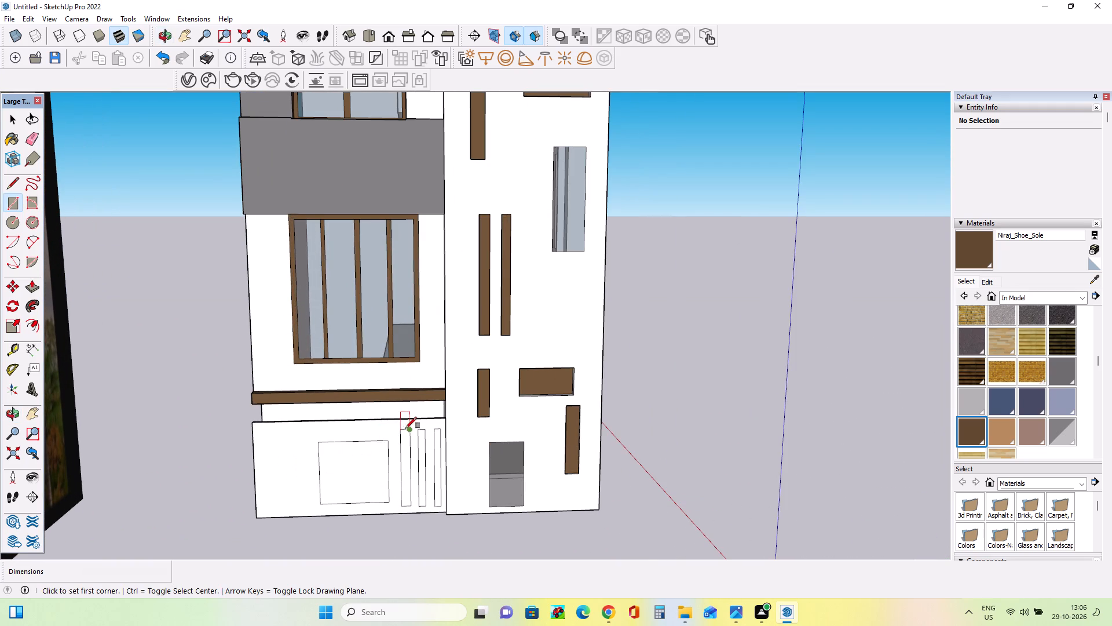
left_click(311, 431)
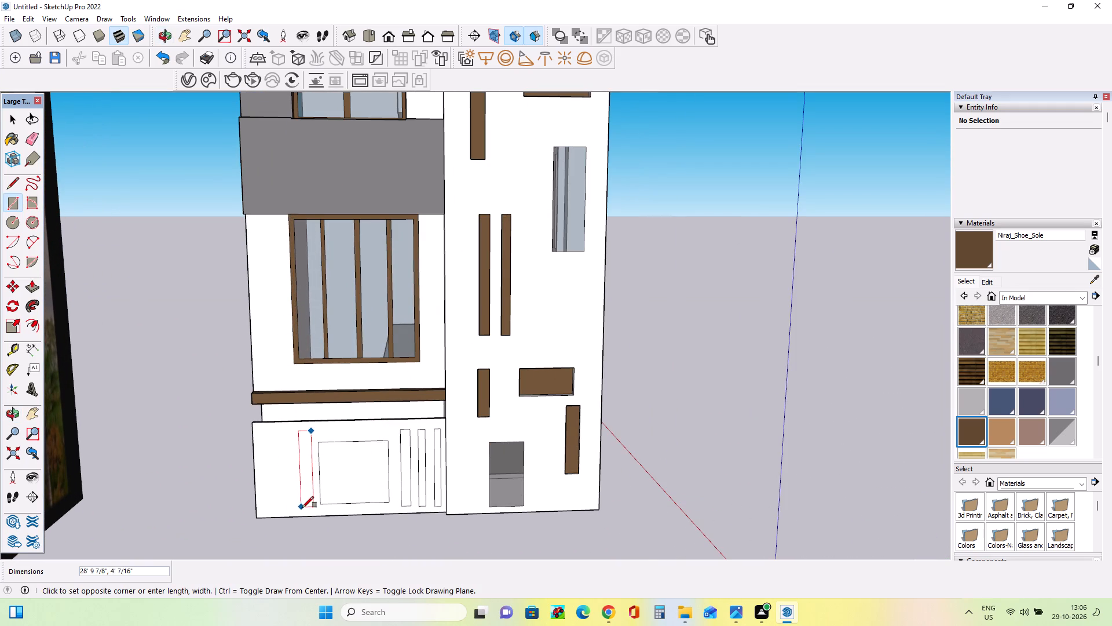
left_click(305, 510)
Draw a vertical line down across the large rectangle, just inside its side edge farthest from the tower.
middle_click_drag(258, 447, 255, 439)
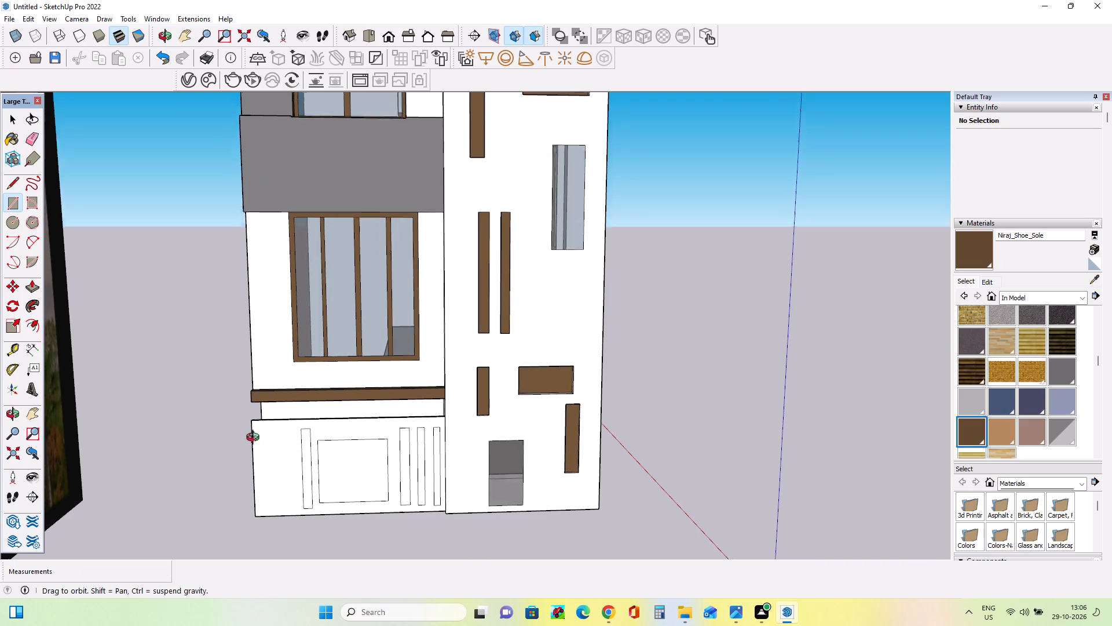
middle_click_drag(255, 439, 249, 430)
middle_click_drag(266, 443, 308, 433)
scroll(320, 492, "up", 4)
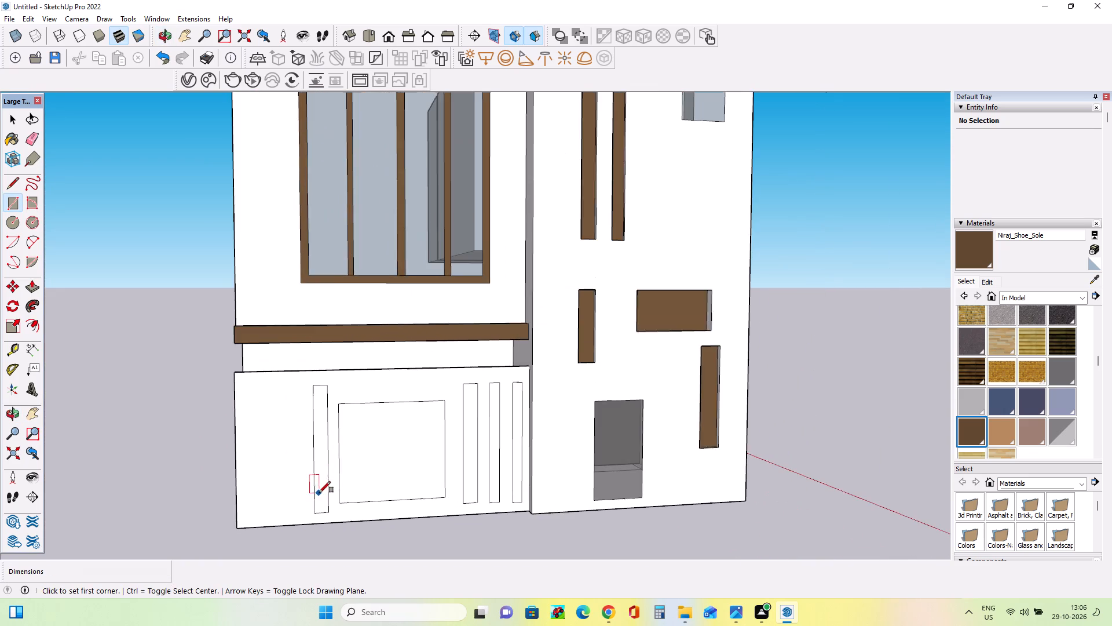
middle_click_drag(323, 490, 336, 474)
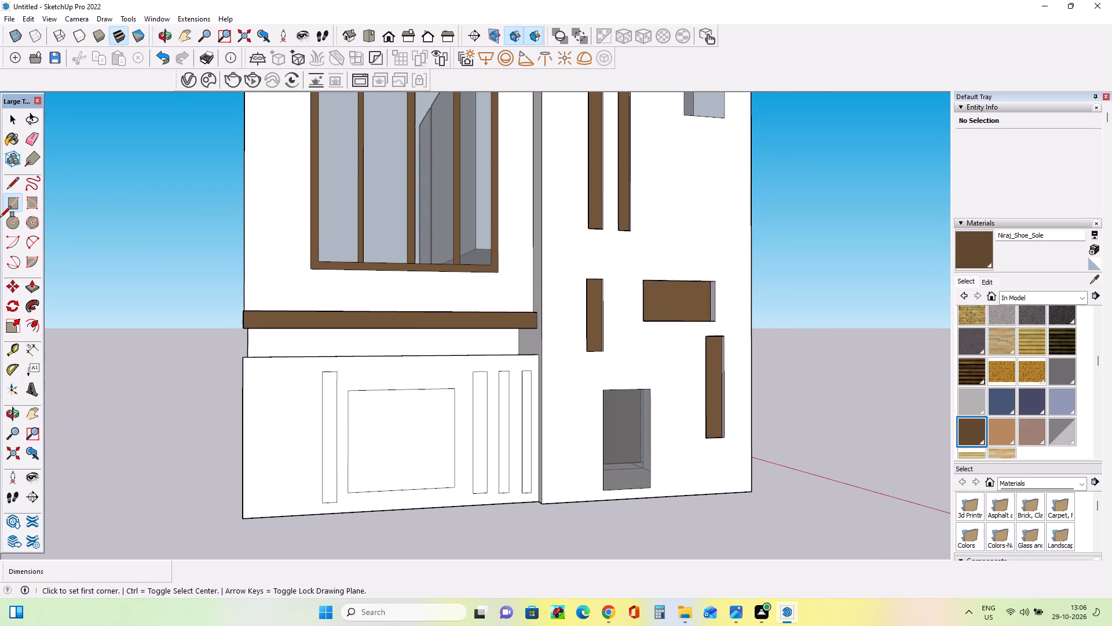
left_click(13, 174)
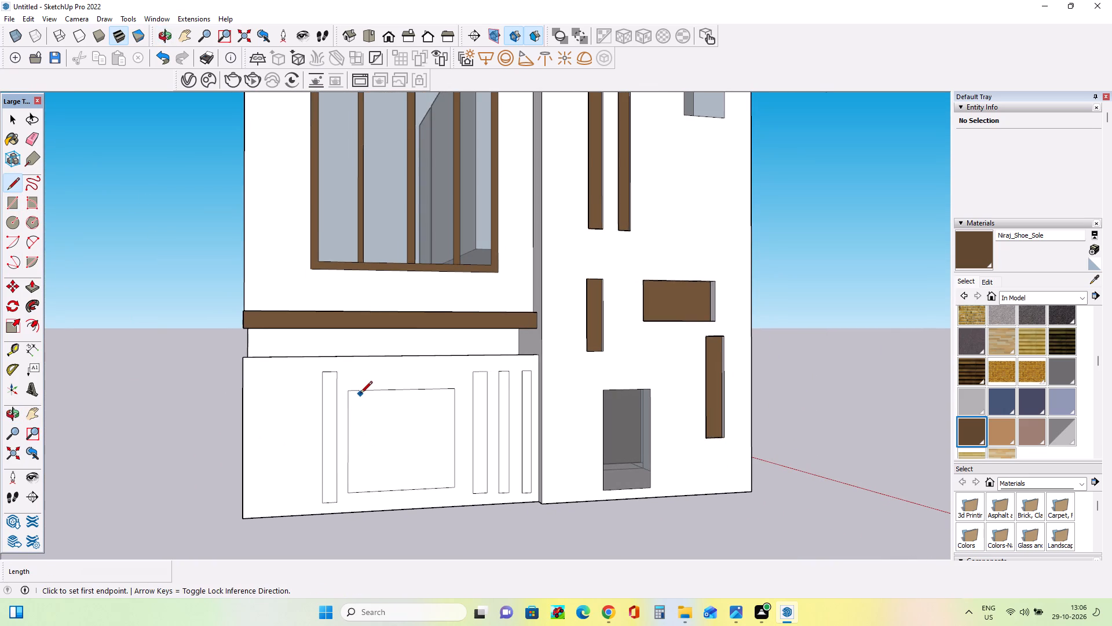
left_click(361, 391)
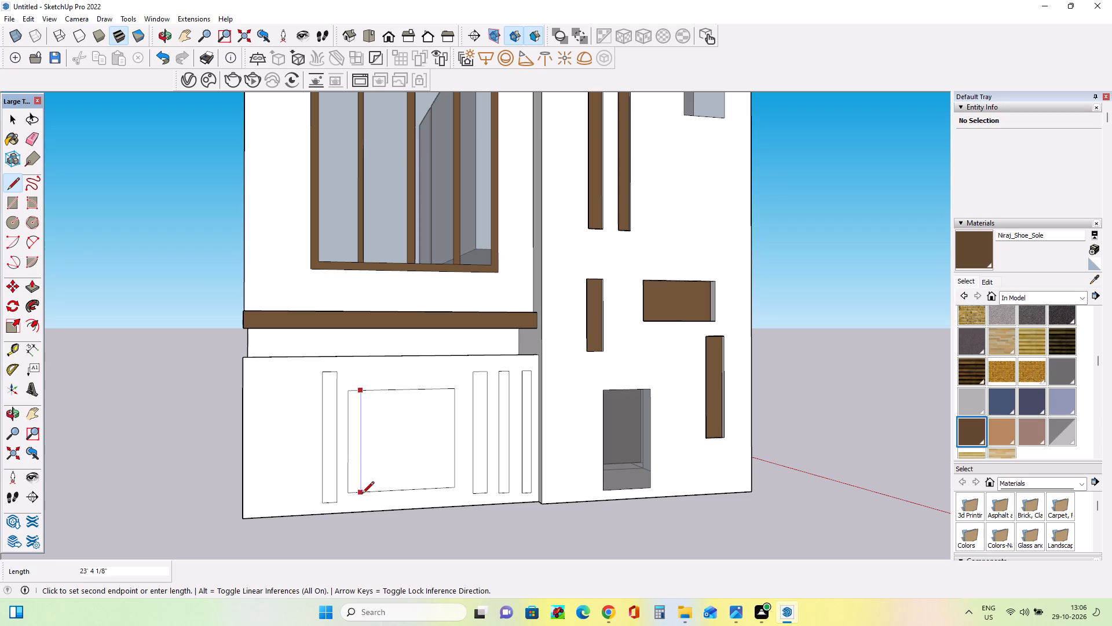
left_click(362, 496)
Erase the line's overshoot and the large rectangle's outer edges beyond the new vertical line, making the rectangle narrower.
key("space")
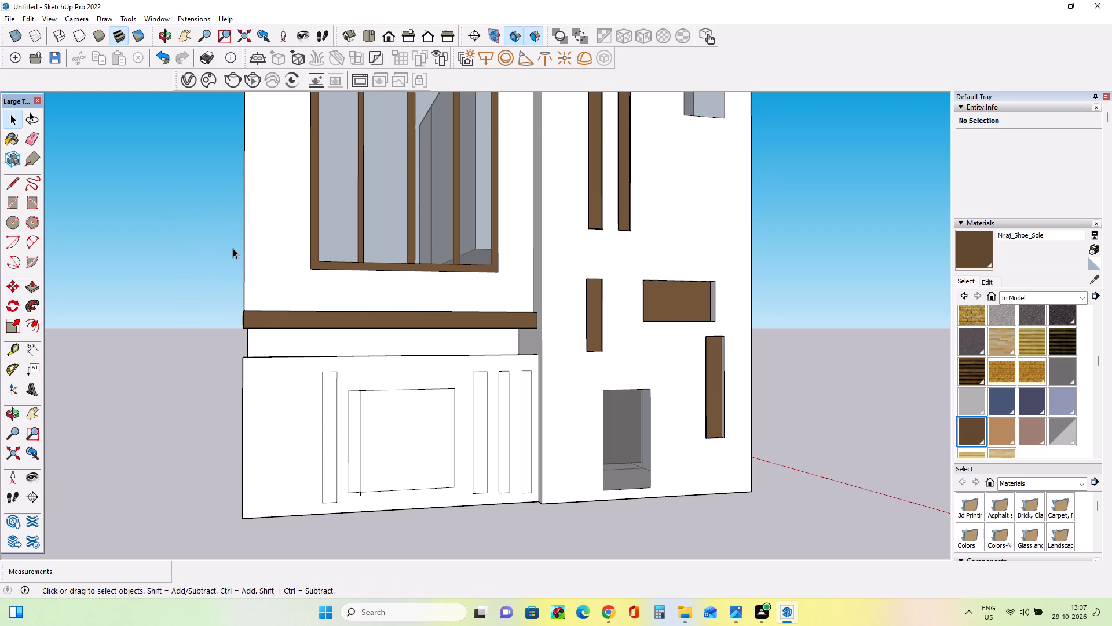
left_click(35, 136)
scroll(331, 436, "up", 4)
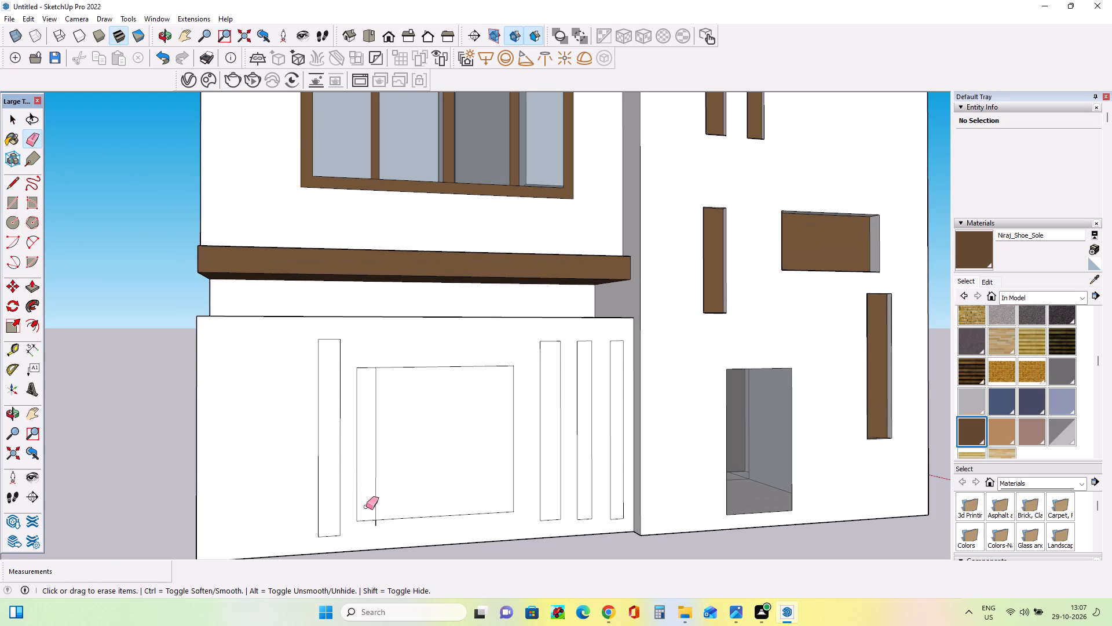
left_click(377, 524)
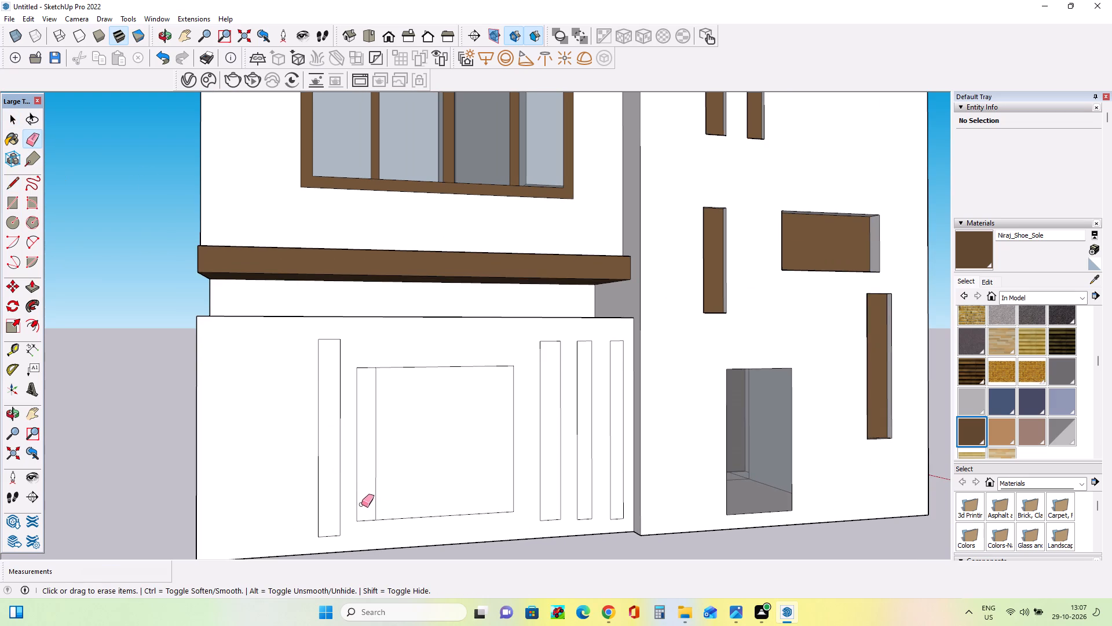
left_click(357, 500)
left_click_drag(361, 521, 361, 527)
left_click_drag(365, 362, 364, 372)
Draw a horizontal line from the bottom corner of the first strip across the lower ends of the three strips beside the tower.
middle_click_drag(332, 402, 289, 406)
scroll(289, 406, "down", 10)
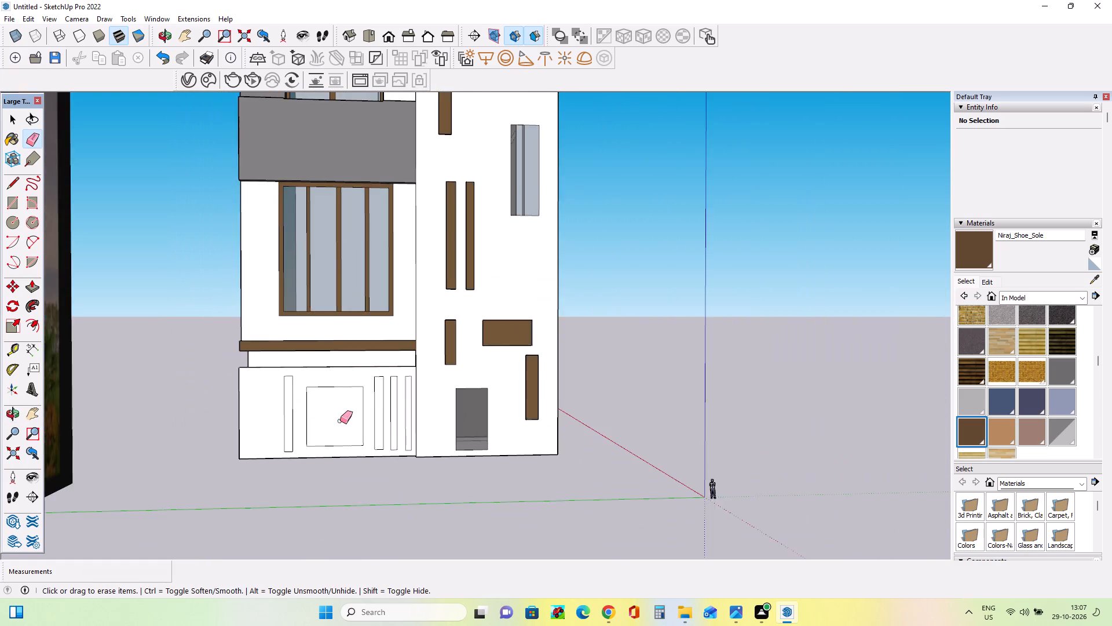
scroll(340, 421, "up", 1)
middle_click_drag(347, 432, 354, 443)
middle_click_drag(262, 450, 294, 467)
scroll(291, 478, "up", 4)
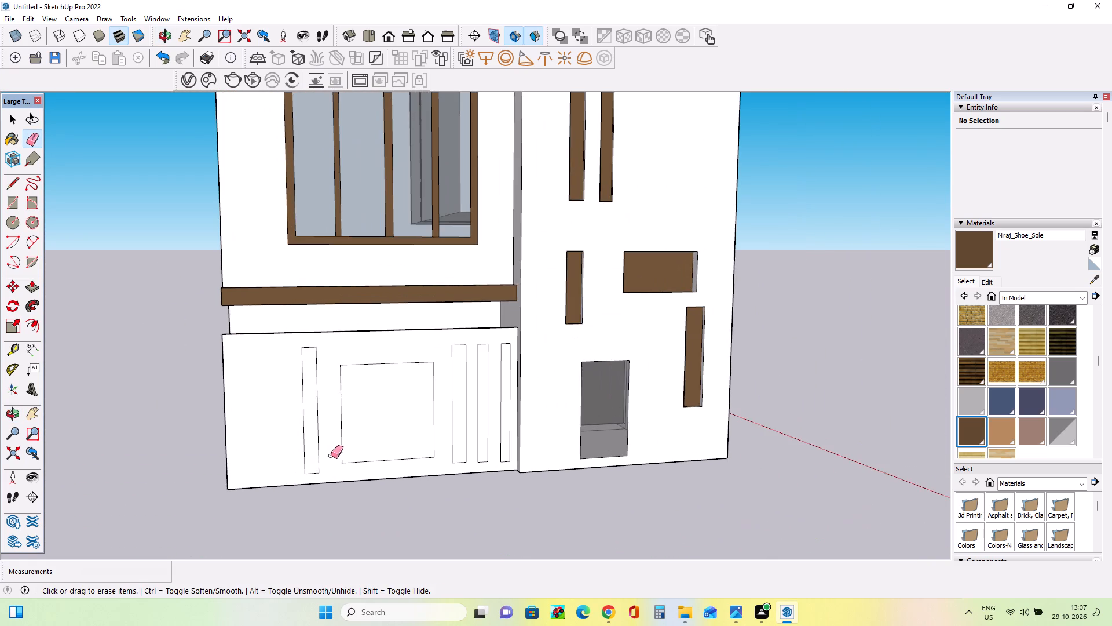
middle_click_drag(343, 450, 350, 440)
left_click(12, 178)
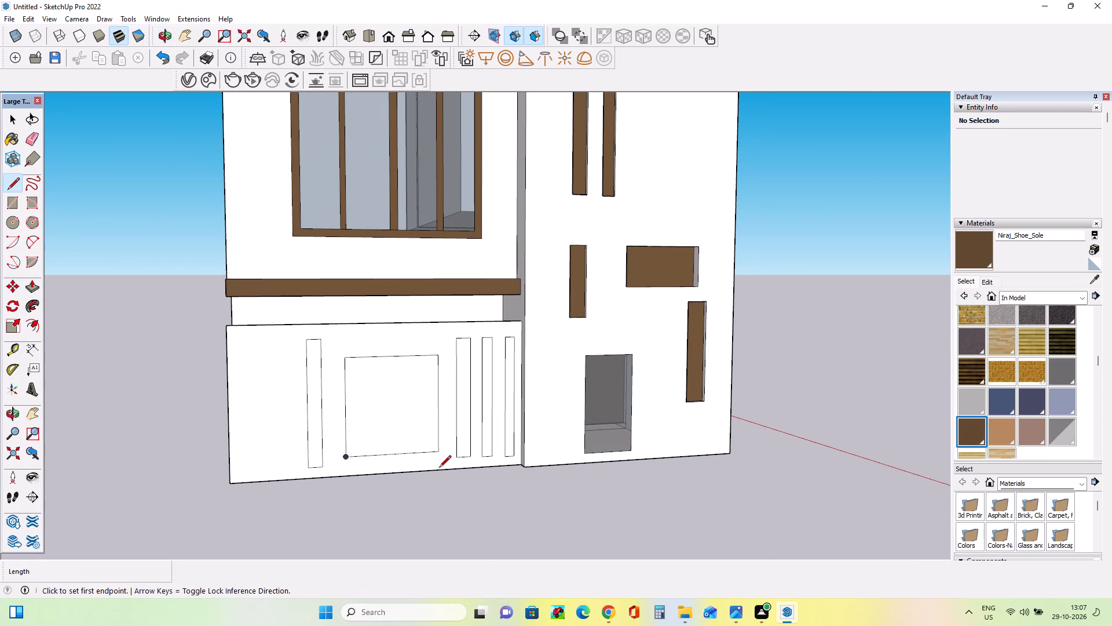
scroll(439, 468, "up", 4)
left_click(466, 450)
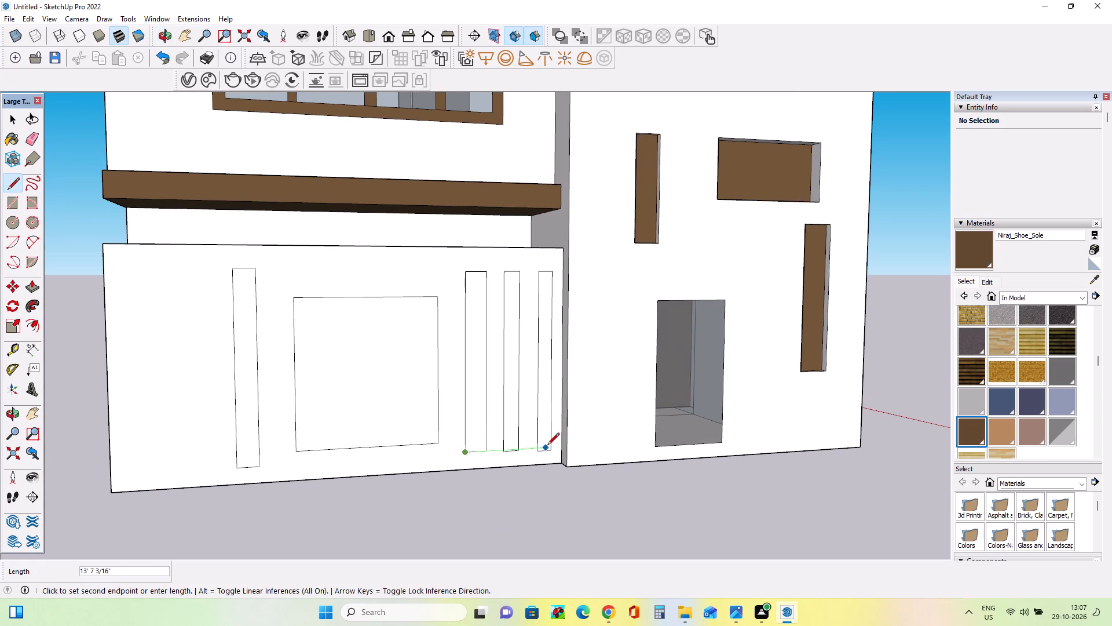
left_click(553, 442)
middle_click_drag(558, 474, 526, 453)
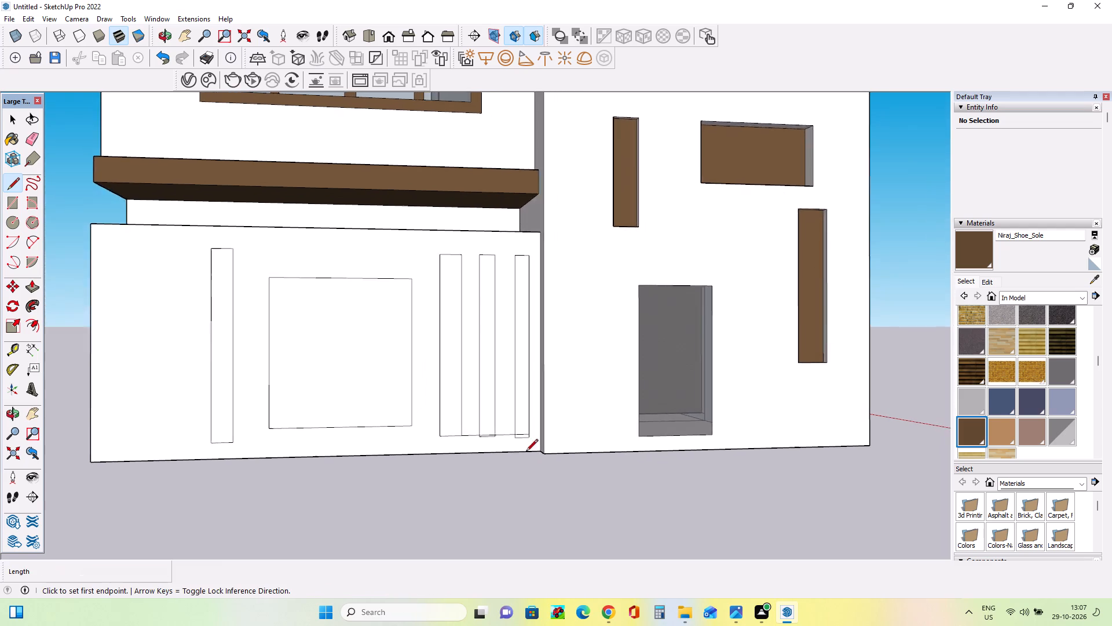
scroll(514, 449, "up", 7)
scroll(352, 380, "down", 2)
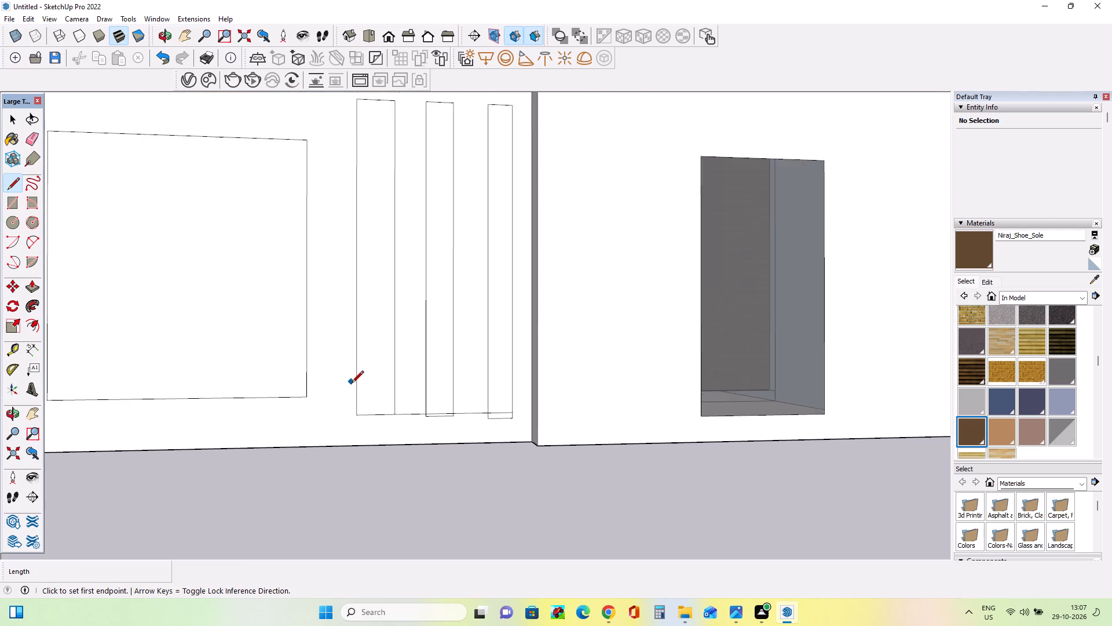
scroll(352, 384, "down", 6)
middle_click_drag(425, 205, 375, 214)
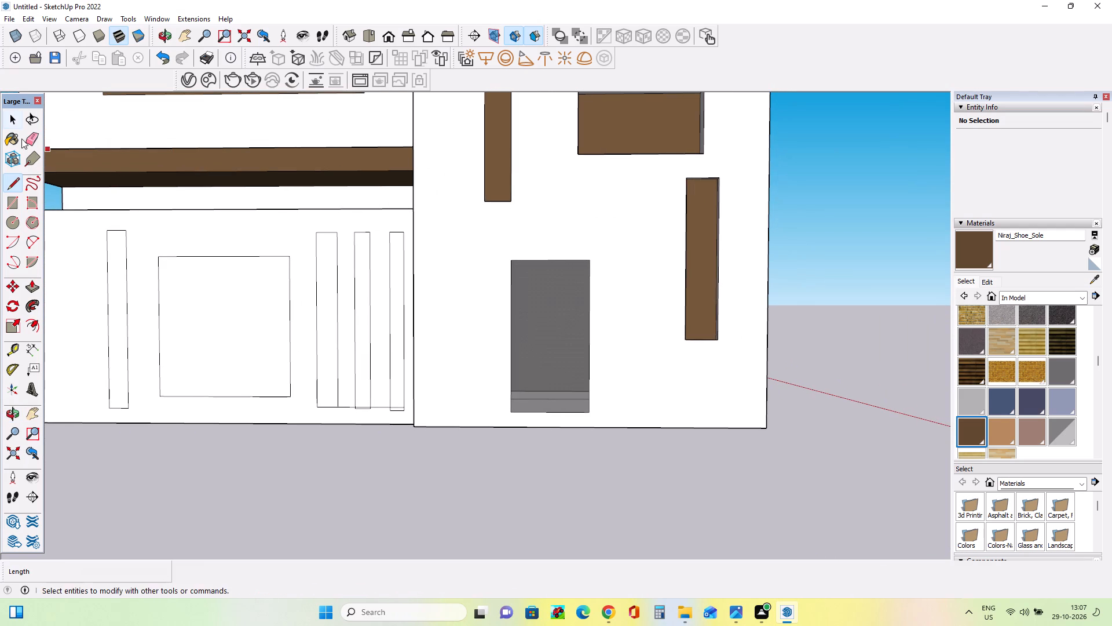
Erase the strip ends below the new horizontal line and the line's pieces between the three strips beside the tower.
left_click(28, 136)
scroll(334, 360, "up", 6)
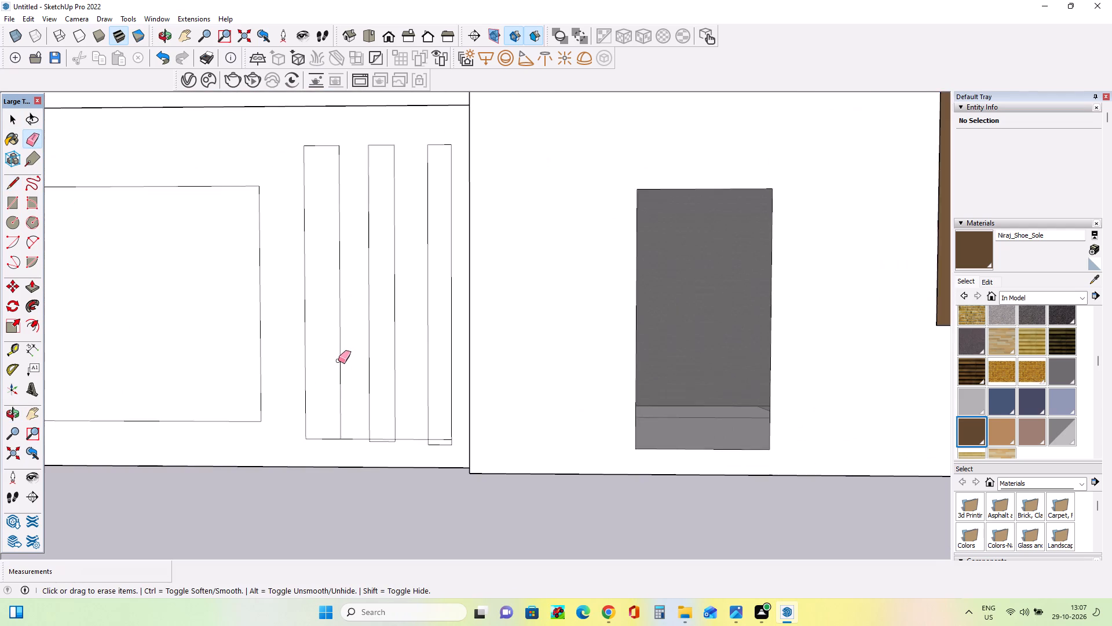
scroll(338, 361, "up", 4)
scroll(389, 355, "down", 4)
middle_click_drag(409, 401, 411, 370)
scroll(389, 446, "up", 8)
left_click(381, 384)
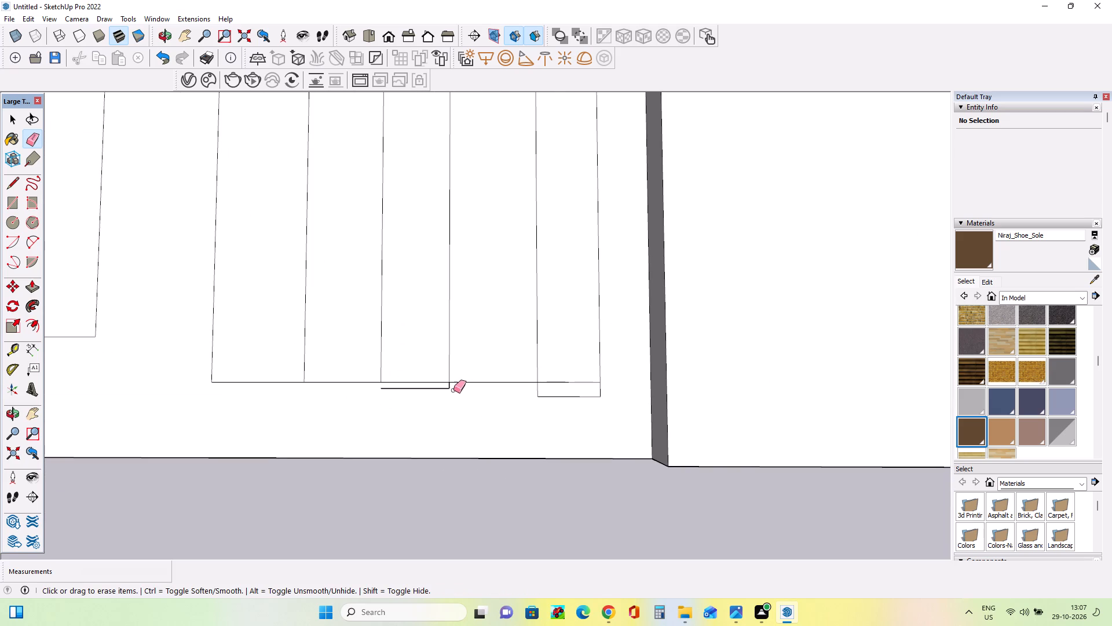
left_click(449, 385)
left_click_drag(532, 391, 545, 395)
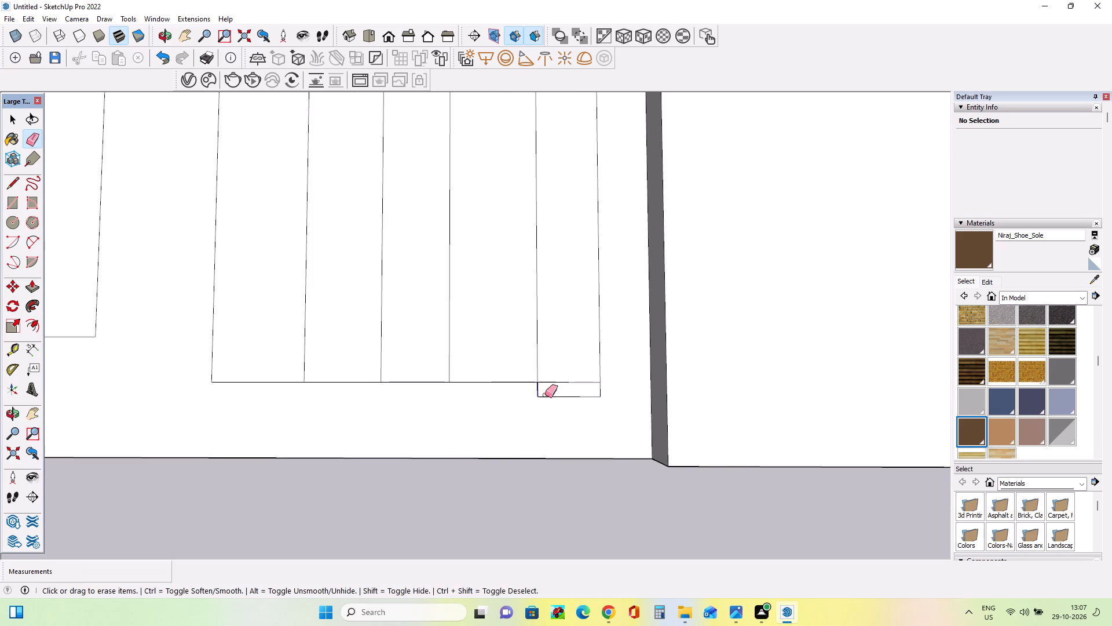
left_click_drag(545, 395, 552, 402)
left_click_drag(609, 387, 593, 406)
left_click_drag(512, 381, 504, 403)
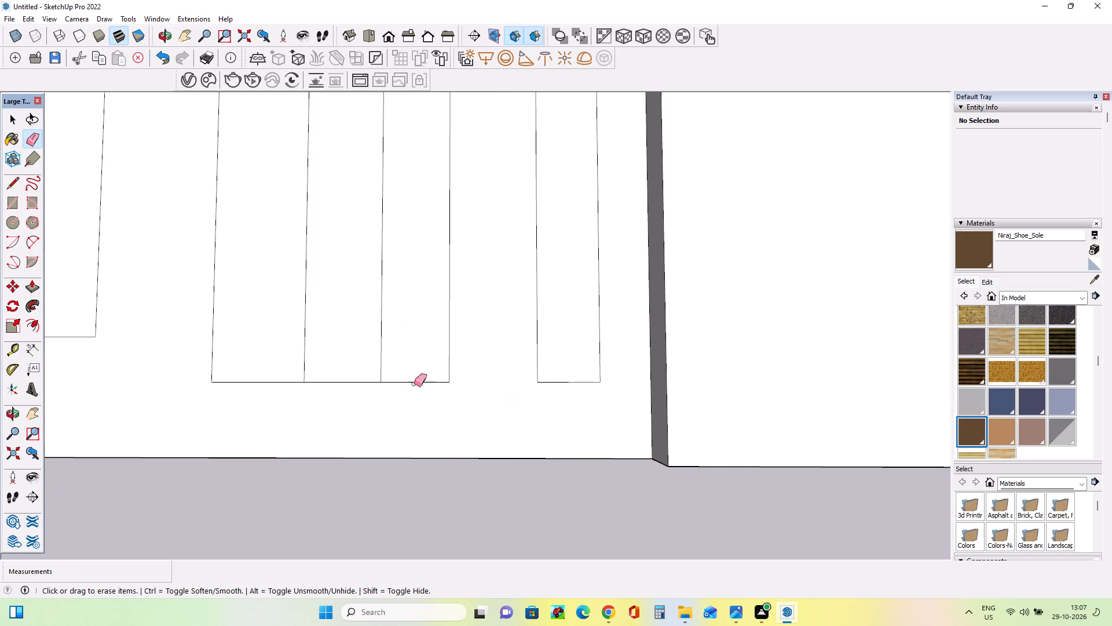
left_click_drag(349, 373, 348, 390)
scroll(328, 411, "down", 19)
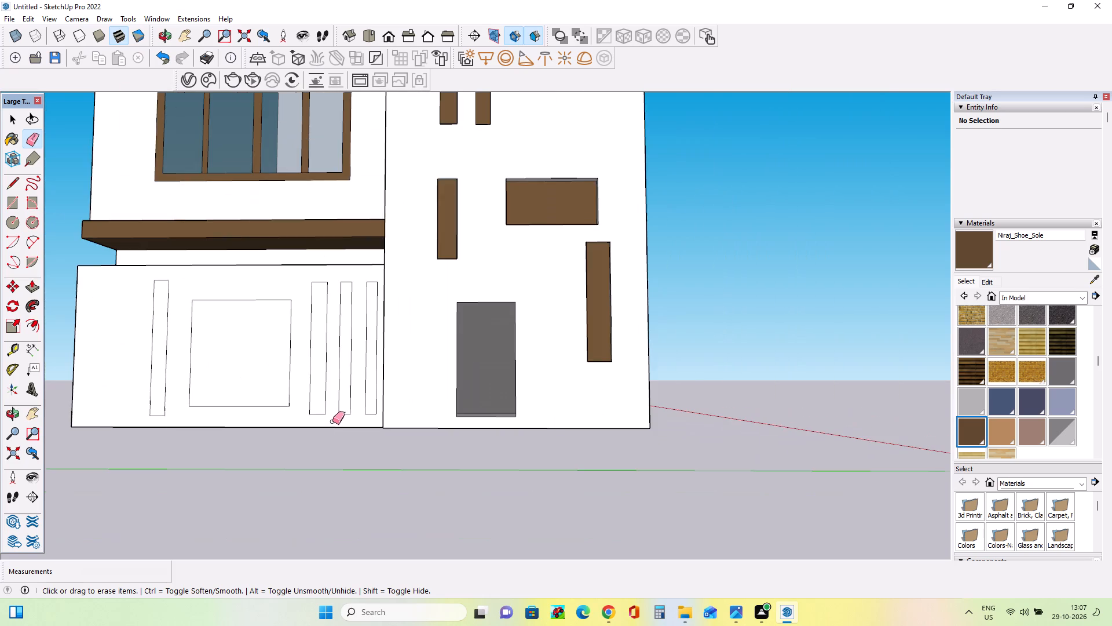
Draw a horizontal line about 35' 8" long from the nearest tower-side strip's top corner across the top of the far strip.
middle_click_drag(361, 365, 394, 411)
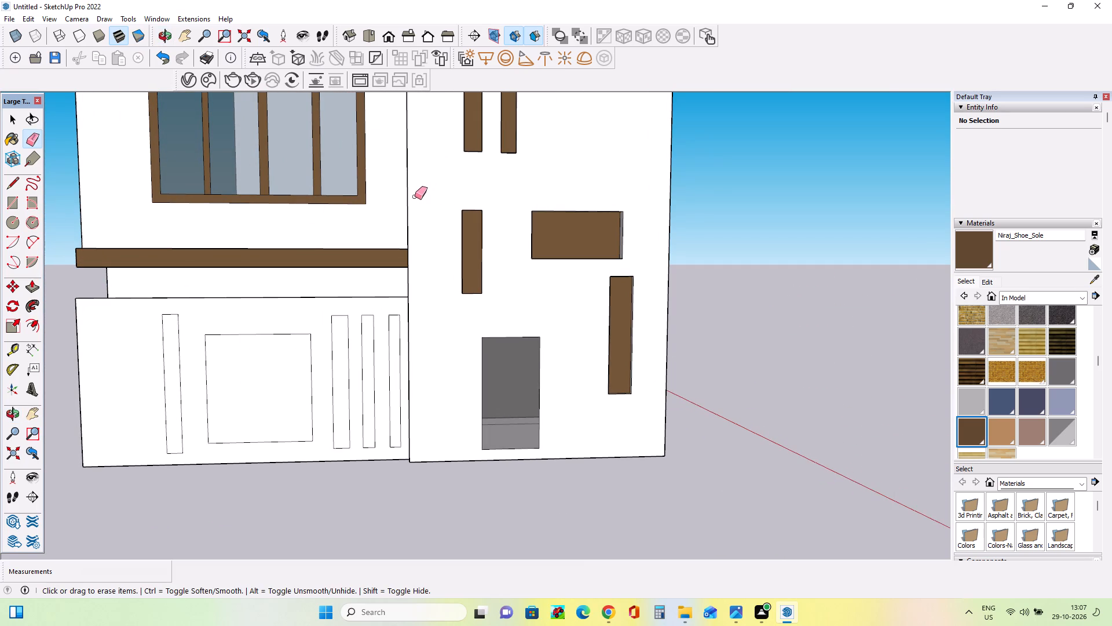
middle_click_drag(458, 265, 499, 276)
left_click(16, 186)
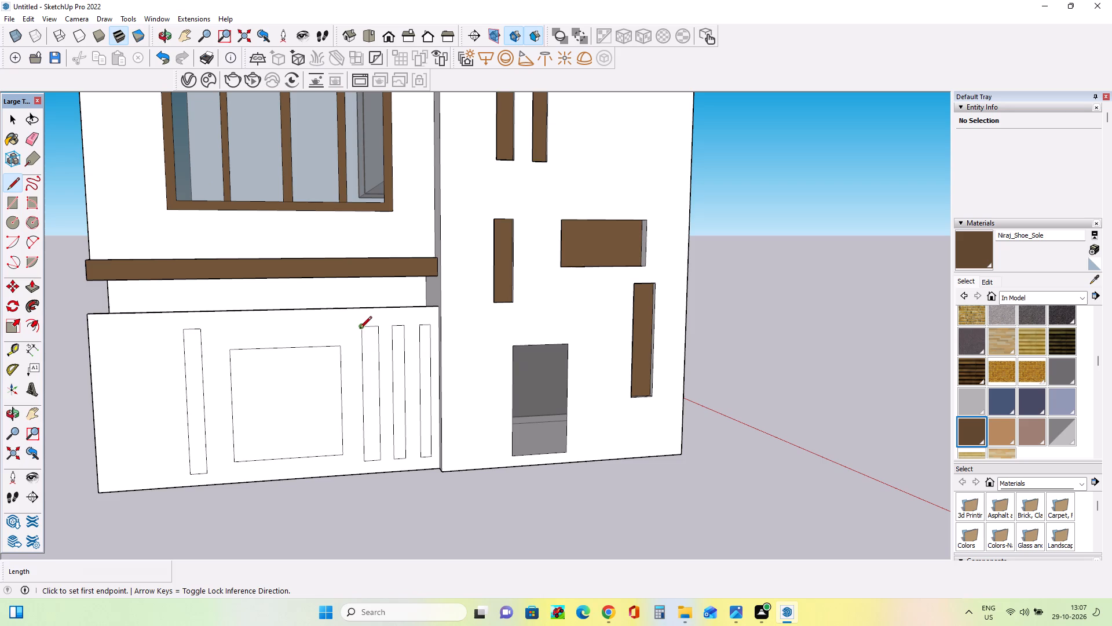
left_click(362, 328)
left_click(180, 326)
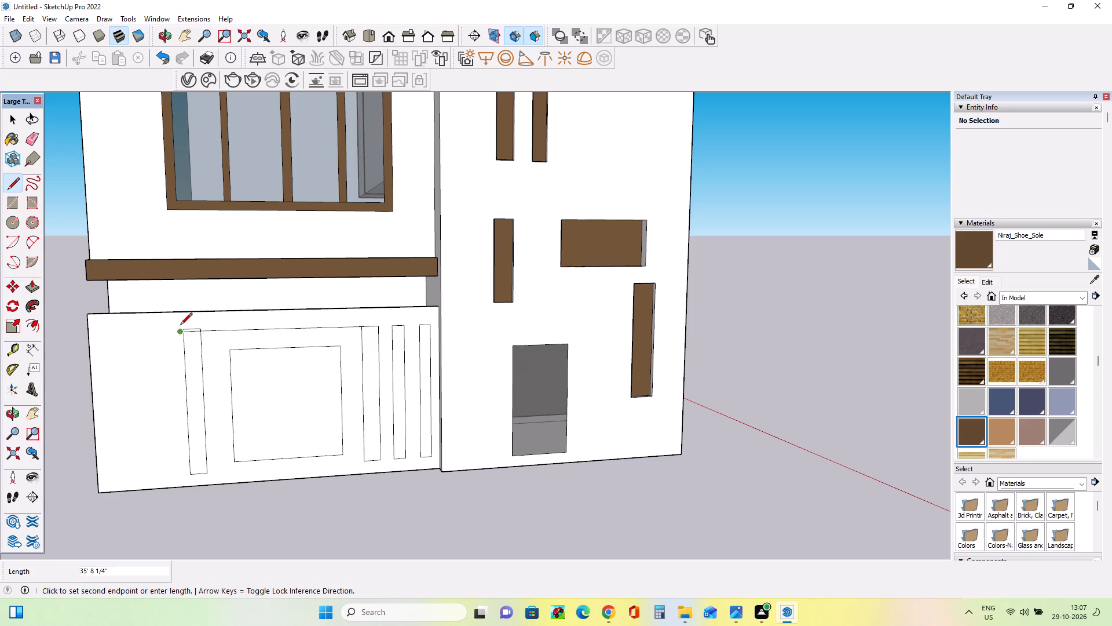
middle_click_drag(269, 357, 301, 351)
key("space")
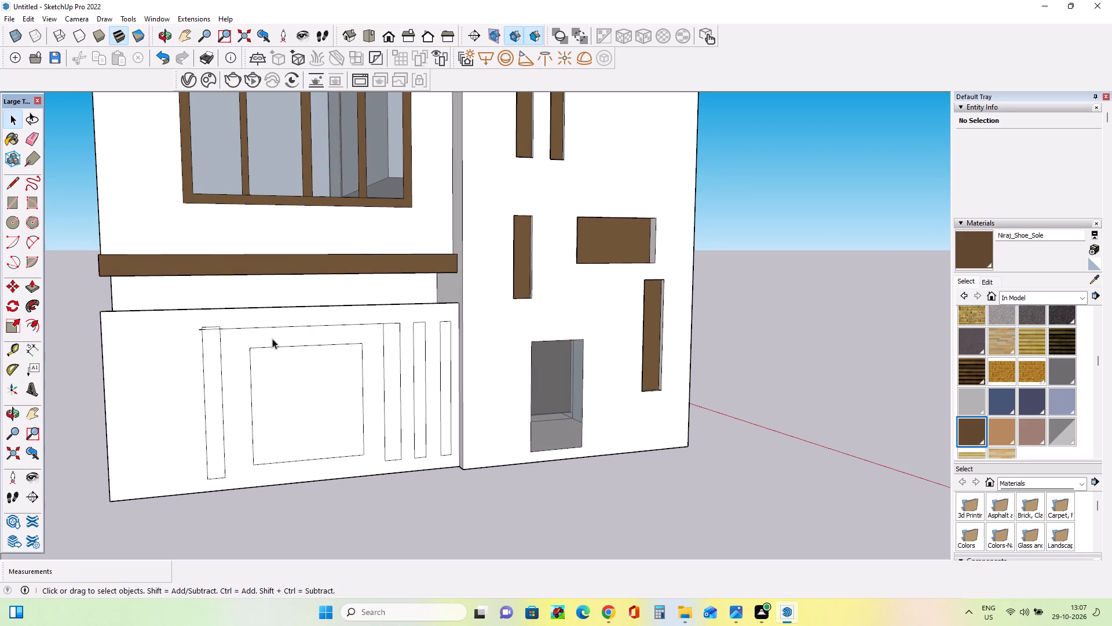
Erase the line's overshoot, the far strip's old top end above it, and the line's span between the strips.
middle_click_drag(272, 339, 313, 341)
scroll(219, 330, "up", 6)
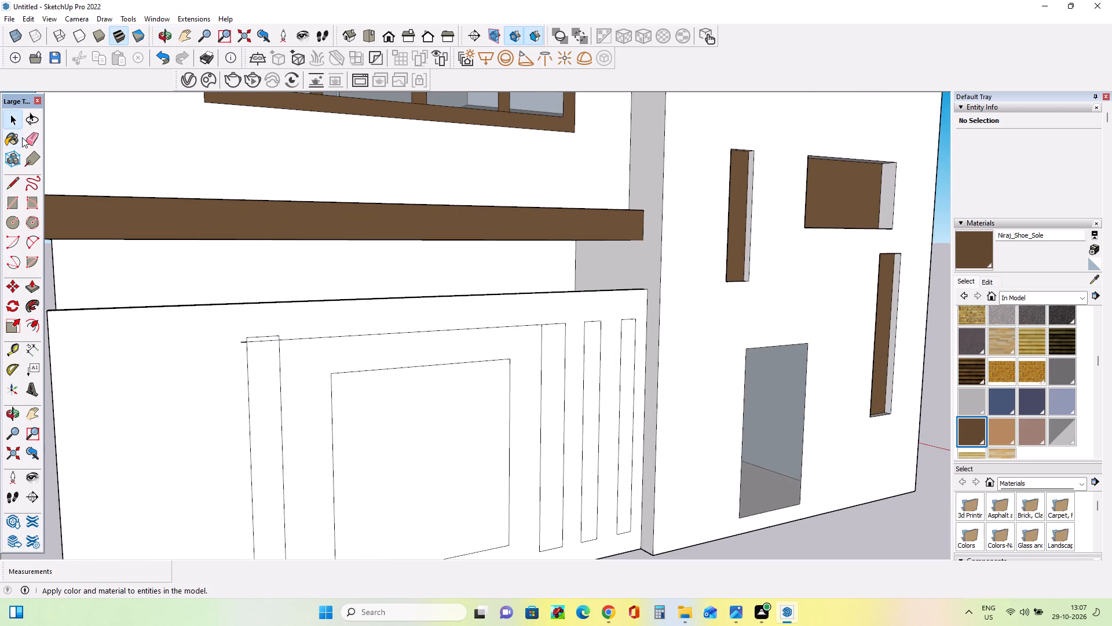
left_click(22, 137)
left_click(41, 137)
left_click(33, 139)
scroll(285, 374, "up", 4)
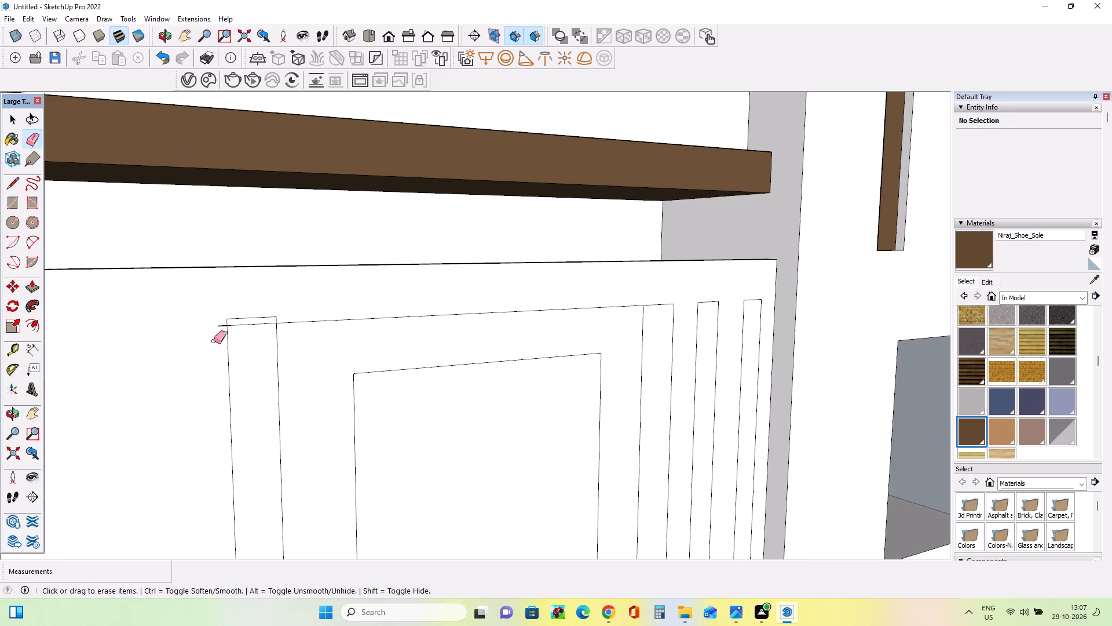
left_click_drag(219, 325, 220, 331)
left_click_drag(228, 319, 241, 322)
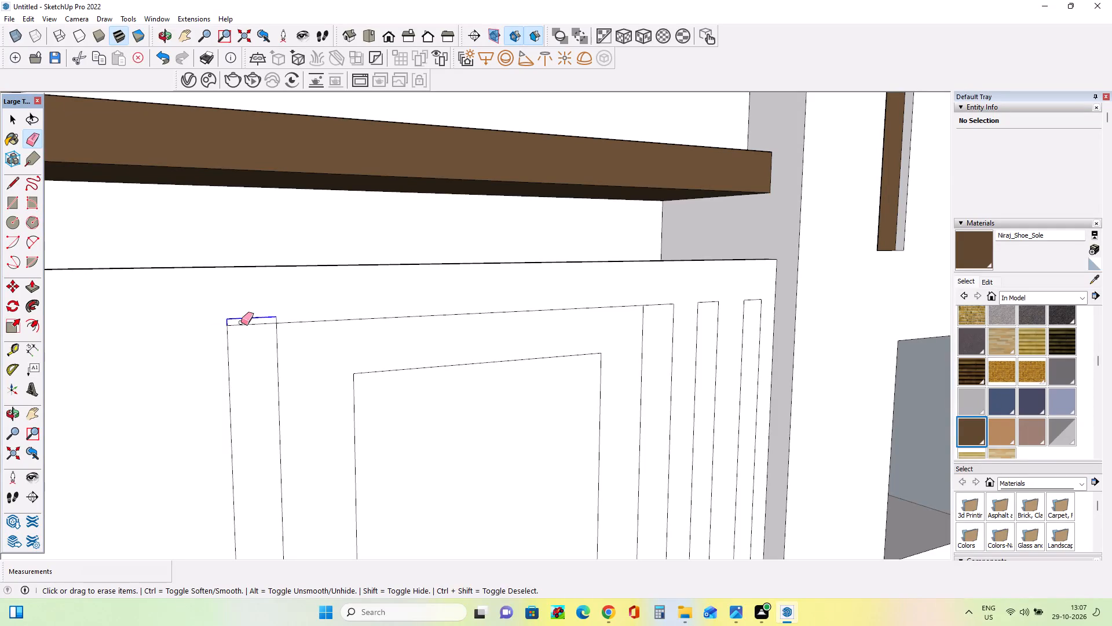
left_click_drag(241, 322, 246, 321)
left_click(275, 320)
left_click_drag(286, 322, 286, 329)
Draw a horizontal line from the nearest tower-side strip's bottom corner across the lower end of the far strip.
scroll(255, 303, "down", 10)
middle_click_drag(459, 379, 394, 373)
scroll(233, 464, "up", 3)
middle_click_drag(233, 456, 231, 445)
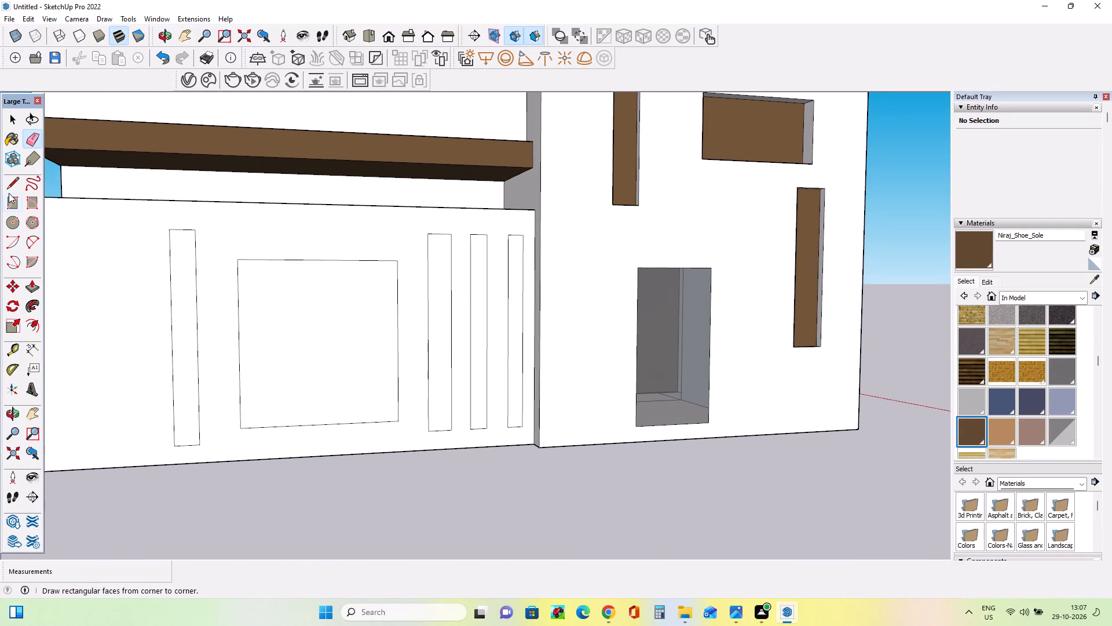
left_click(13, 183)
left_click(431, 428)
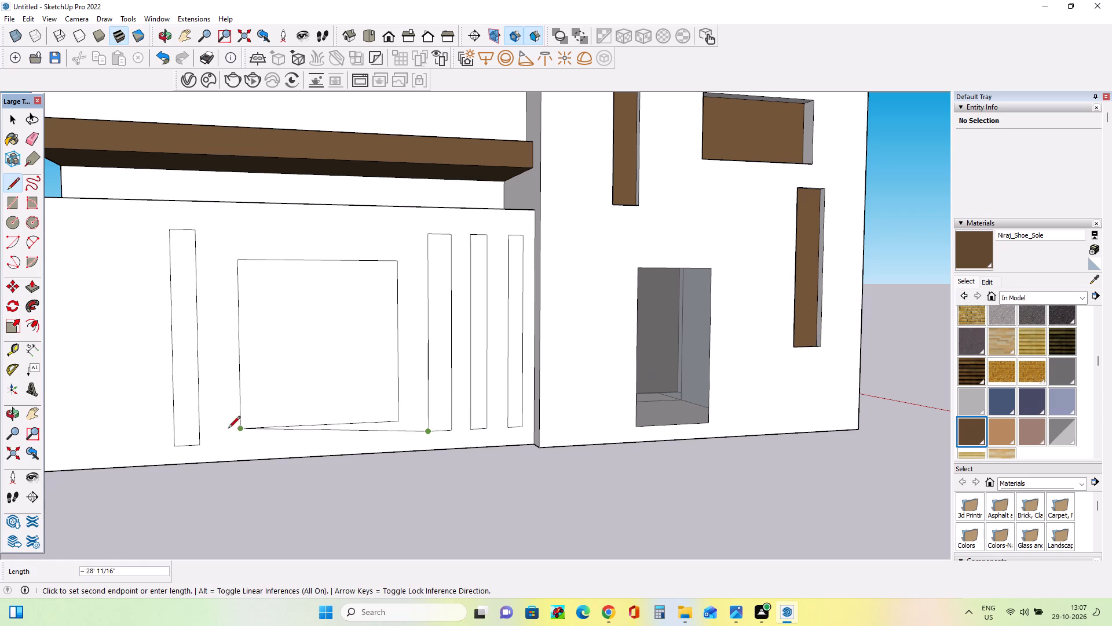
left_click(169, 436)
scroll(178, 465, "up", 3)
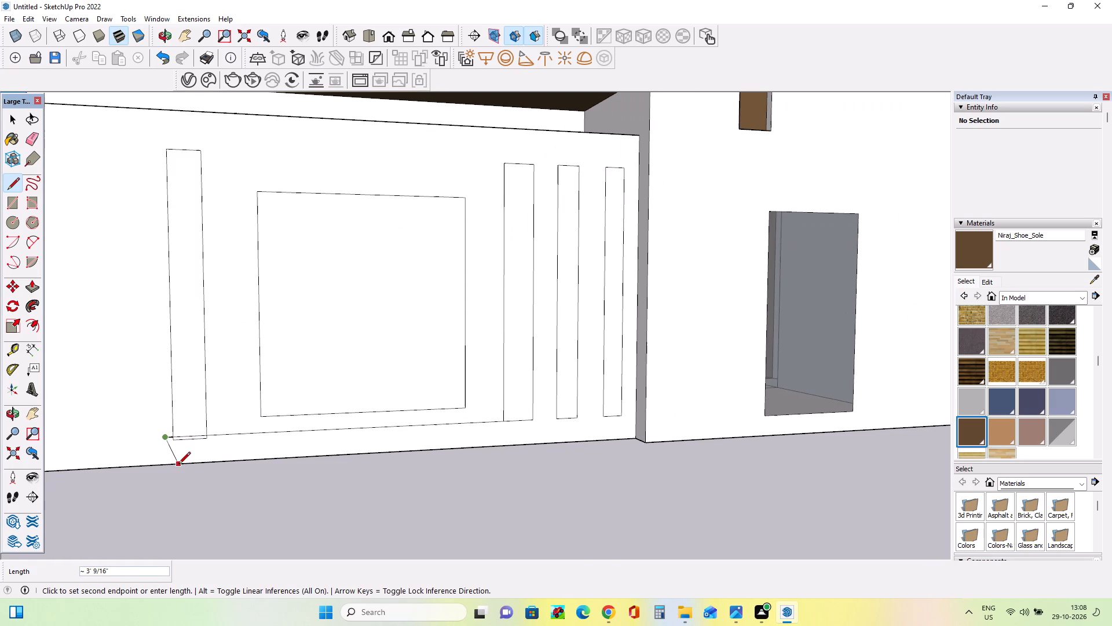
key("space")
Erase the line's overshoot, the far strip's old bottom end below it, and the line's span between the strips.
left_click(36, 134)
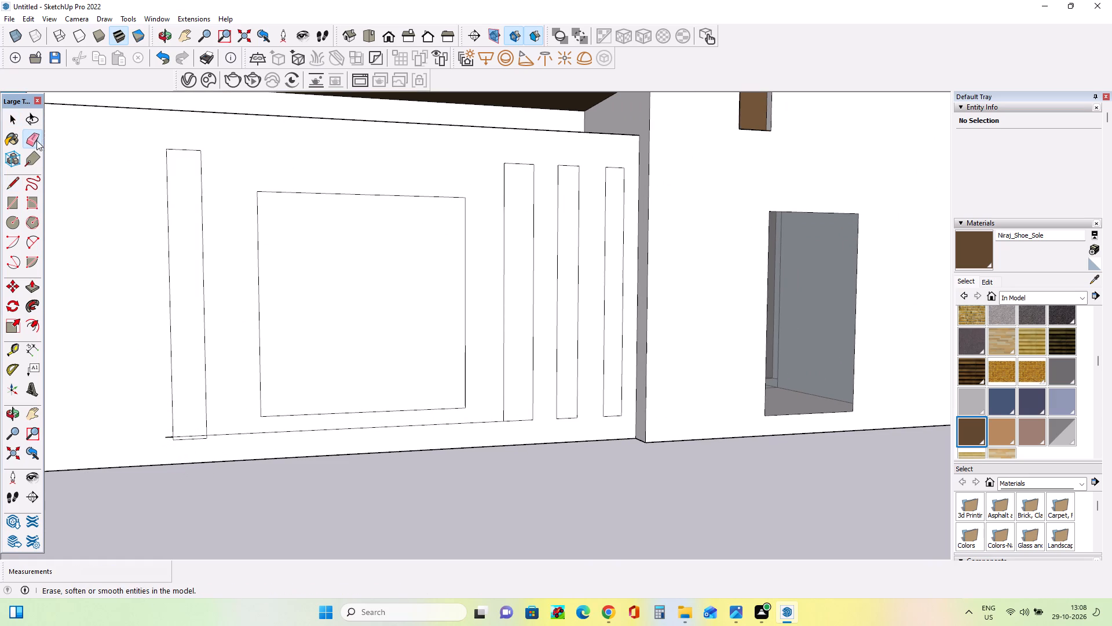
scroll(170, 431, "up", 6)
left_click_drag(167, 439, 166, 456)
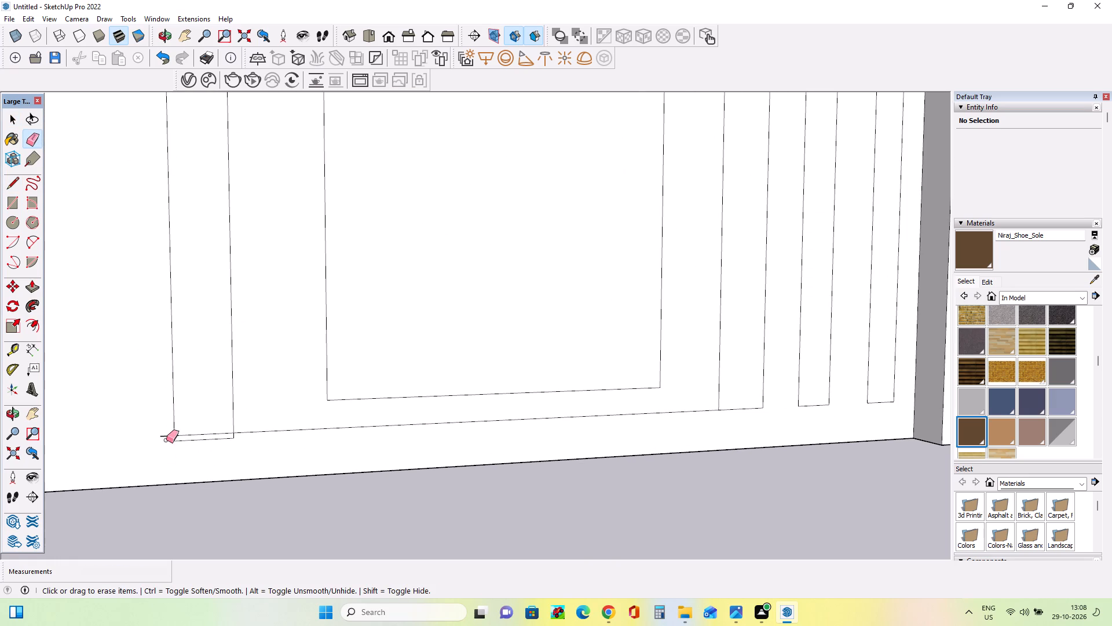
left_click_drag(165, 432, 165, 441)
scroll(181, 454, "up", 3)
left_click_drag(171, 437, 185, 436)
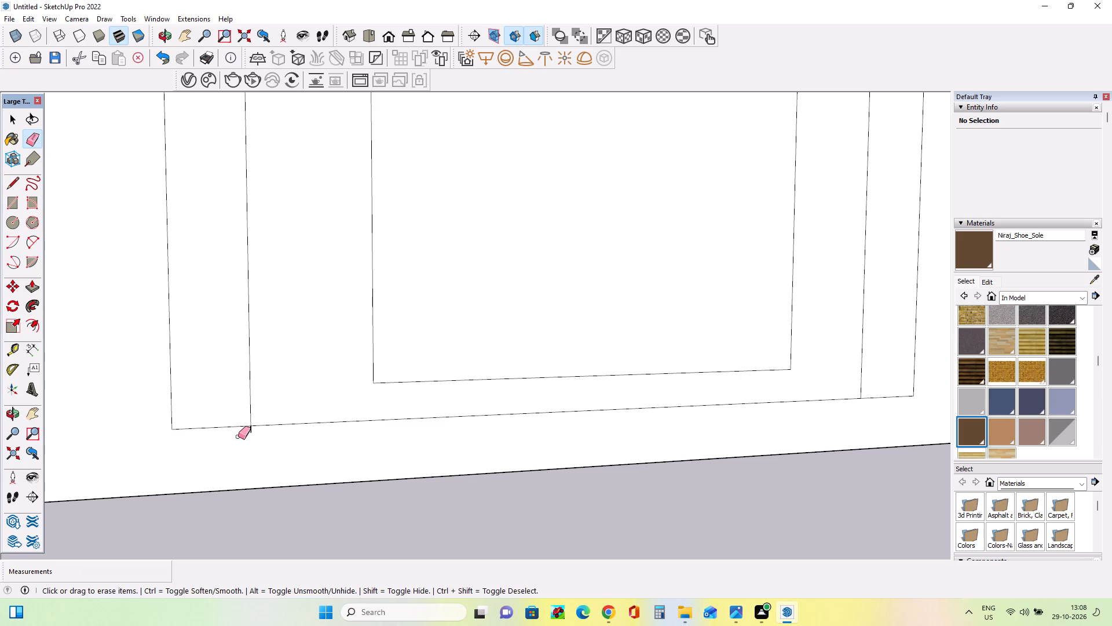
left_click(253, 431)
left_click_drag(270, 419, 267, 437)
left_click(252, 431)
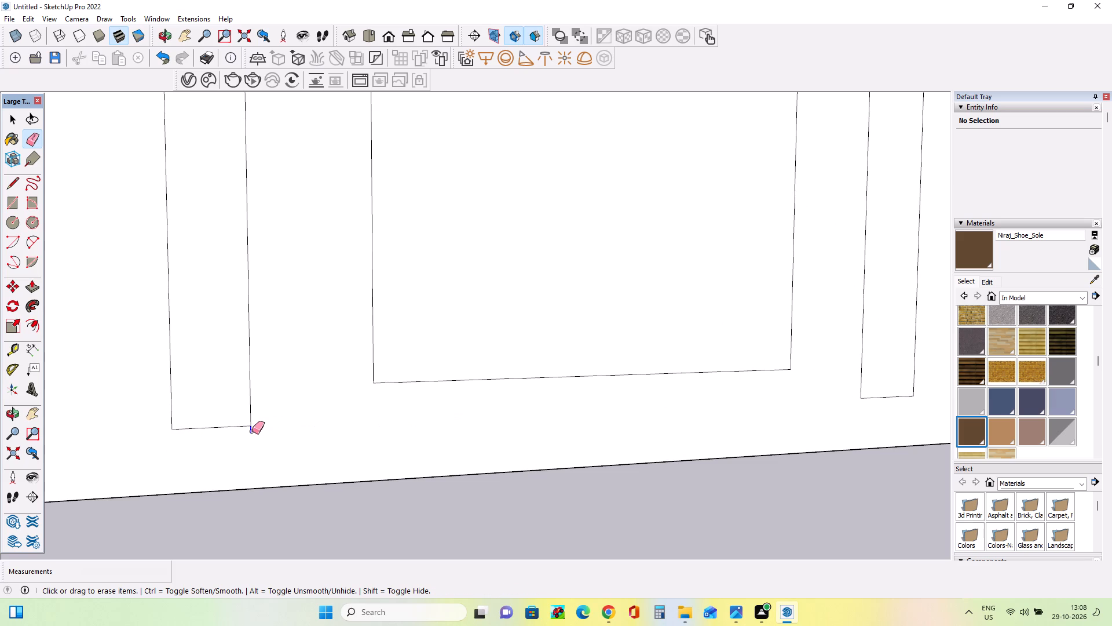
Examine the aligned strips and large rectangle on the low wall in relation to the whole facade.
scroll(263, 435, "down", 16)
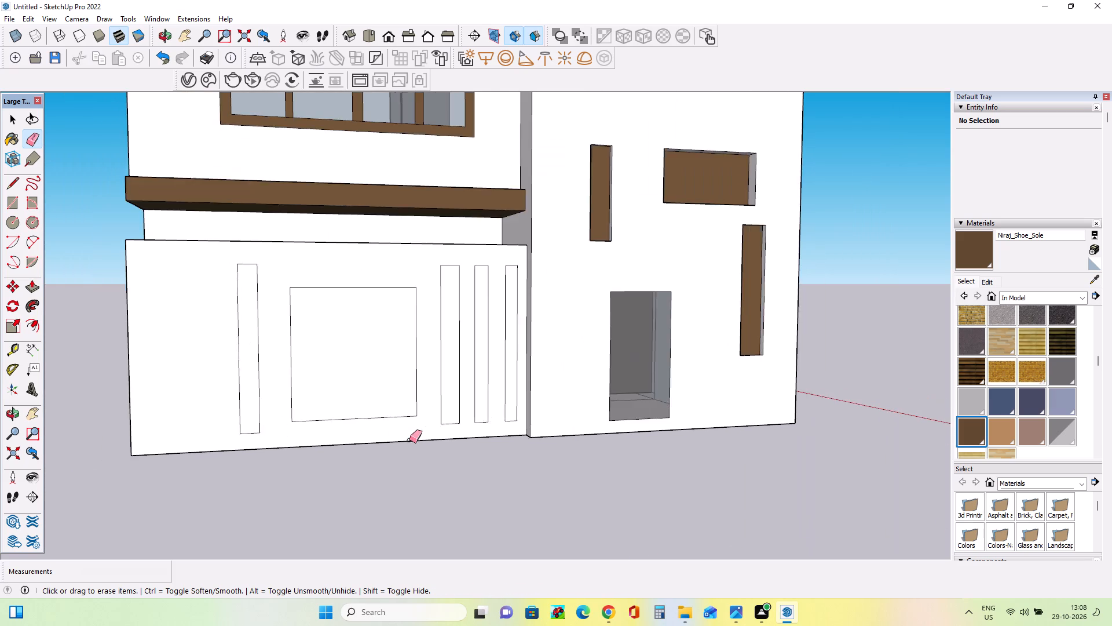
scroll(409, 440, "down", 4)
middle_click_drag(414, 440, 362, 446)
middle_click_drag(308, 450, 334, 449)
scroll(345, 446, "down", 2)
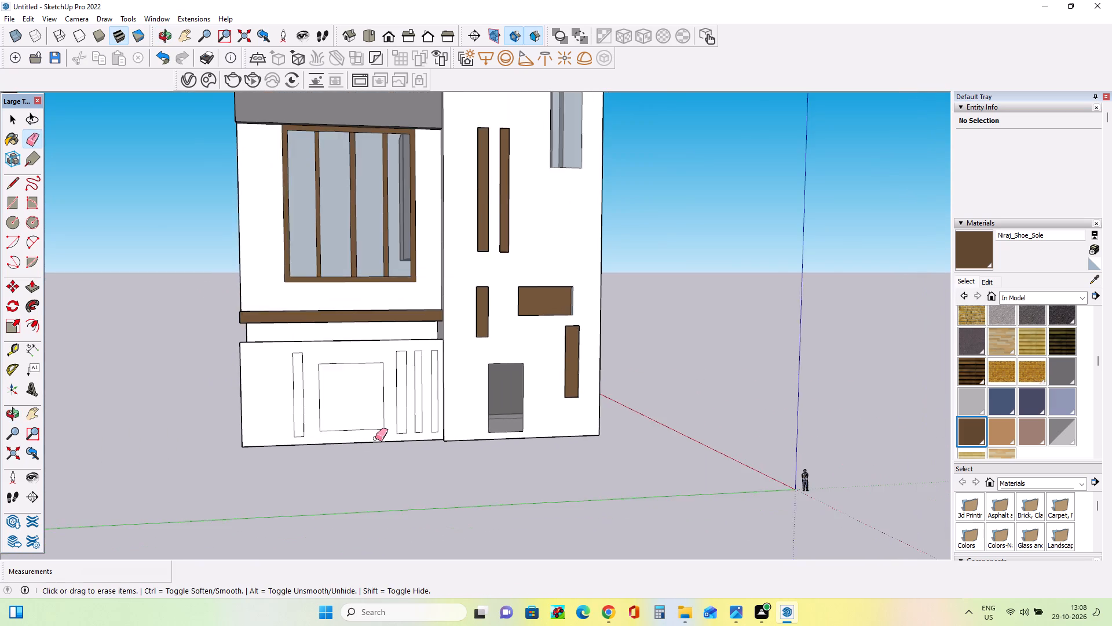
scroll(375, 438, "down", 4)
middle_click_drag(288, 441, 299, 418)
scroll(299, 452, "up", 2)
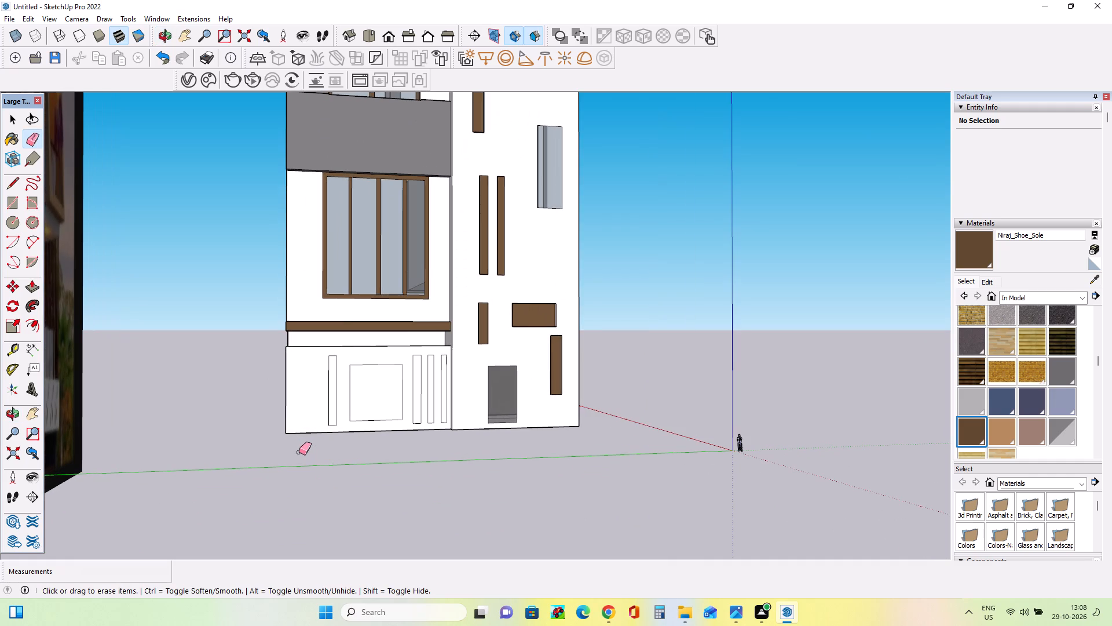
left_click(10, 202)
middle_click_drag(280, 355, 313, 378)
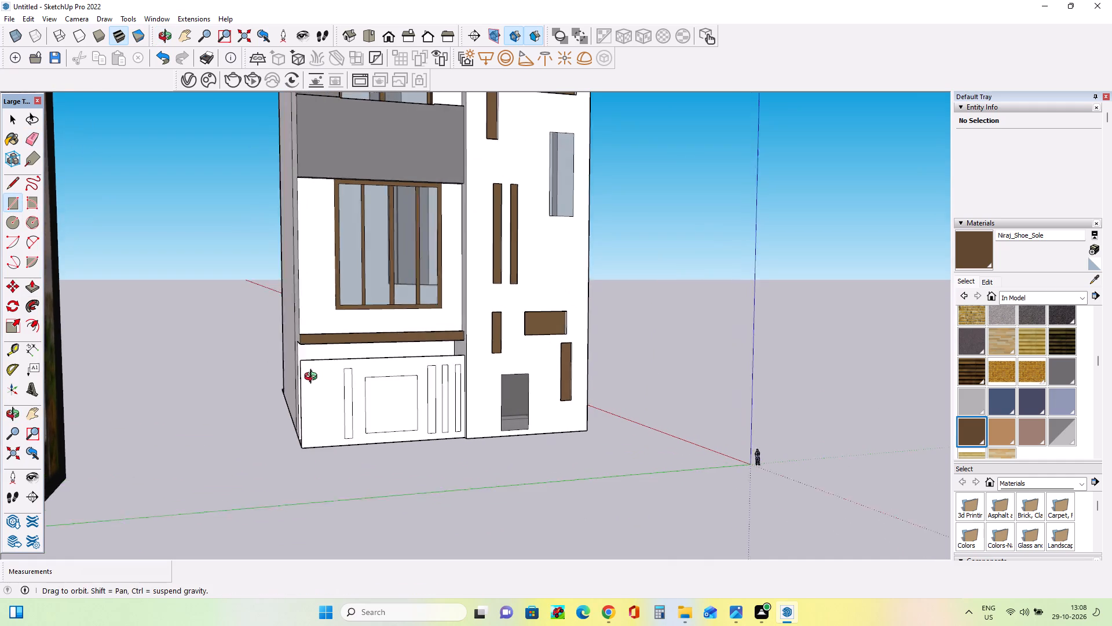
middle_click_drag(313, 378, 334, 381)
scroll(368, 401, "up", 2)
Copy the far strip's outline twice towards the wall's free end, offset about 5' 9" and then about 6' 5" further.
left_click(10, 120)
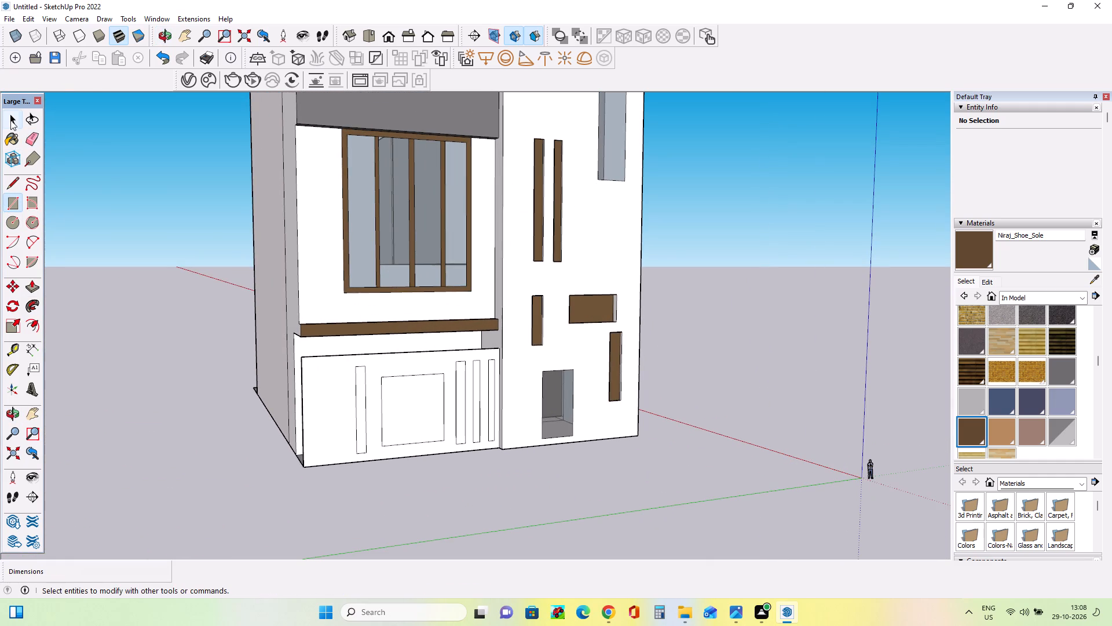
left_click(357, 453, "ctrl")
scroll(357, 454, "up", 6, "ctrl")
left_click(360, 452, "ctrl")
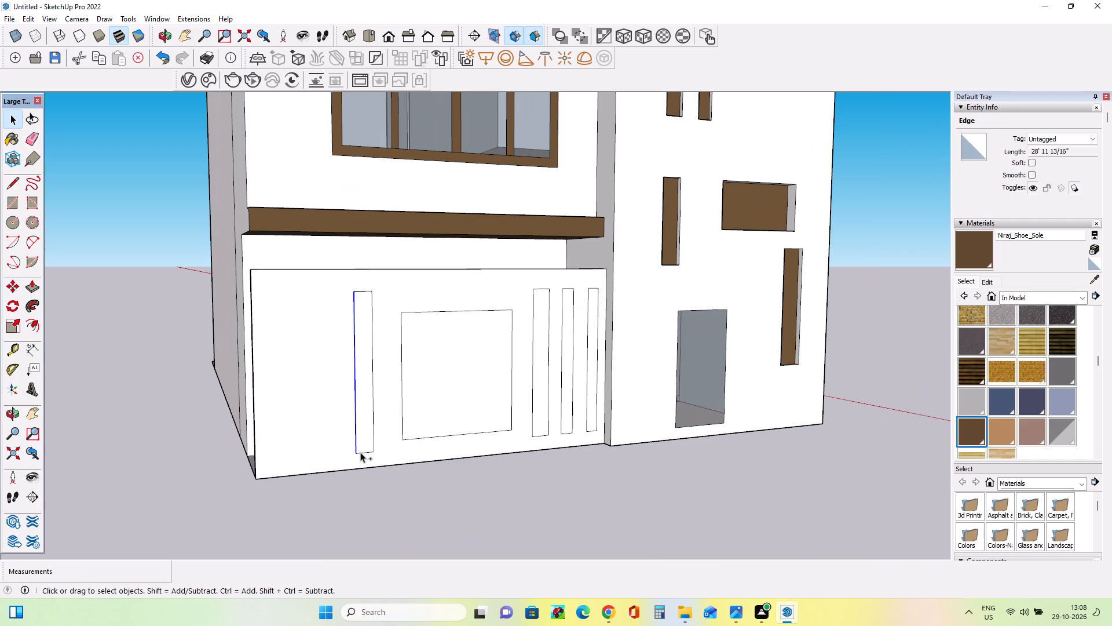
left_click(374, 446, "ctrl")
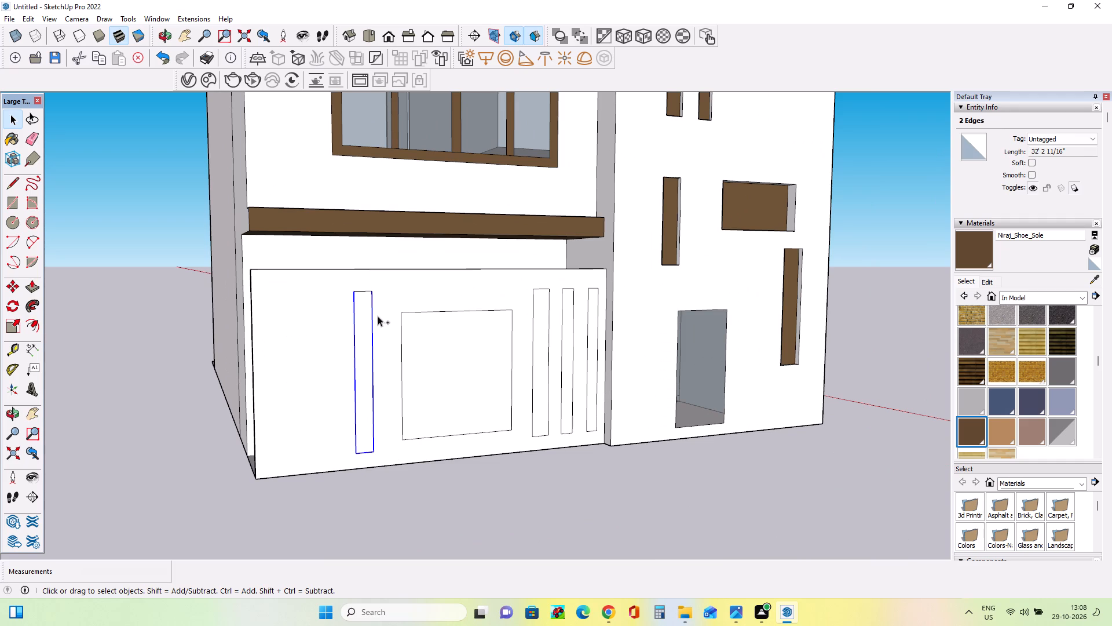
left_click(365, 291, "ctrl")
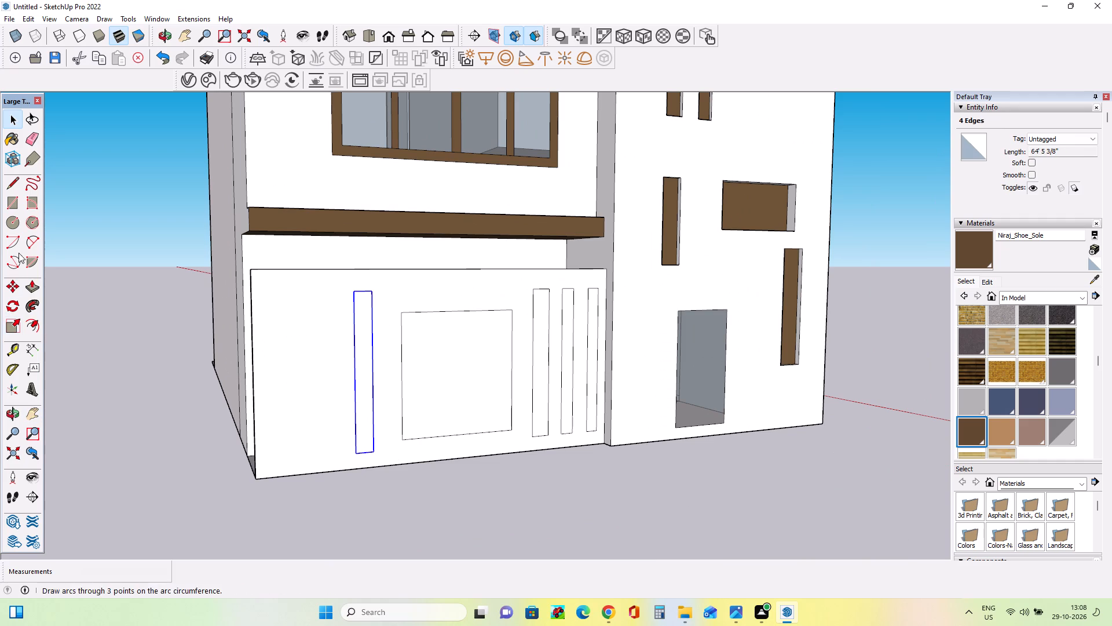
left_click(16, 286)
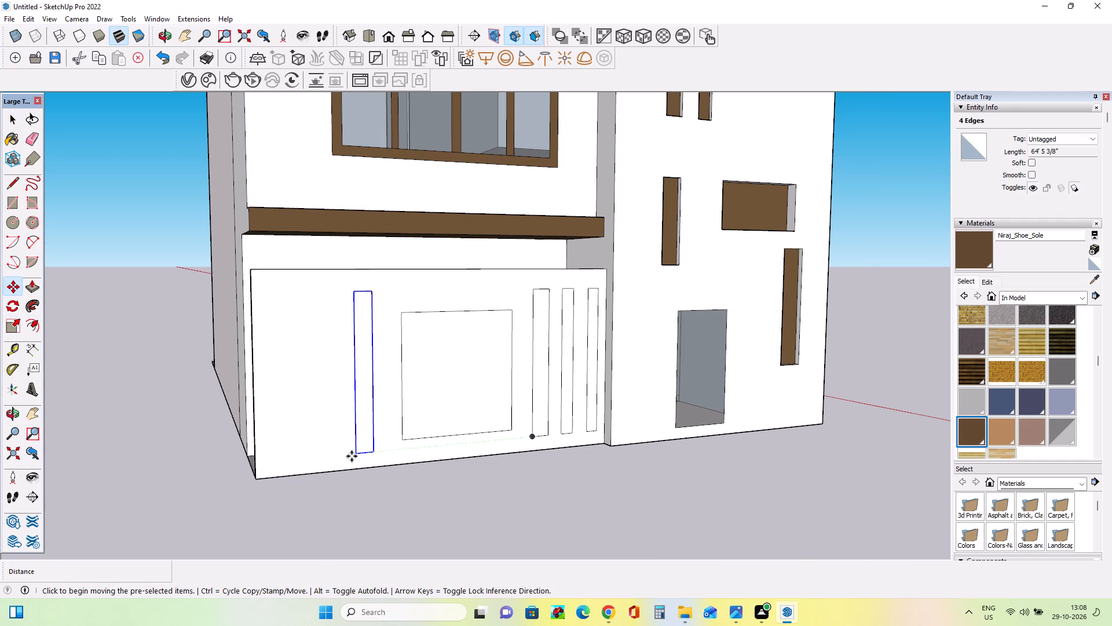
left_click(355, 456)
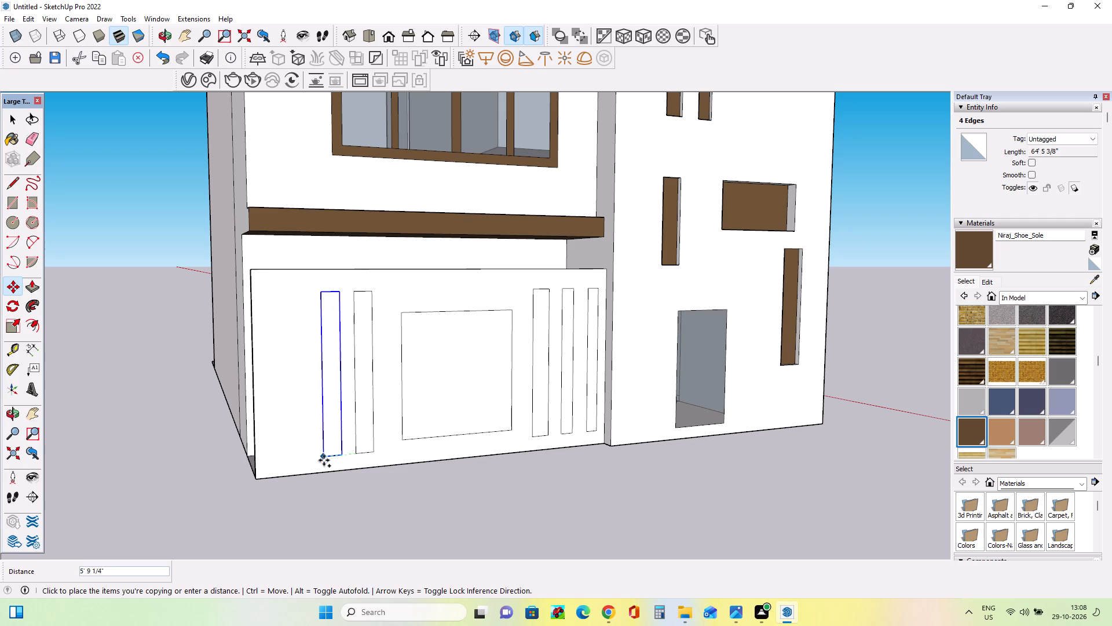
left_click(324, 460)
left_click(324, 458)
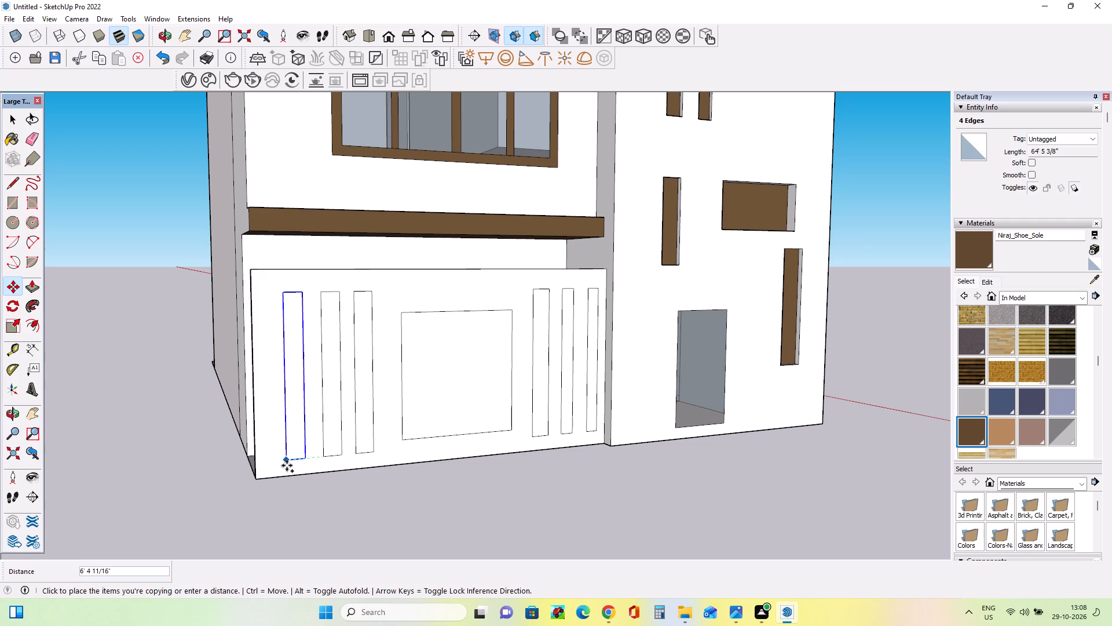
left_click(288, 466)
Push the large central rectangle on the low fence wall through the wall's thickness, about 11 7/8" deep.
middle_click_drag(367, 475, 264, 496)
scroll(292, 469, "down", 8)
middle_click_drag(341, 493, 365, 463)
scroll(365, 463, "down", 6)
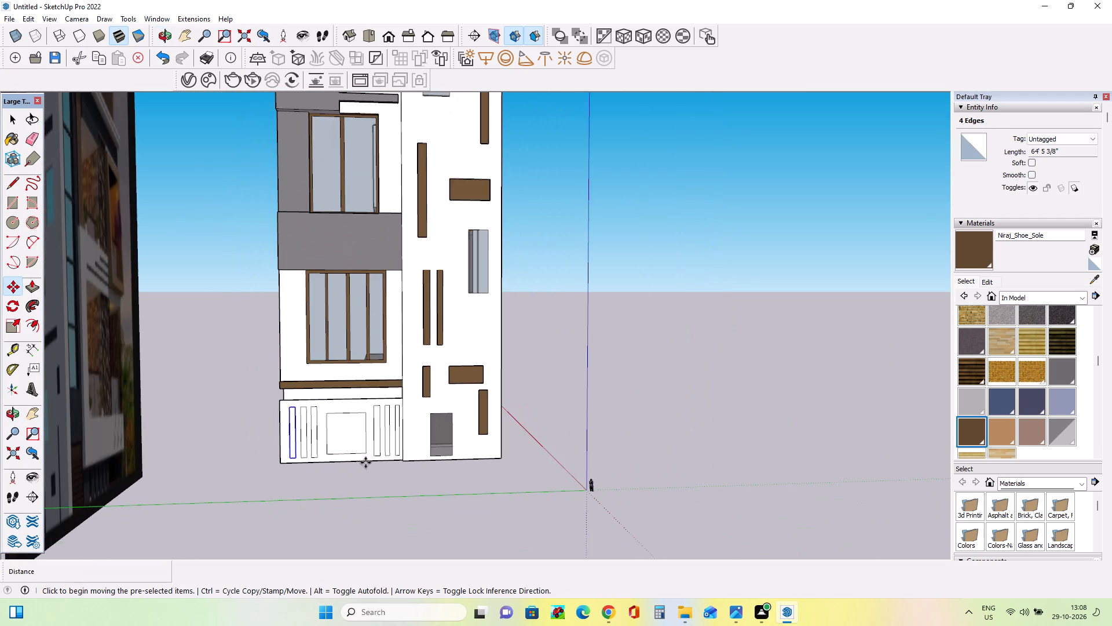
middle_click_drag(378, 444, 385, 454)
scroll(339, 449, "up", 4)
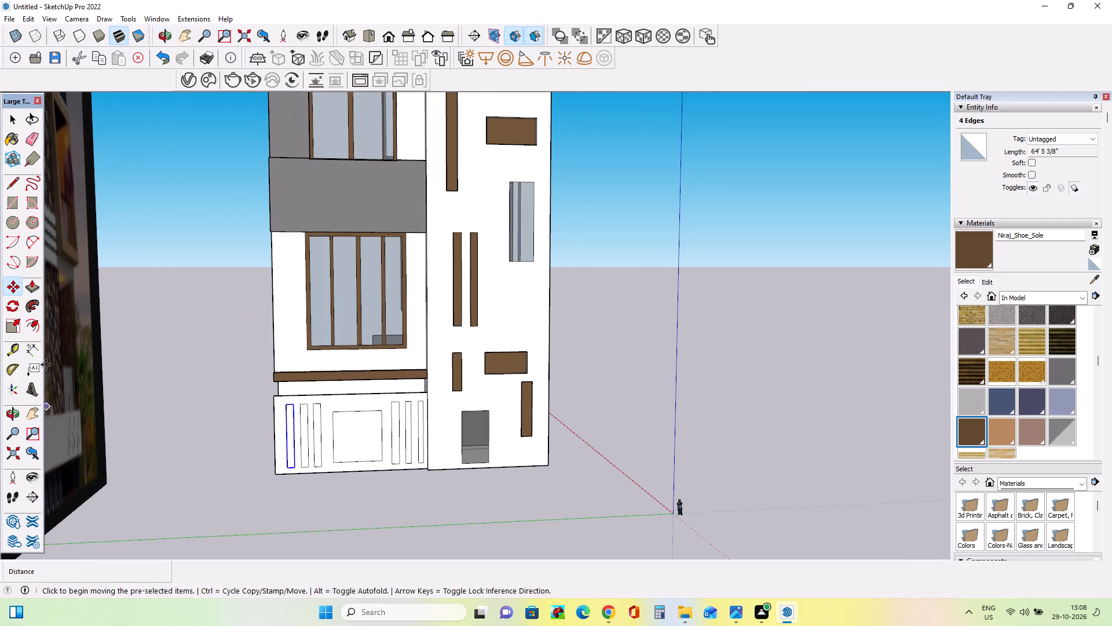
left_click(34, 285)
middle_click_drag(357, 481, 378, 548)
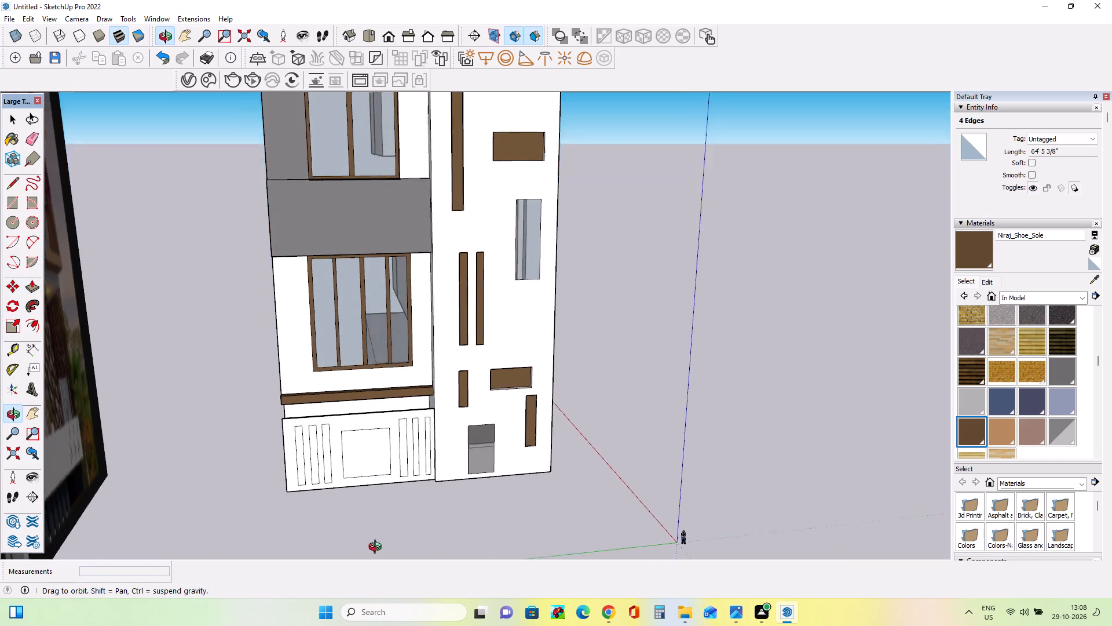
middle_click_drag(378, 548, 649, 591)
middle_click_drag(515, 534, 393, 527)
scroll(548, 507, "up", 4)
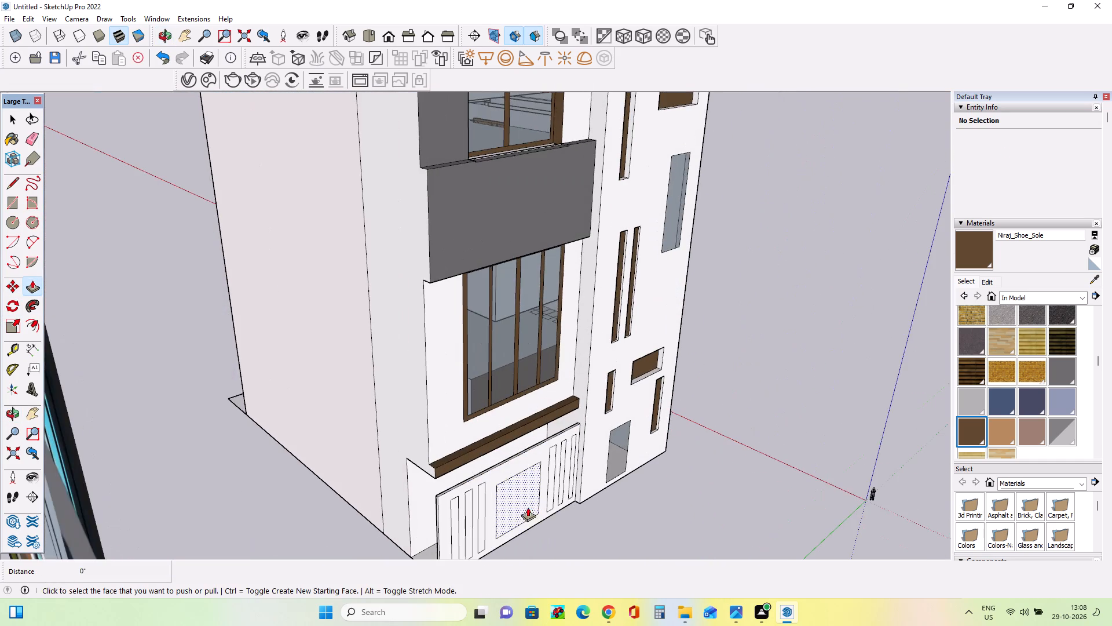
left_click_drag(524, 498, 494, 457)
scroll(494, 457, "up", 6)
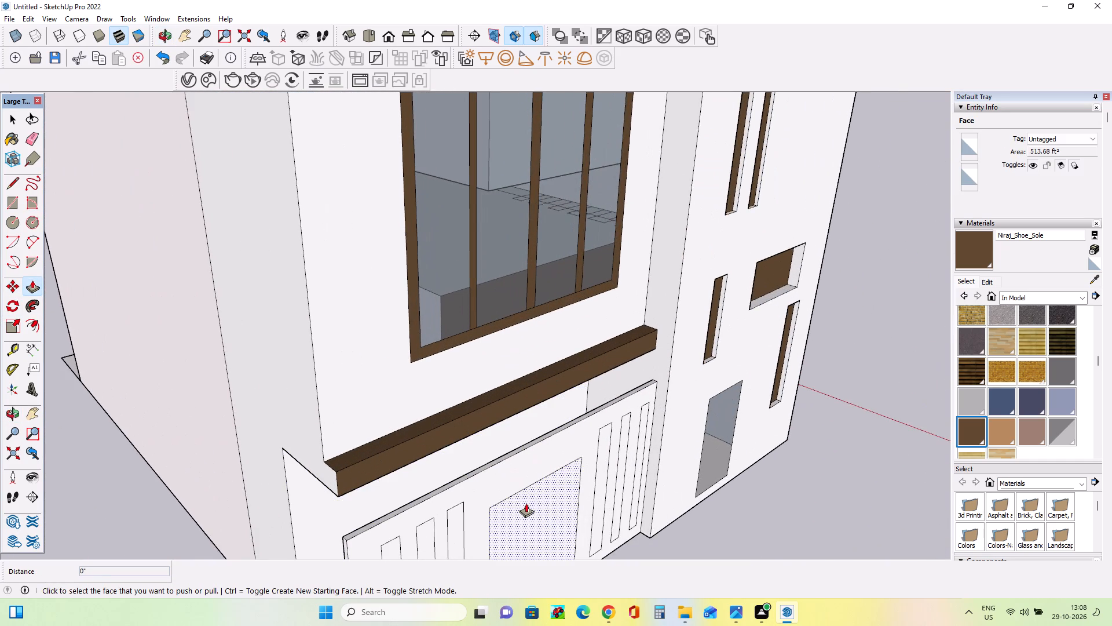
left_click_drag(526, 503, 496, 458)
Push the three vertical strips near the fence wall's free end through the wall, about 11 7/8" deep each.
middle_click_drag(451, 485, 407, 424)
left_click_drag(391, 455, 415, 389)
middle_click_drag(400, 420, 331, 412)
middle_click_drag(432, 399, 489, 390)
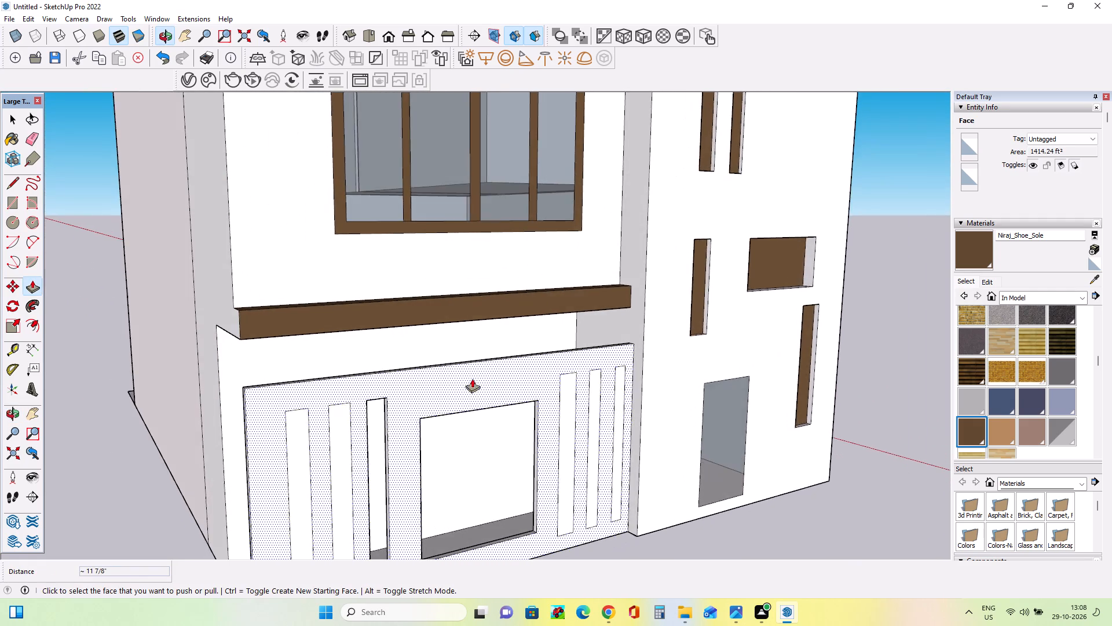
scroll(438, 388, "down", 7)
middle_click_drag(447, 448, 423, 525)
scroll(367, 503, "up", 4)
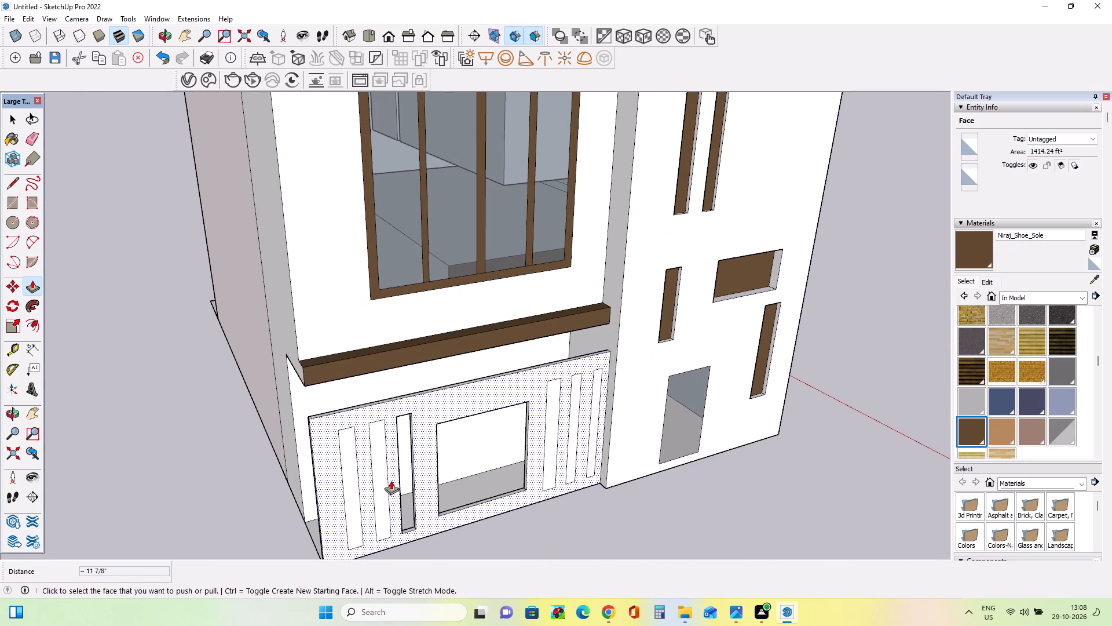
left_click_drag(382, 474, 398, 394)
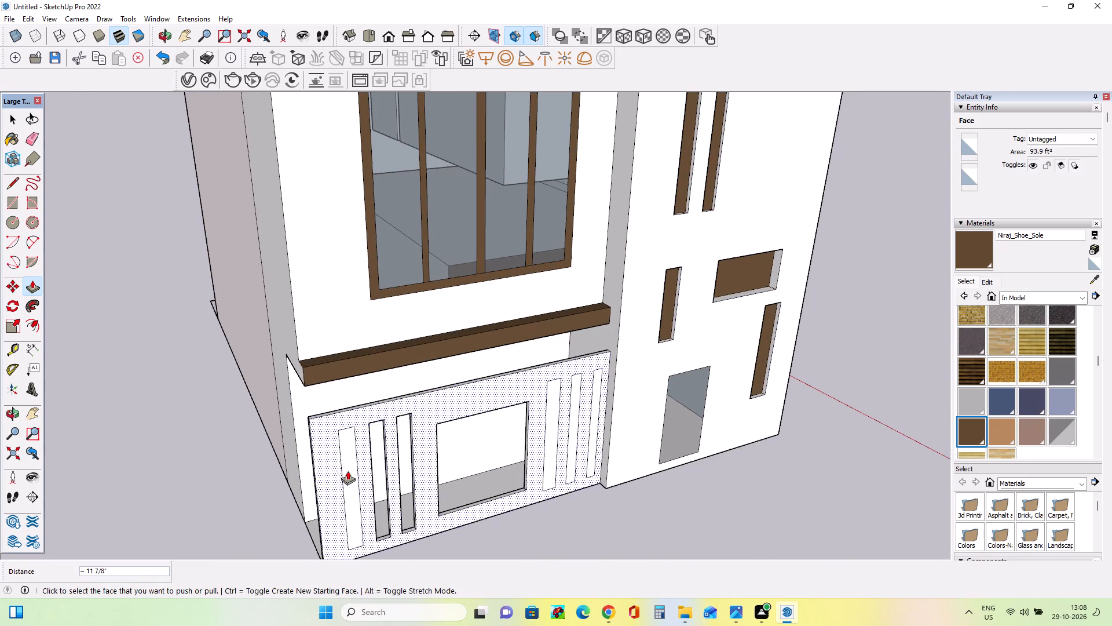
middle_click_drag(348, 472, 343, 510)
left_click_drag(351, 497, 367, 438)
middle_click_drag(398, 487, 338, 487)
scroll(303, 495, "up", 4)
left_click_drag(304, 490, 291, 451)
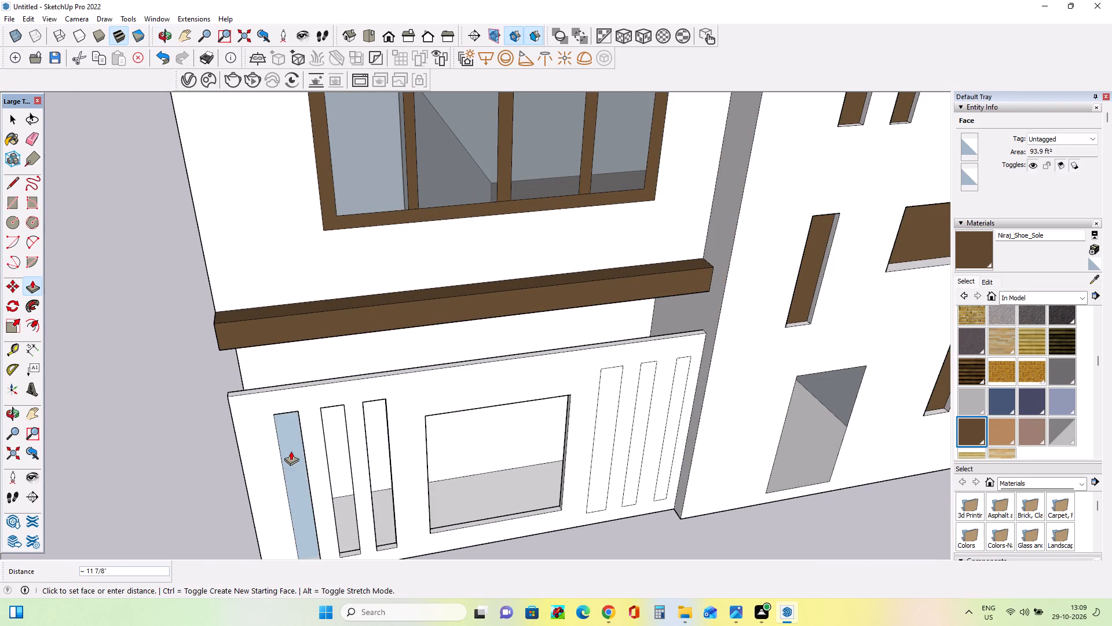
left_click_drag(291, 451, 325, 385)
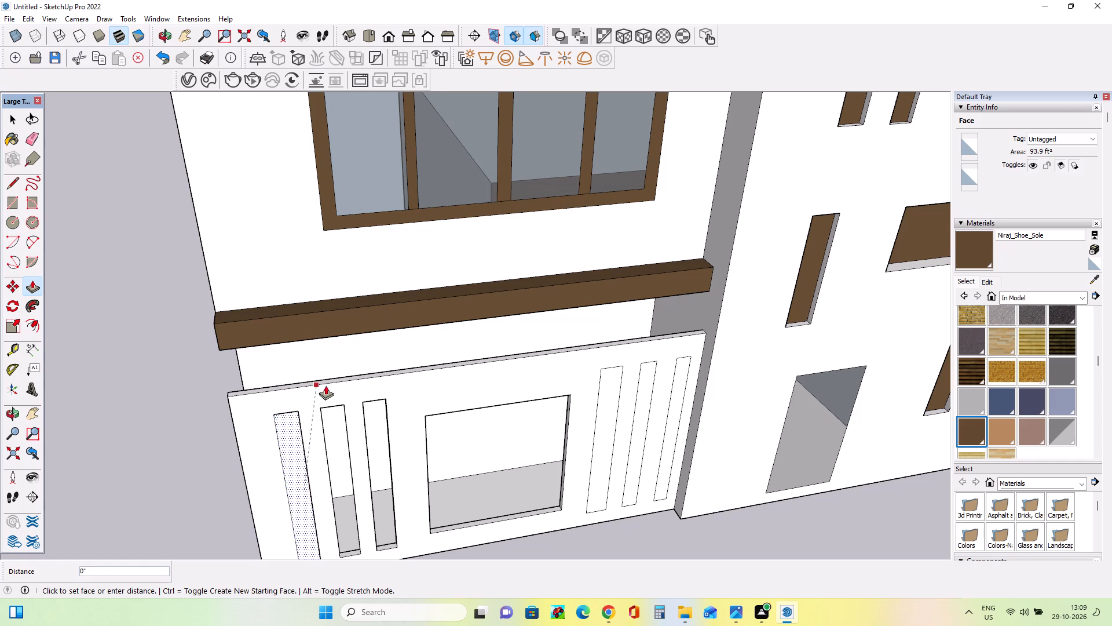
left_click_drag(325, 385, 347, 374)
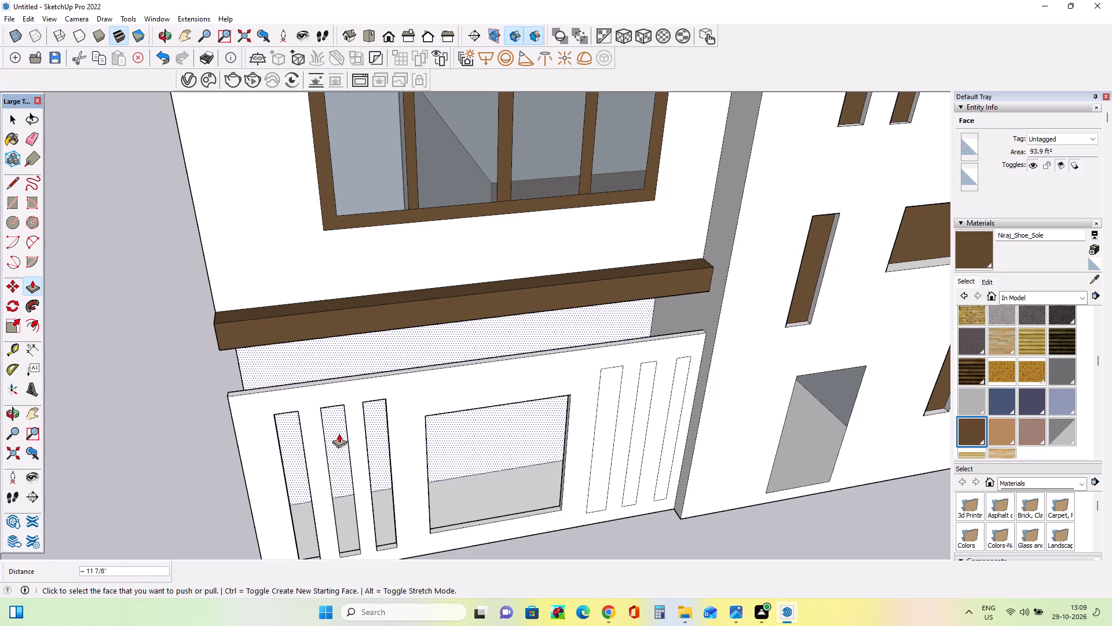
Push the tower-side strip closest to the large rectangular opening through the fence wall, about 11 7/8" deep.
scroll(339, 434, "down", 4)
middle_click_drag(449, 472, 348, 480)
middle_click_drag(463, 420, 464, 446)
scroll(463, 423, "up", 4)
left_click_drag(460, 418, 460, 374)
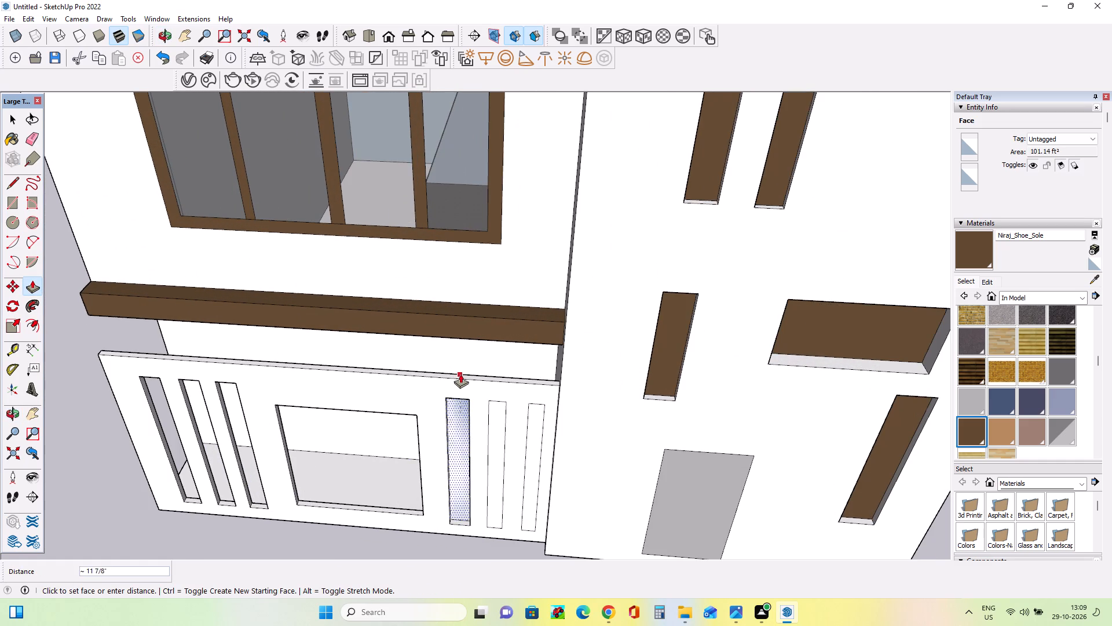
left_click_drag(460, 374, 491, 377)
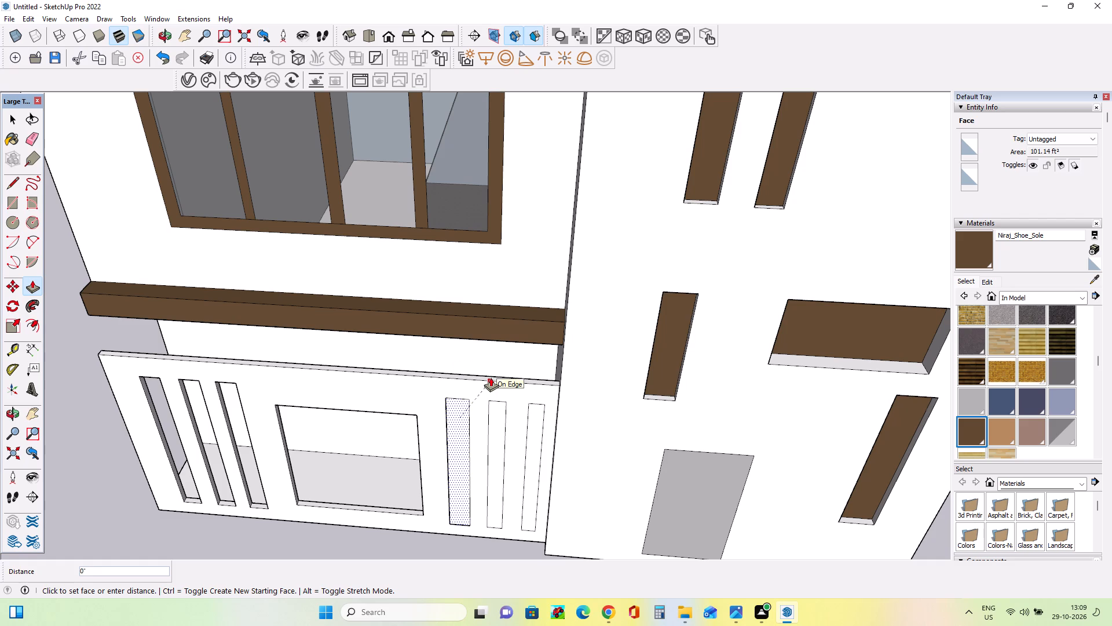
left_click_drag(491, 377, 491, 376)
Push the remaining two tower-side strips through the fence wall, about 11 7/8" deep each.
middle_click_drag(449, 451, 472, 426)
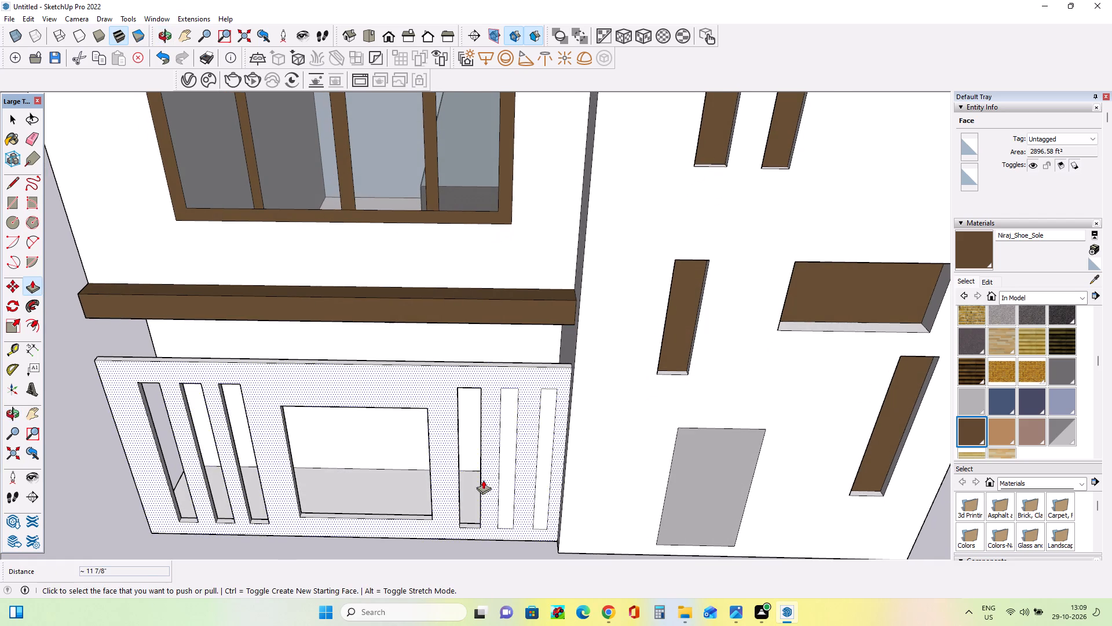
middle_click_drag(425, 482, 441, 489)
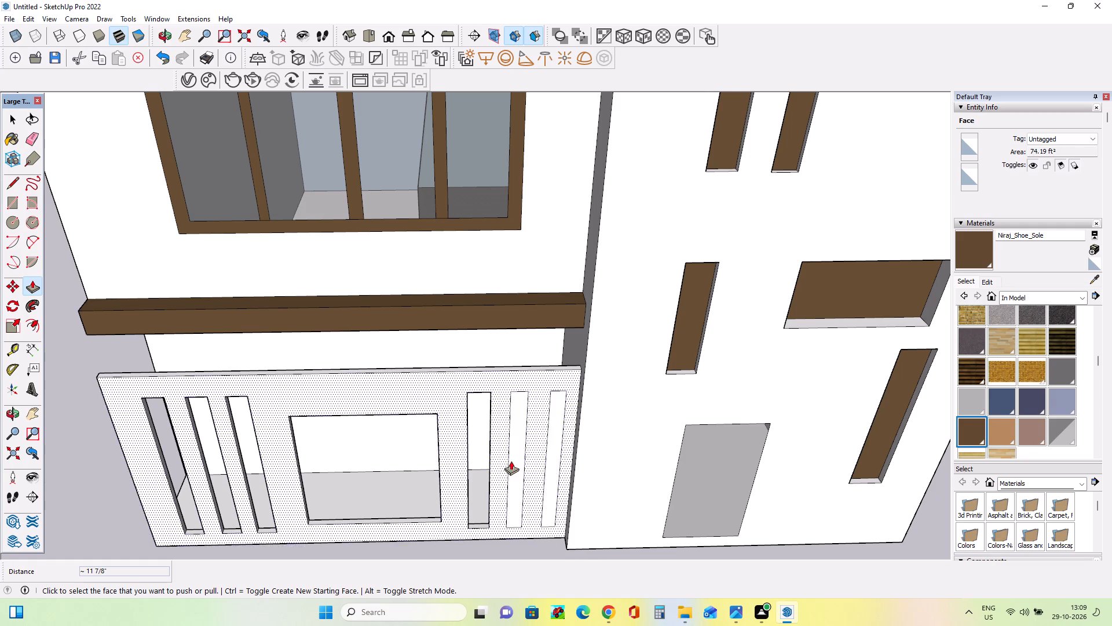
middle_click_drag(519, 472, 526, 481)
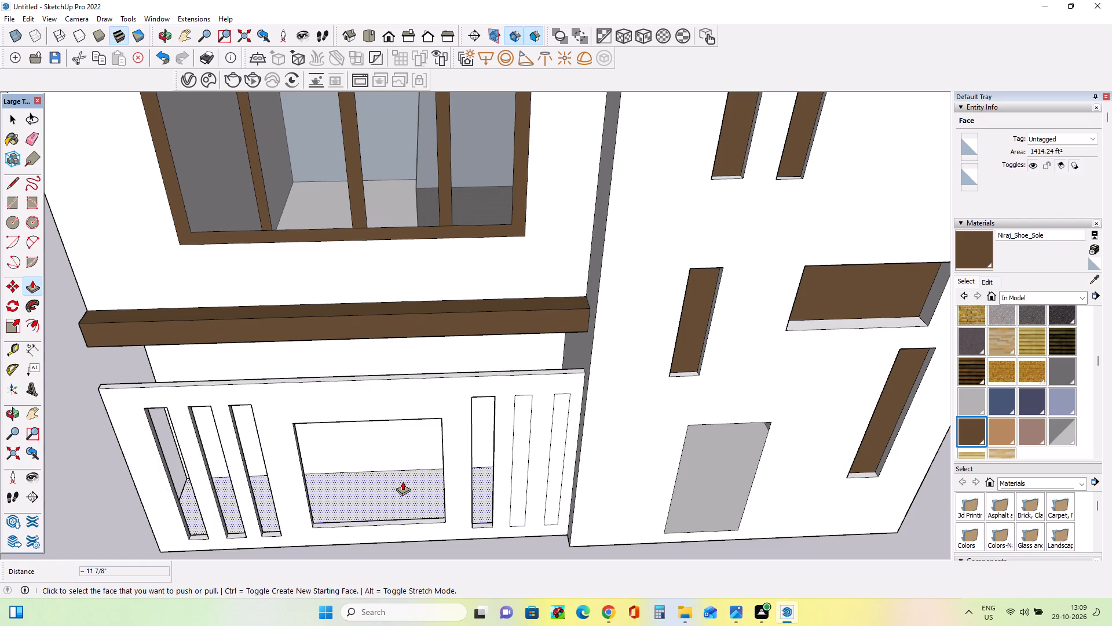
middle_click_drag(412, 483, 447, 502)
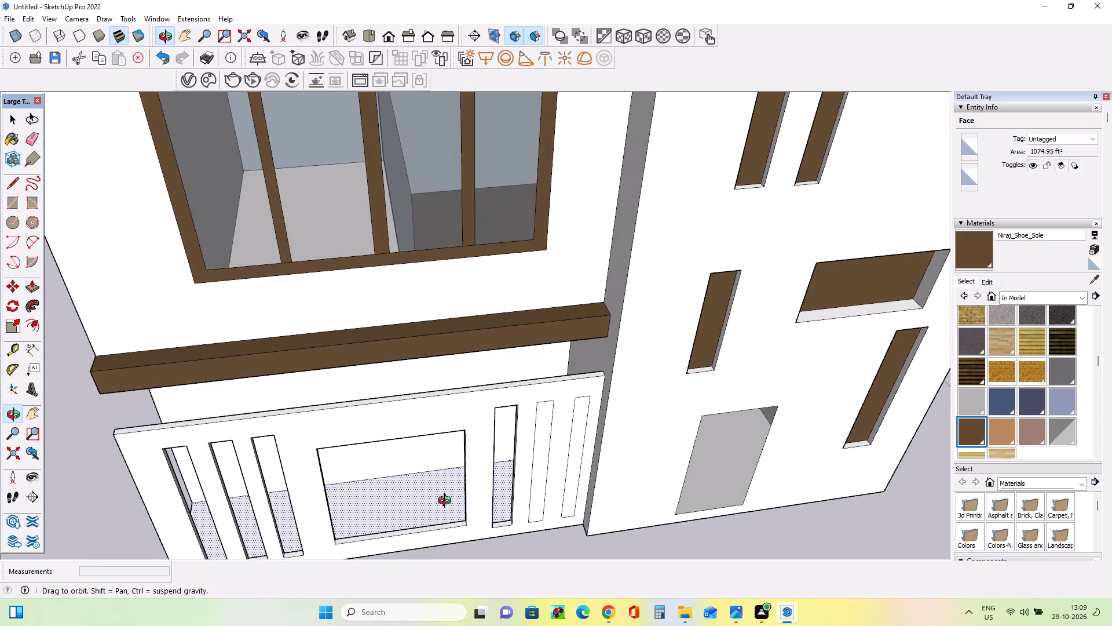
middle_click_drag(447, 502, 429, 492)
middle_click_drag(479, 476, 485, 486)
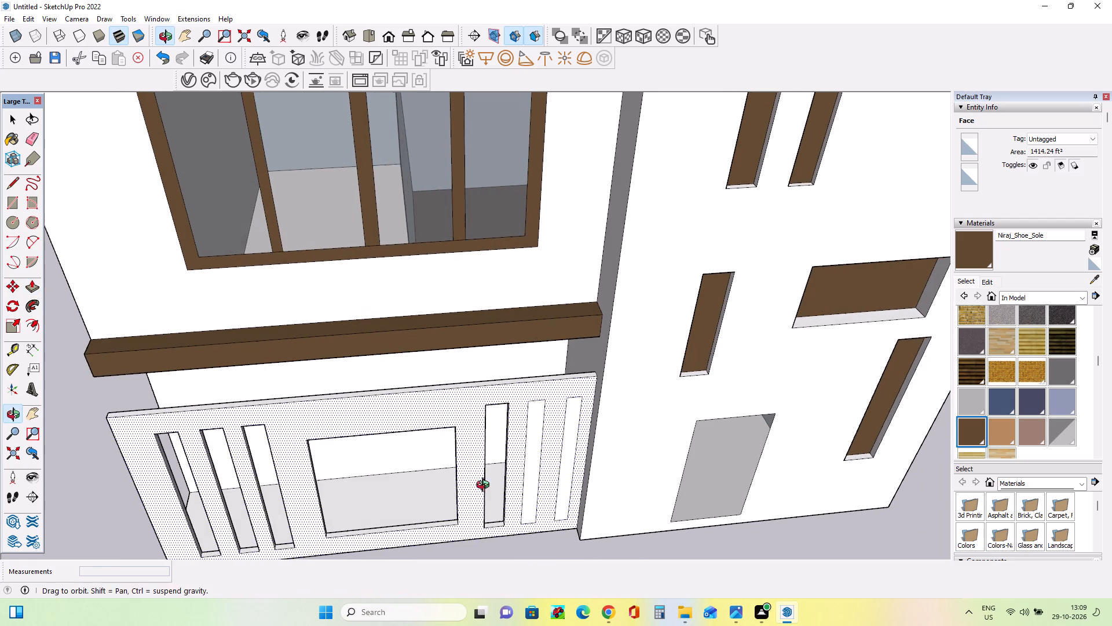
middle_click_drag(485, 486, 488, 490)
scroll(525, 417, "up", 3)
left_click_drag(535, 420, 522, 374)
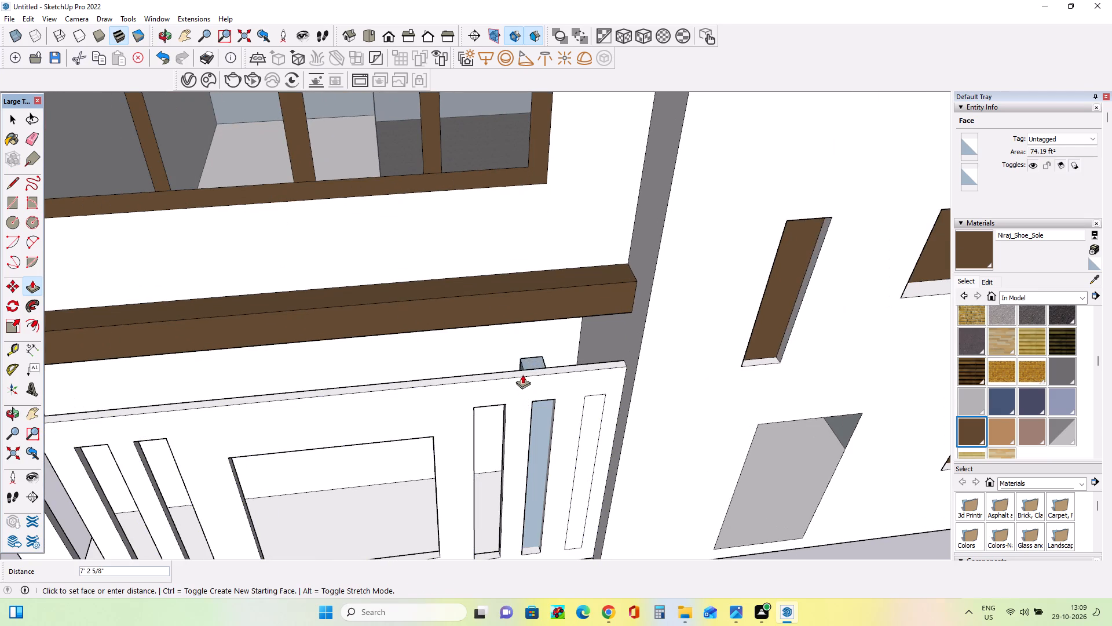
left_click_drag(522, 374, 507, 374)
left_click_drag(586, 424, 573, 372)
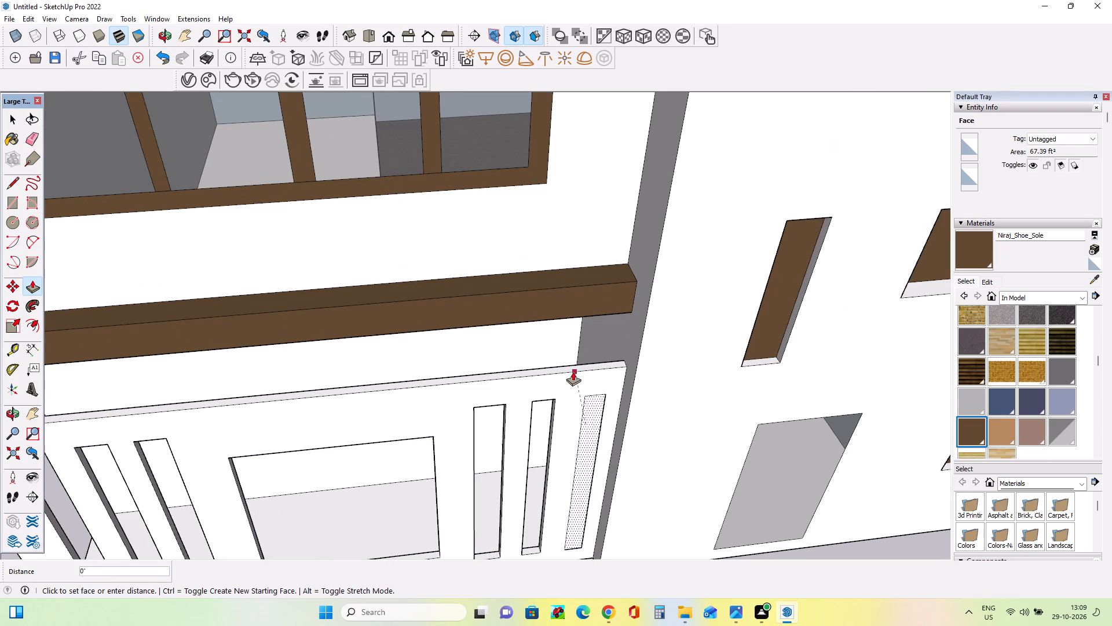
left_click_drag(573, 372, 554, 369)
Examine the fence wall's slots and rectangular opening against the facade and the reference image.
middle_click_drag(610, 438, 546, 402)
scroll(546, 402, "down", 7)
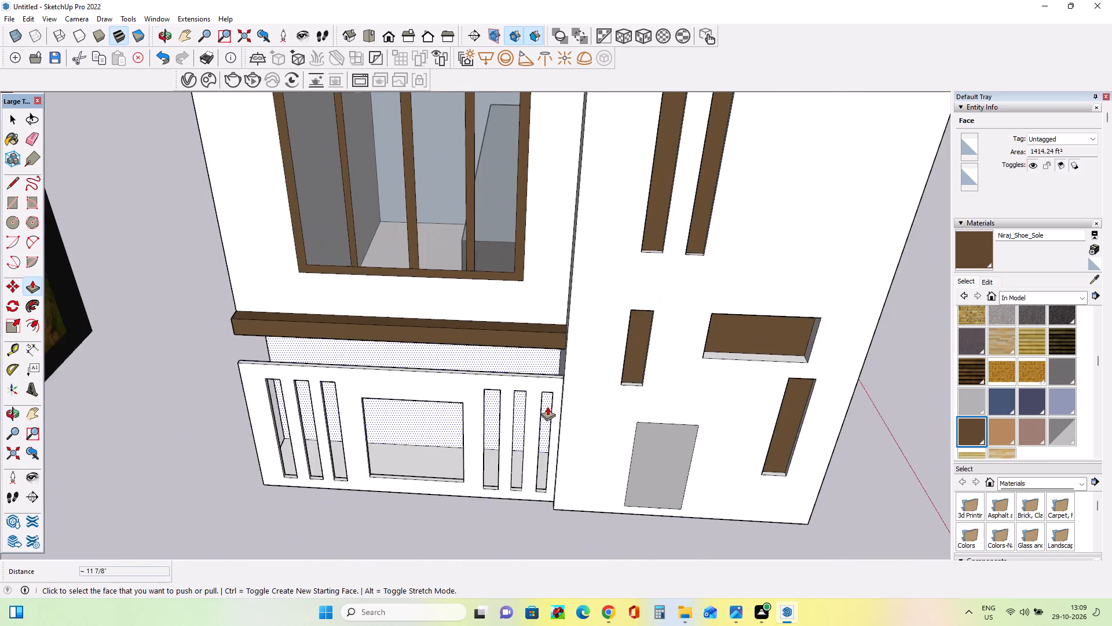
middle_click_drag(546, 442, 560, 395)
scroll(560, 388, "down", 1)
scroll(502, 394, "up", 4)
middle_click_drag(502, 403, 507, 381)
scroll(521, 395, "down", 11)
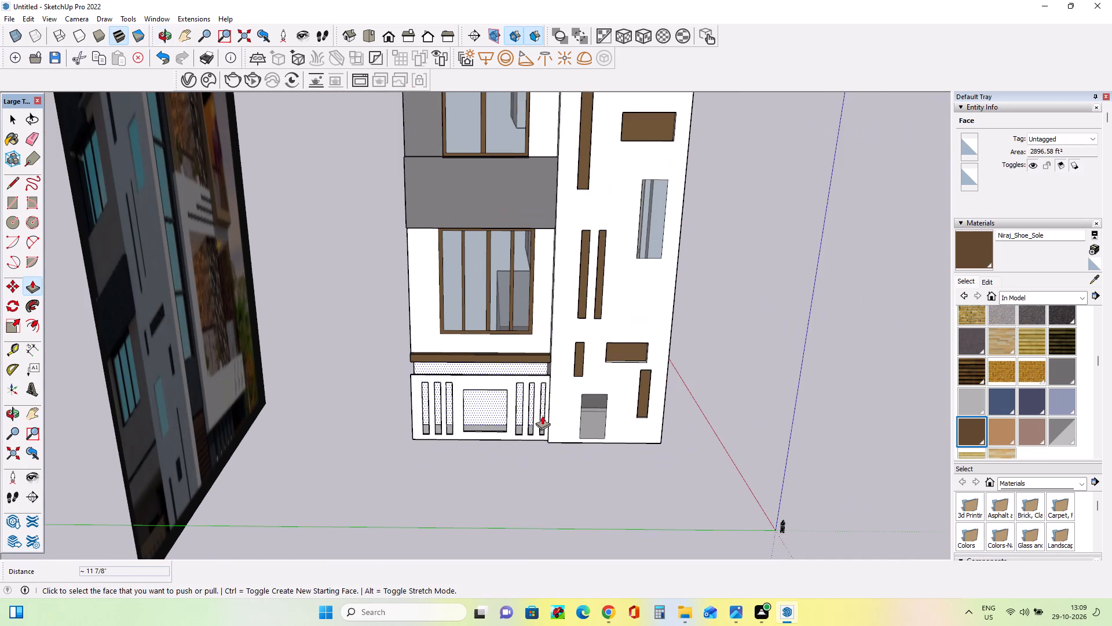
middle_click_drag(529, 409, 379, 413)
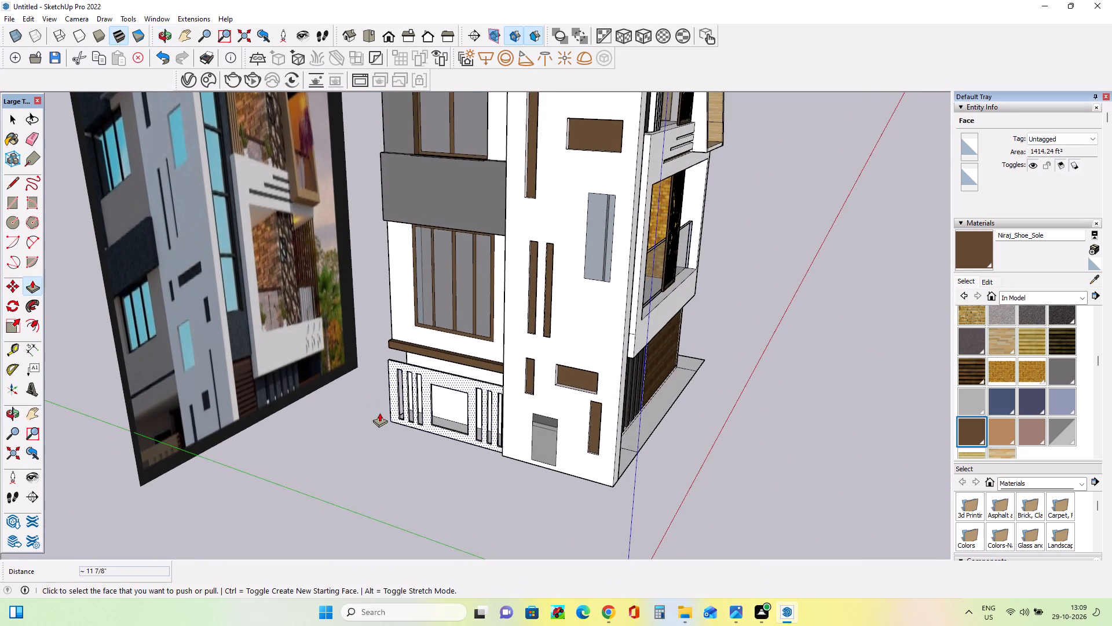
scroll(379, 413, "down", 3)
middle_click_drag(452, 407, 507, 363)
scroll(456, 371, "up", 7)
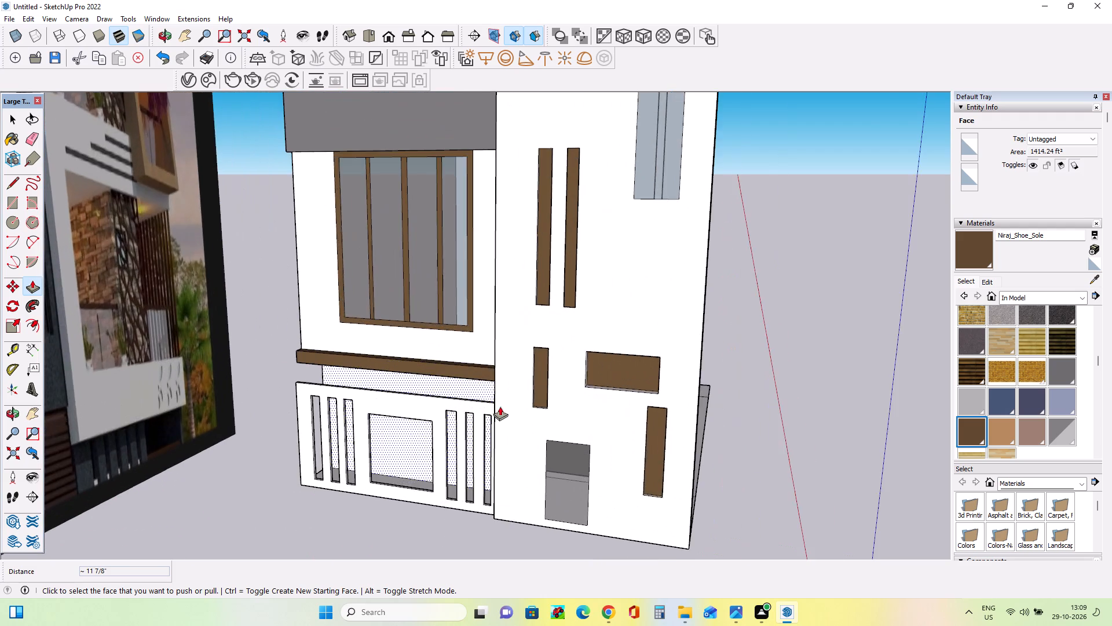
scroll(500, 406, "up", 5)
middle_click_drag(485, 426, 507, 399)
scroll(507, 399, "down", 9)
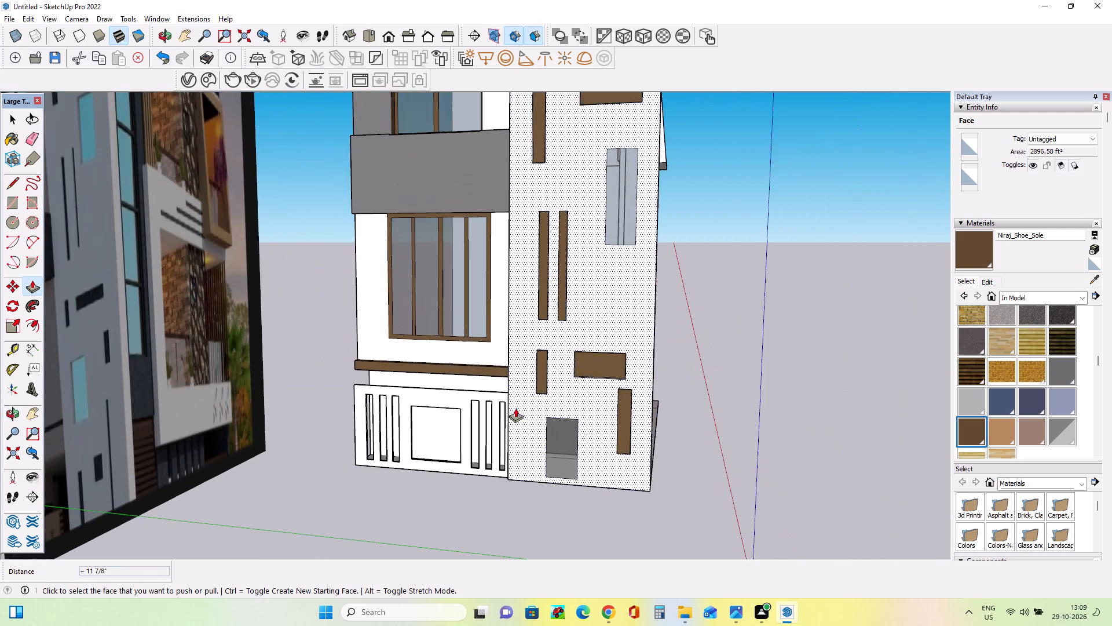
middle_click_drag(521, 416, 531, 433)
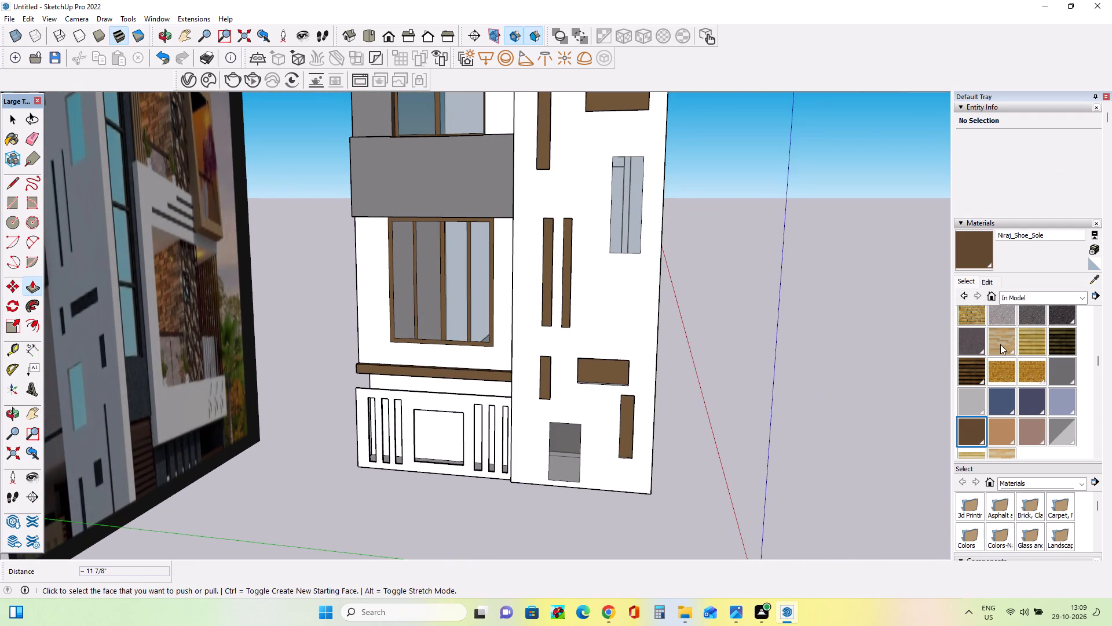
Paint the front face of the slotted fence wall with the Wood Floor Light material.
left_click(1000, 344)
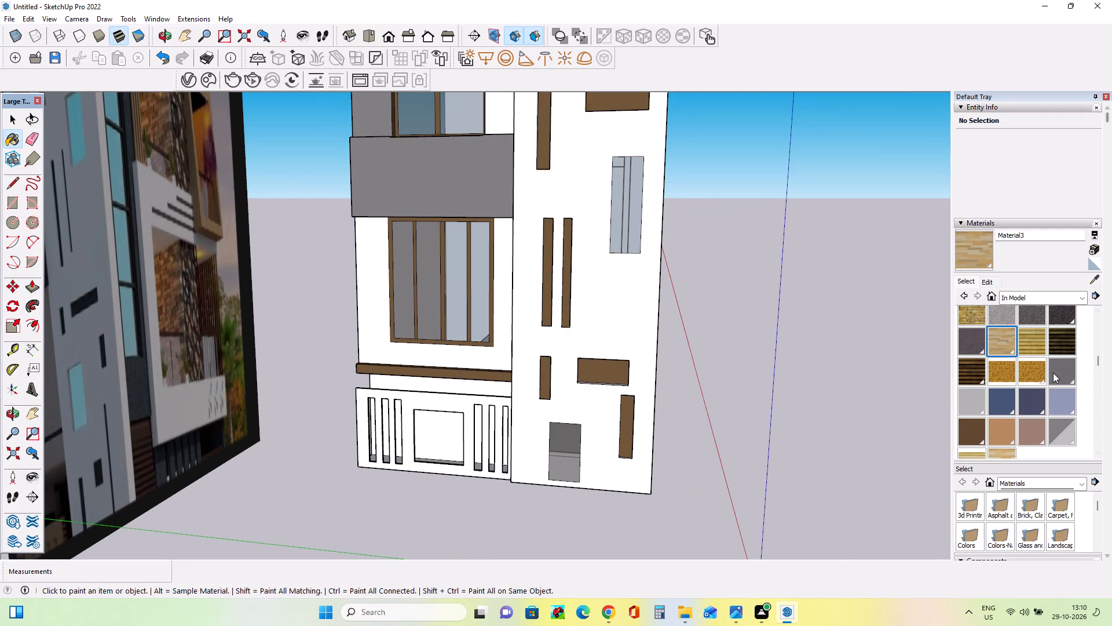
scroll(1052, 373, "down", 3)
left_click(996, 330)
scroll(469, 429, "up", 6)
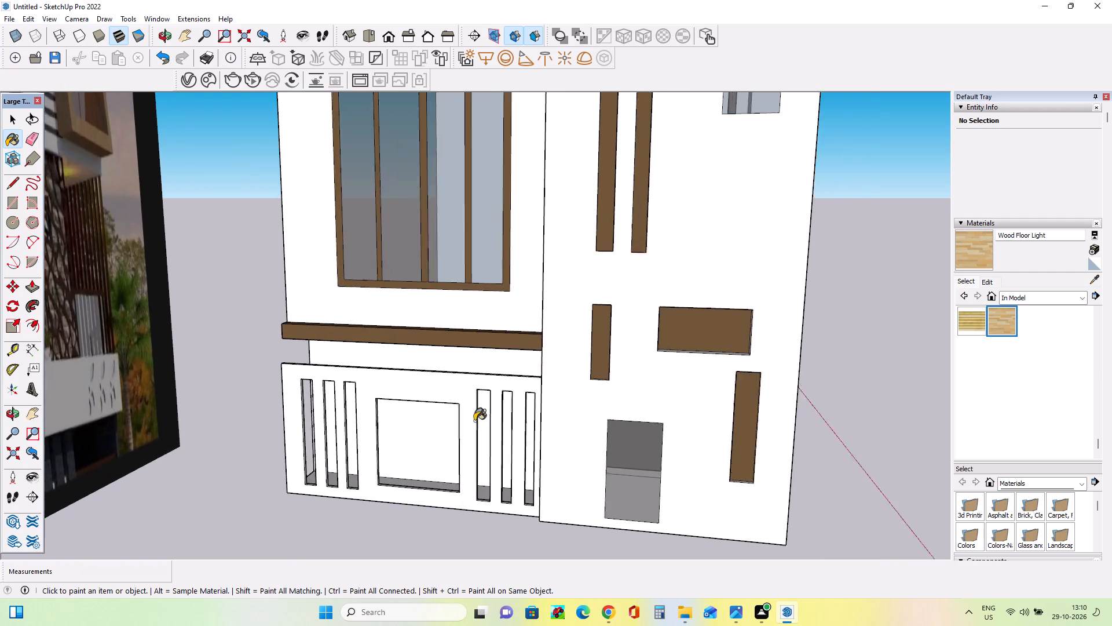
scroll(474, 421, "up", 1)
left_click(462, 391)
scroll(463, 442, "down", 9)
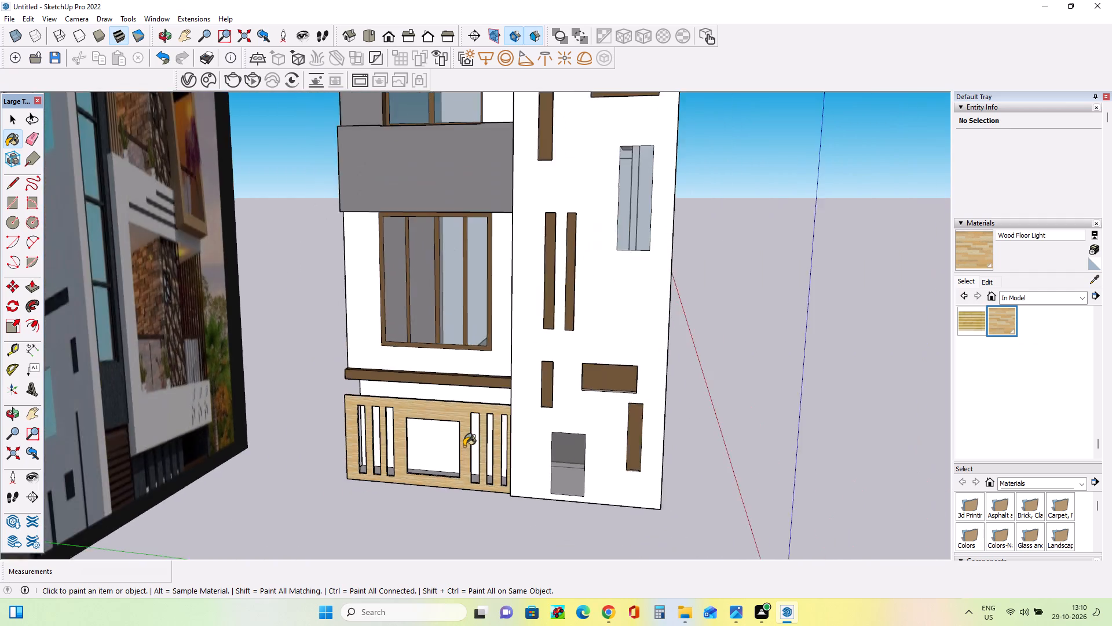
Compare the whole building with the reference image from a matching corner viewpoint.
scroll(464, 446, "down", 8)
middle_click_drag(544, 460, 473, 507)
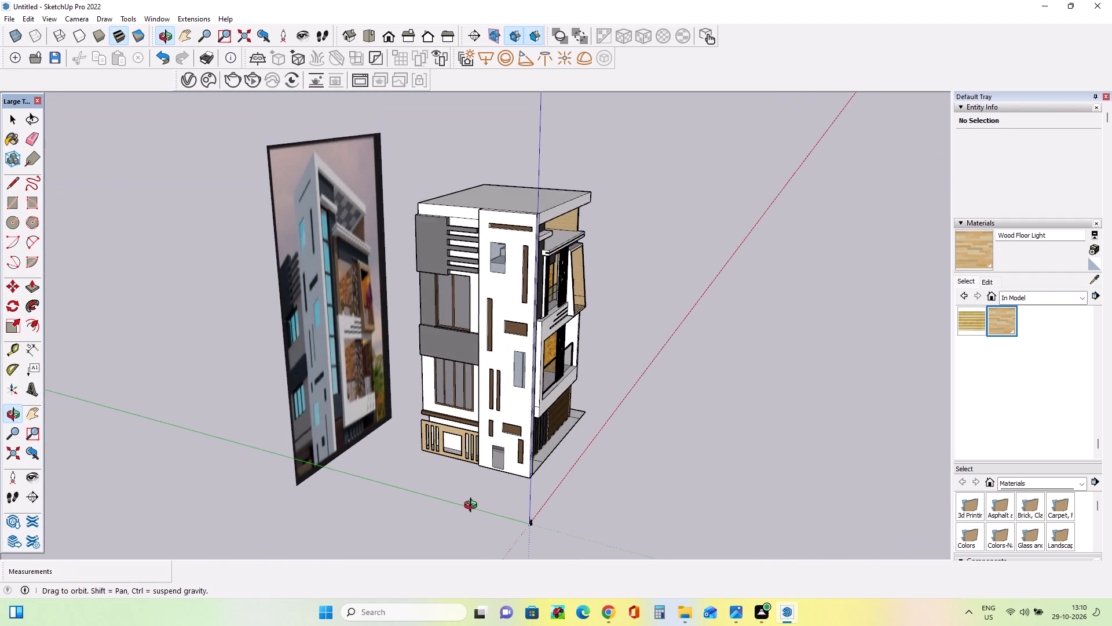
middle_click_drag(473, 507, 403, 441)
scroll(445, 337, "up", 5)
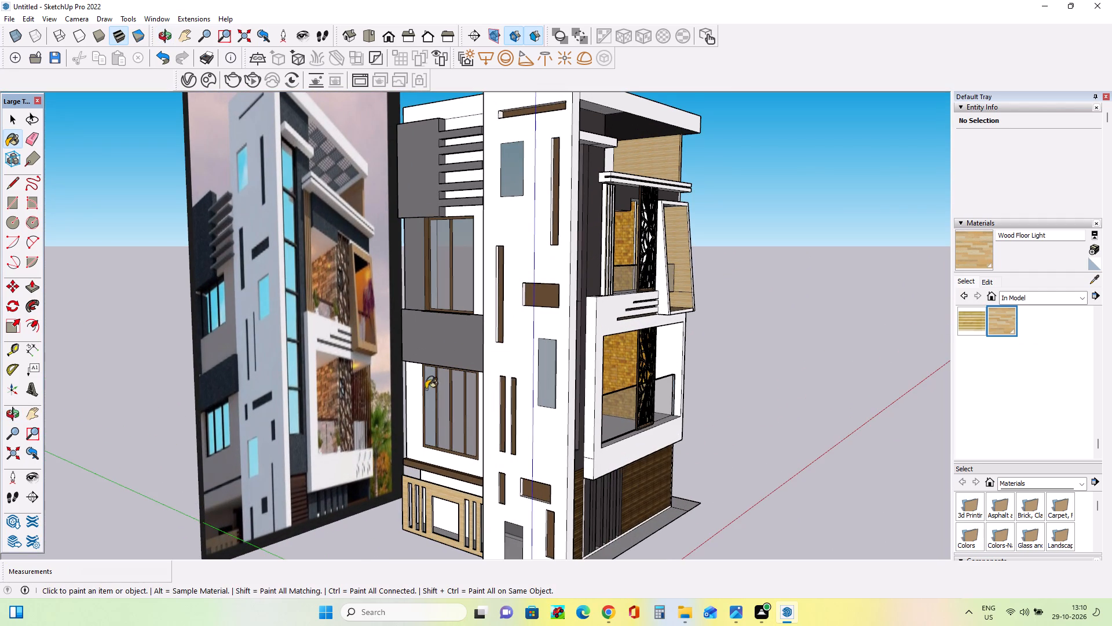
left_click(33, 409)
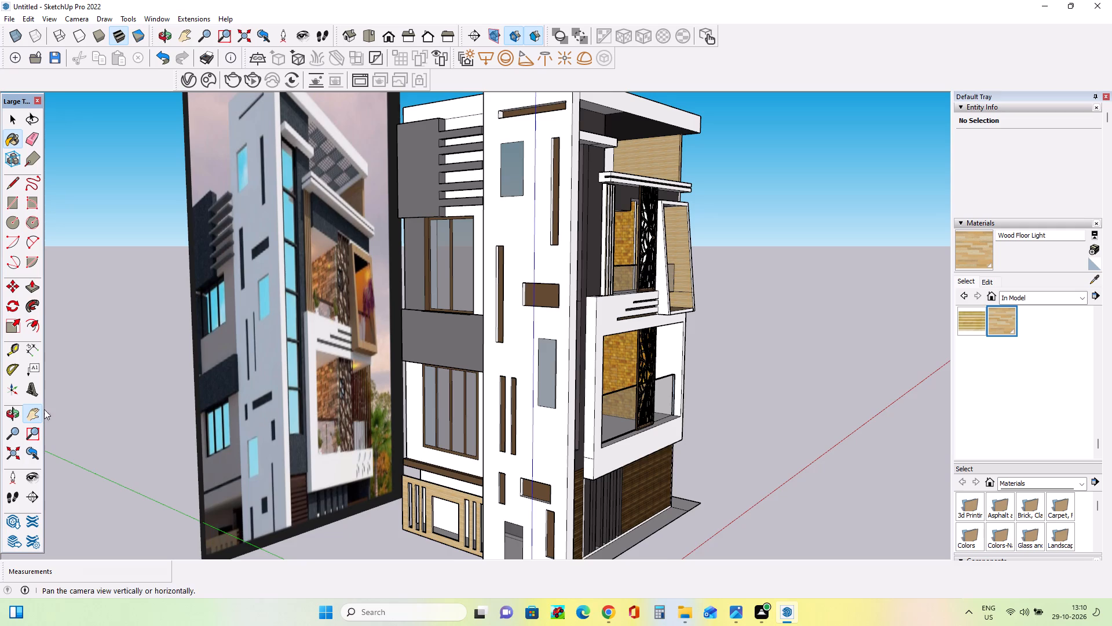
left_click_drag(306, 358, 239, 381)
middle_click_drag(419, 370, 411, 344)
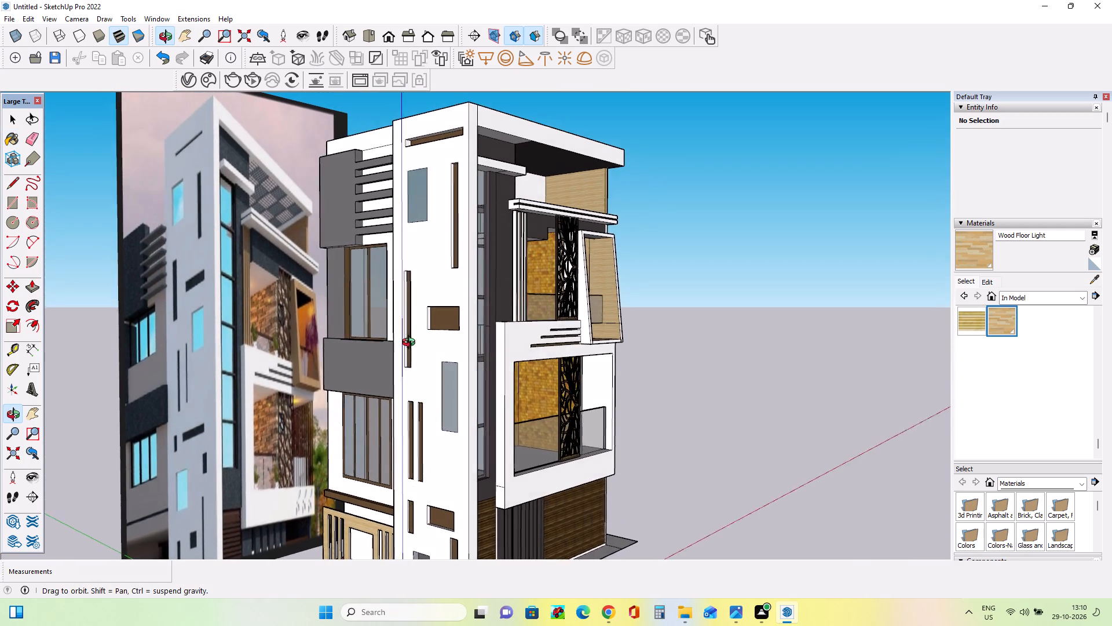
middle_click_drag(411, 344, 404, 318)
middle_click(429, 362)
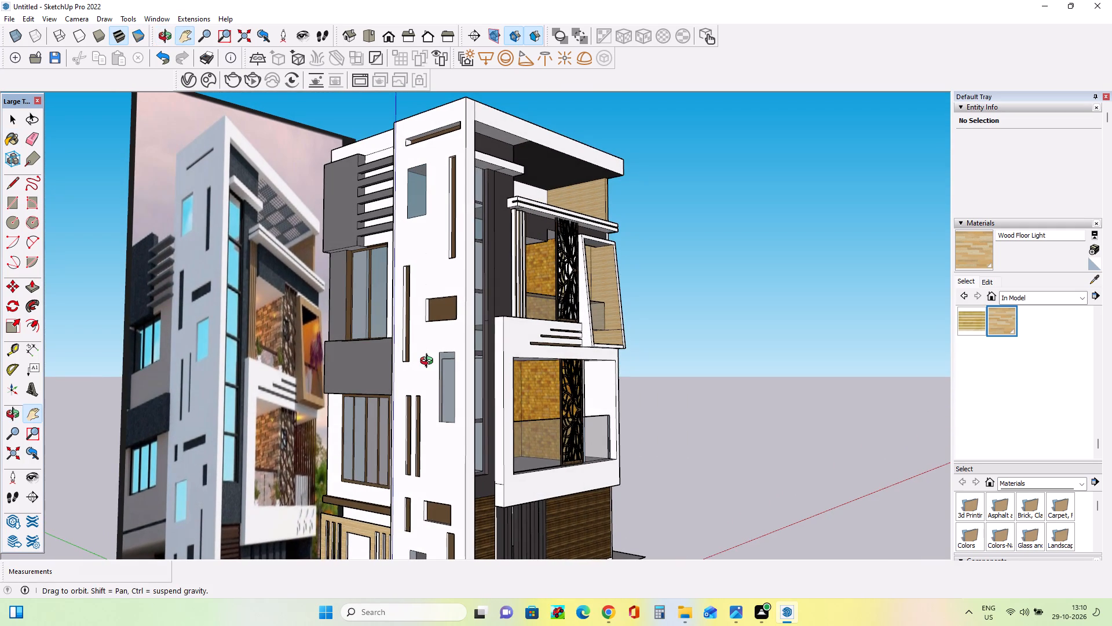
left_click_drag(404, 357, 404, 339)
middle_click(418, 369)
scroll(437, 362, "down", 4)
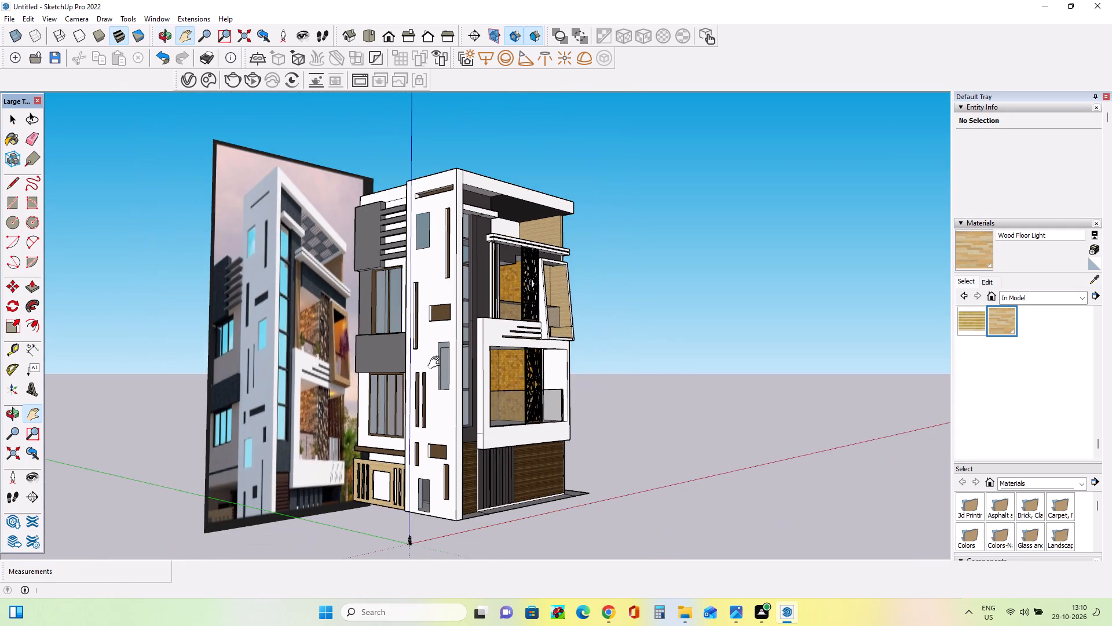
Paint the white border strips around the ground-floor wood cladding and slatted opening with the Concrete Aggregate Smoke material.
middle_click_drag(609, 419, 528, 549)
scroll(502, 491, "up", 8)
middle_click_drag(517, 485, 473, 472)
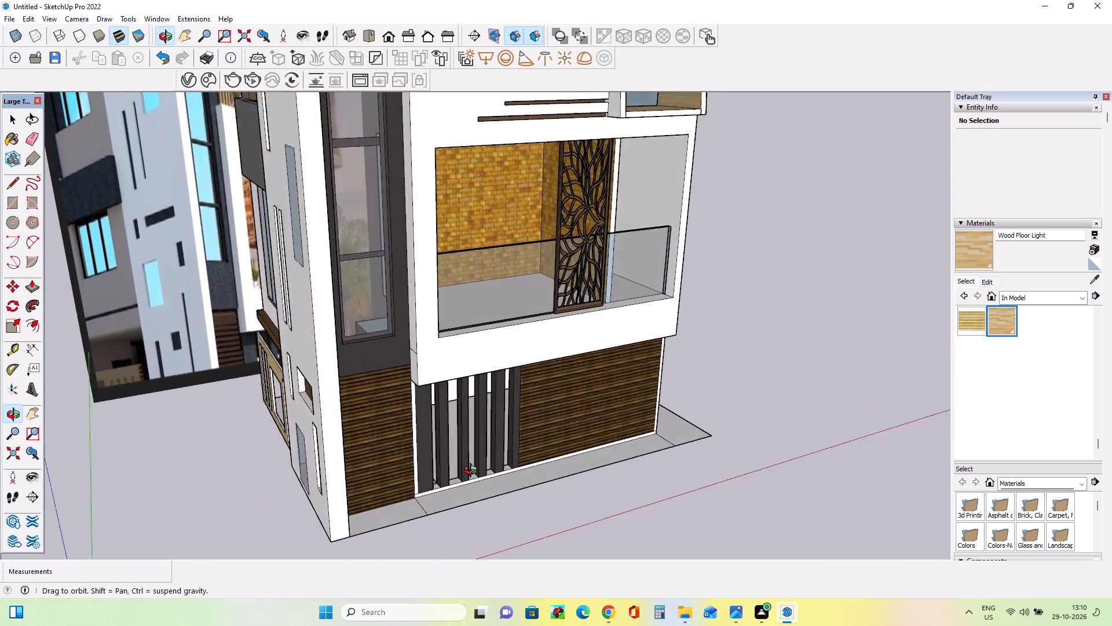
middle_click_drag(473, 472, 388, 465)
middle_click_drag(501, 421, 496, 377)
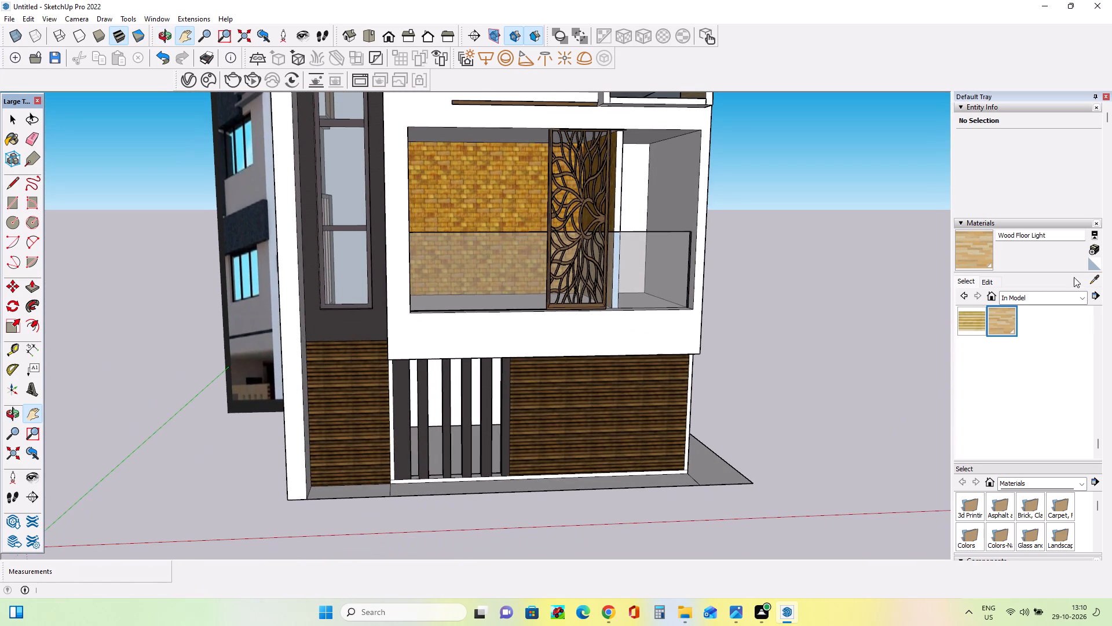
scroll(1055, 369, "up", 3)
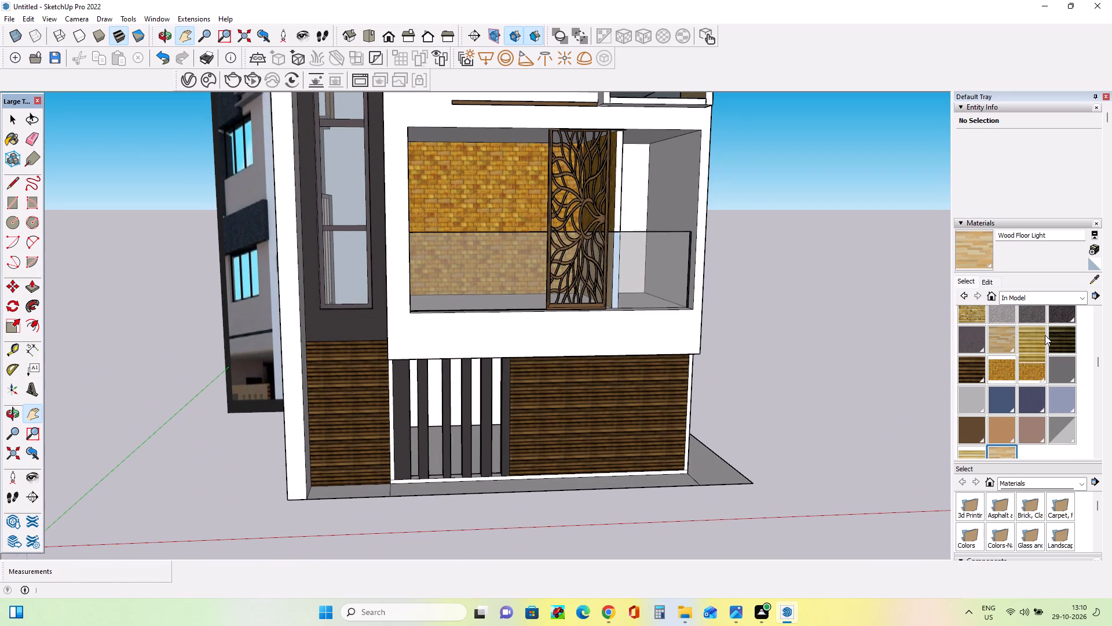
scroll(1045, 335, "up", 1)
left_click(1000, 385)
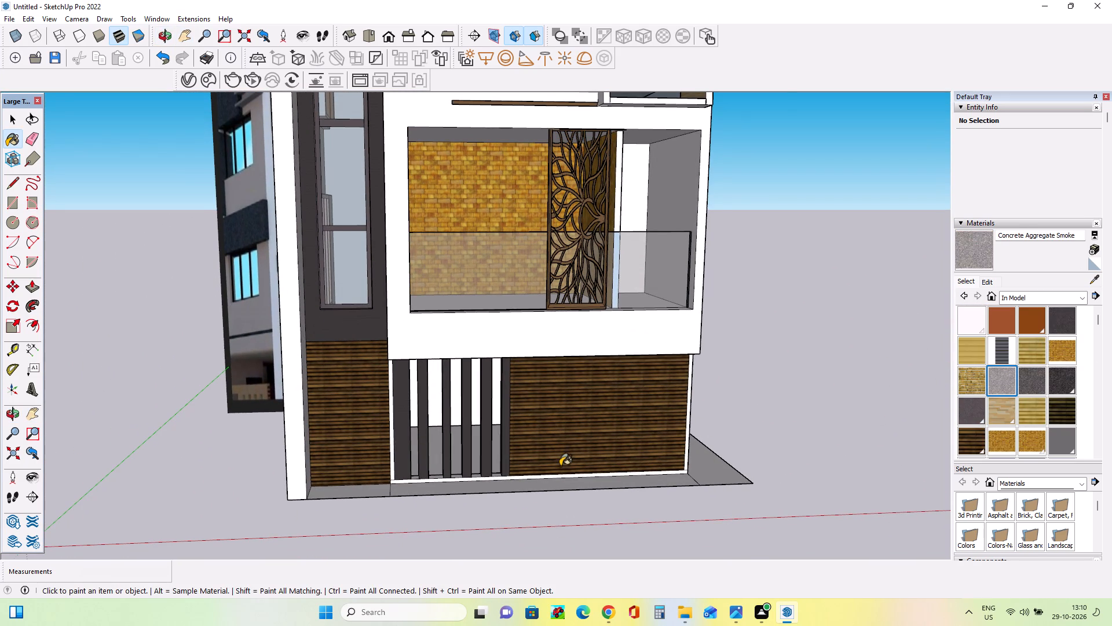
scroll(560, 467, "up", 7)
left_click(582, 483)
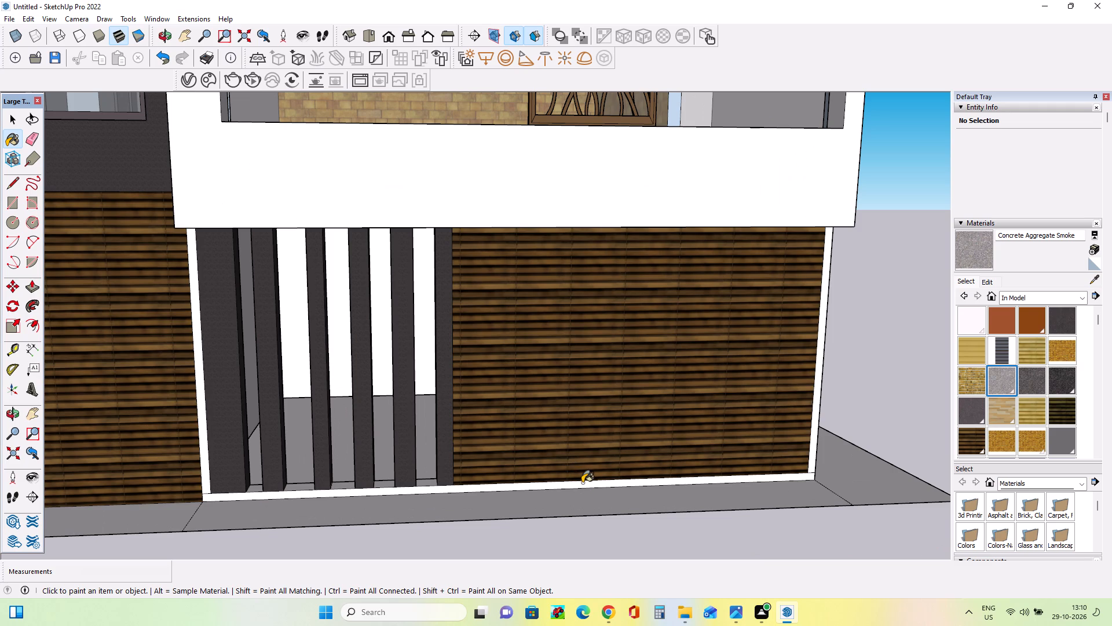
left_click(814, 446)
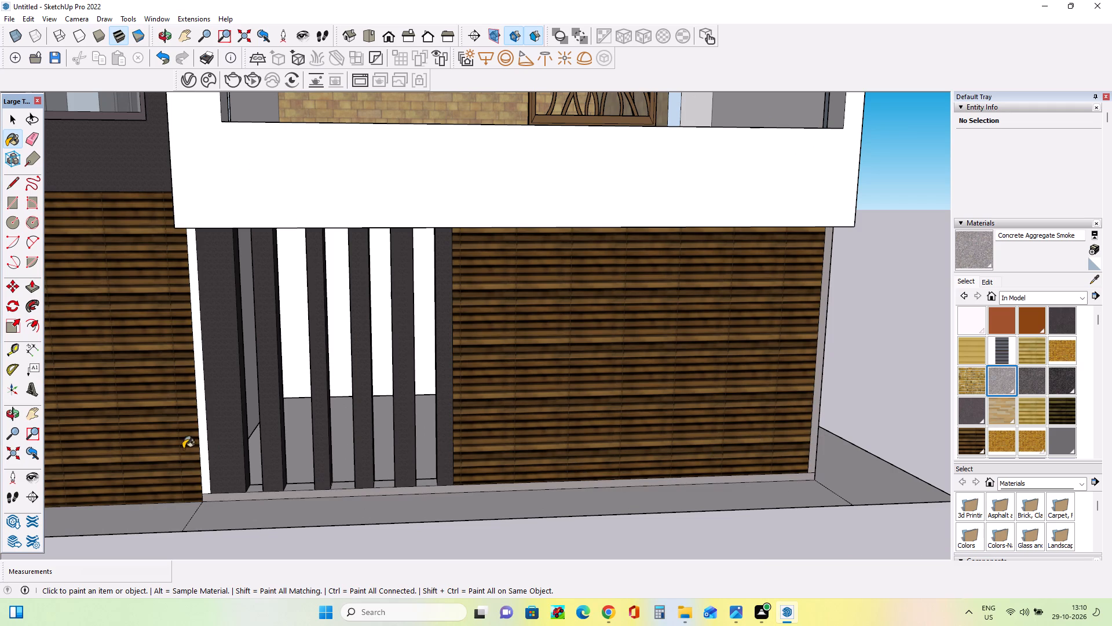
left_click(202, 447)
Erase the short stray division lines on the underside of the lower balcony, above the vertical slats and cladding.
middle_click_drag(264, 486, 292, 417)
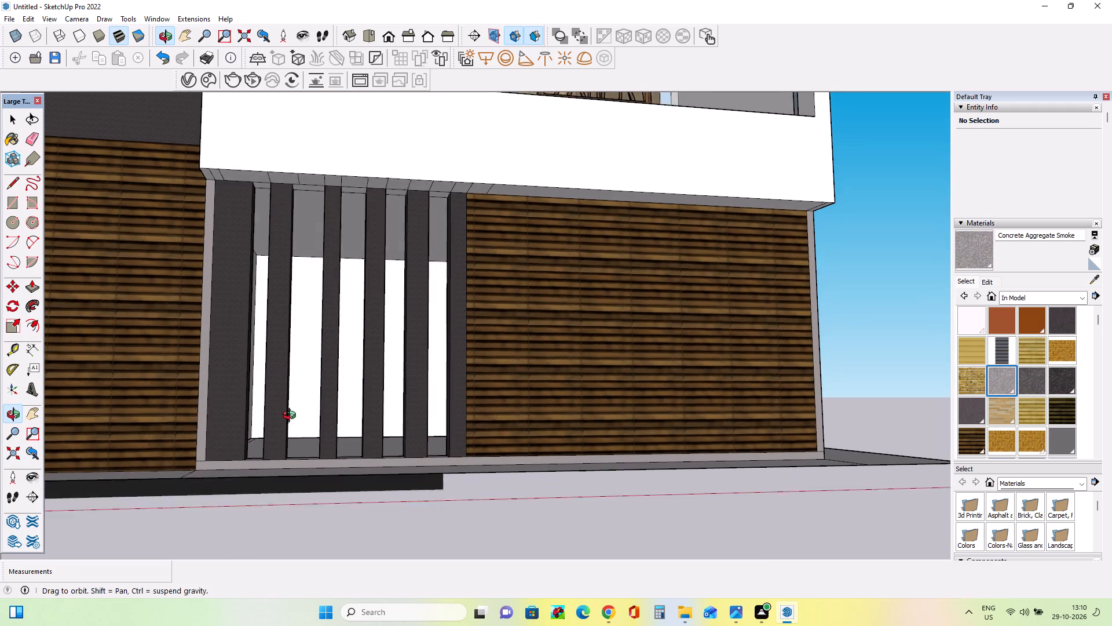
middle_click_drag(292, 417, 292, 432)
middle_click_drag(376, 418, 331, 336)
middle_click_drag(521, 463, 524, 472)
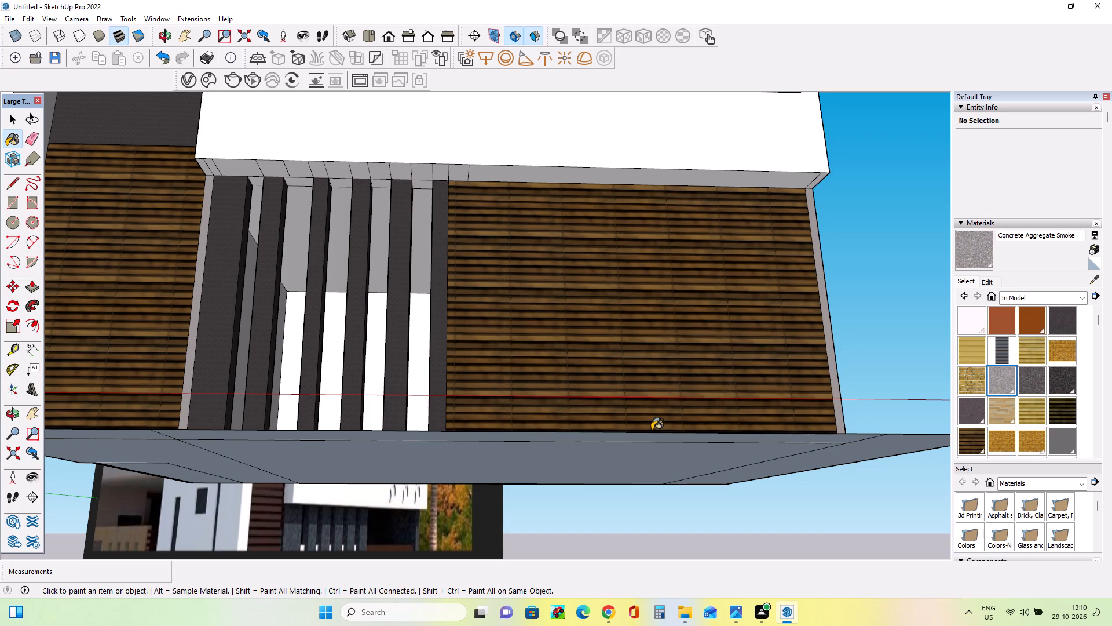
middle_click_drag(635, 416, 634, 408)
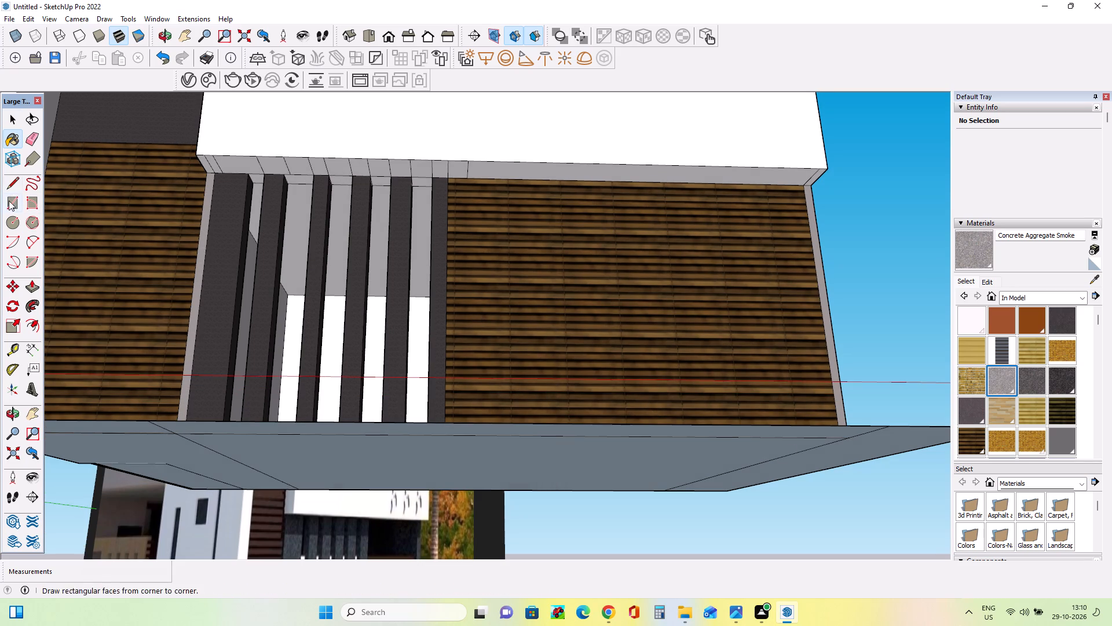
left_click(28, 143)
left_click_drag(206, 166, 215, 165)
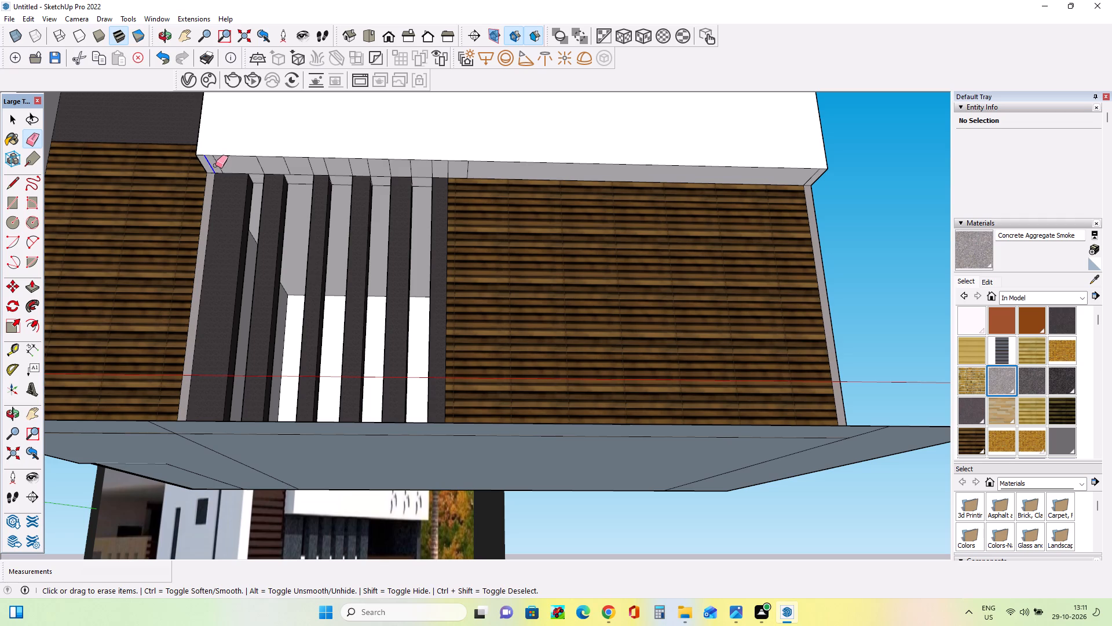
left_click_drag(215, 165, 229, 166)
left_click_drag(258, 162, 404, 171)
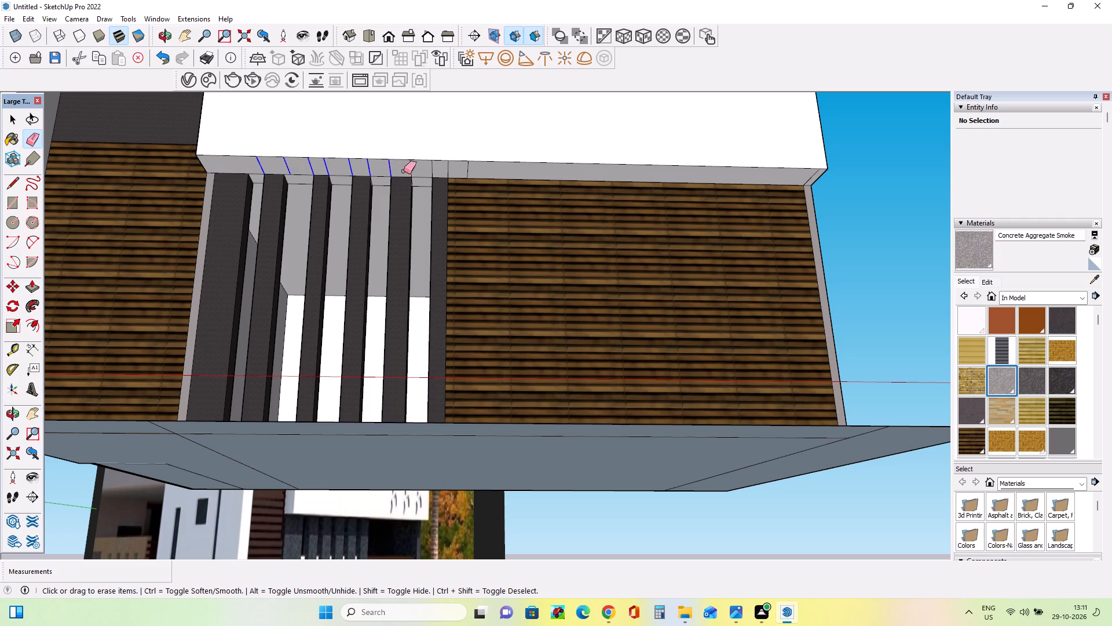
left_click_drag(404, 171, 475, 173)
Examine the ground-floor front and its base slab, and compare the whole building with the reference image from above.
middle_click_drag(236, 293, 249, 376)
scroll(249, 376, "down", 4)
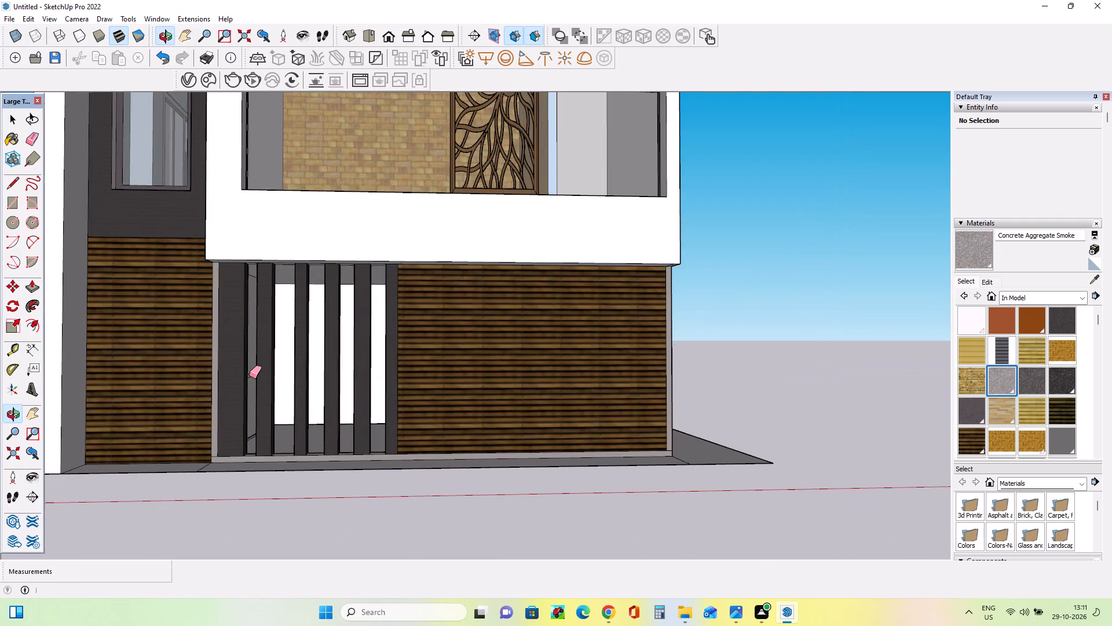
scroll(249, 376, "down", 4)
middle_click_drag(290, 385, 300, 521)
scroll(288, 483, "up", 3)
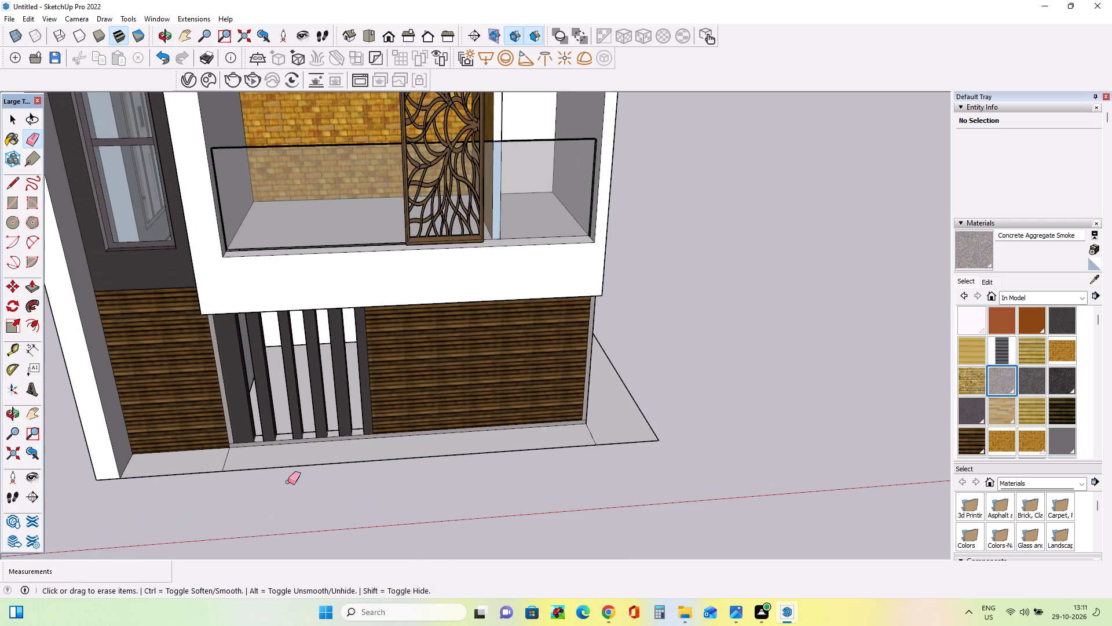
middle_click_drag(345, 467, 346, 452)
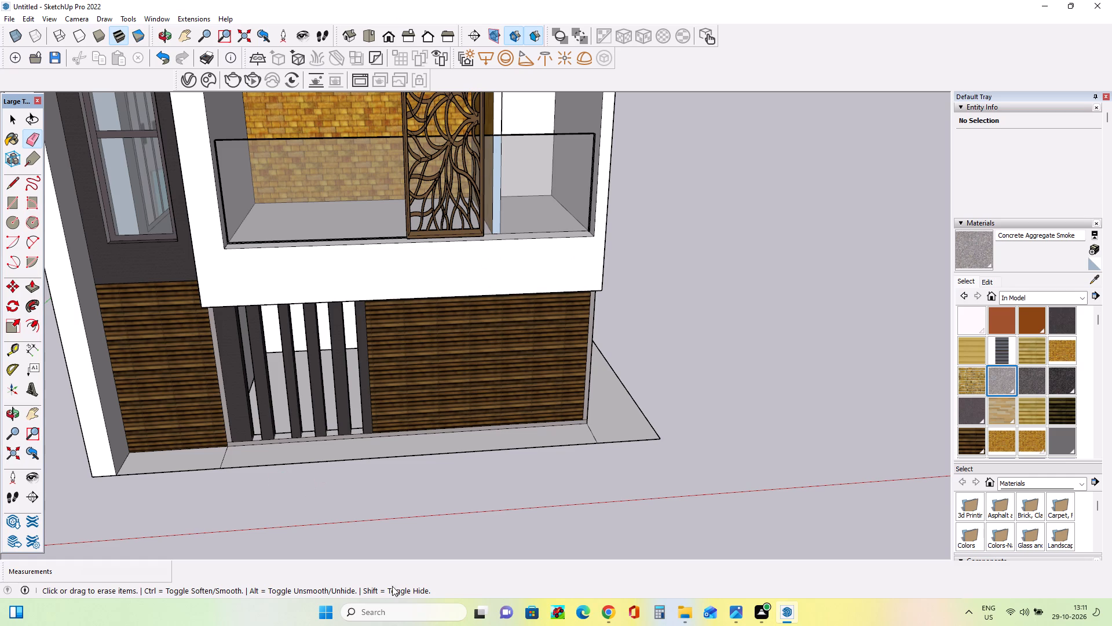
scroll(387, 609, "down", 4)
scroll(486, 467, "down", 4)
middle_click_drag(486, 479, 507, 464)
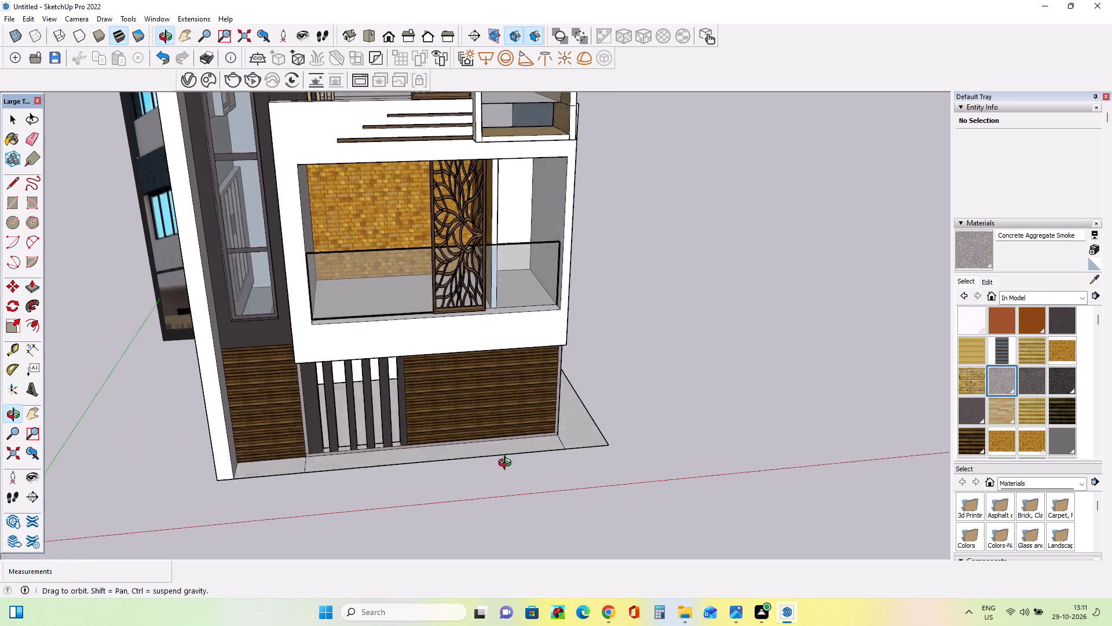
middle_click_drag(507, 464, 526, 404)
scroll(526, 404, "down", 2)
middle_click_drag(524, 443, 528, 508)
scroll(528, 508, "down", 1)
scroll(412, 463, "down", 2)
middle_click_drag(433, 460, 433, 453)
scroll(431, 450, "down", 5)
middle_click_drag(406, 445, 413, 467)
scroll(350, 503, "down", 2)
middle_click_drag(375, 493, 378, 486)
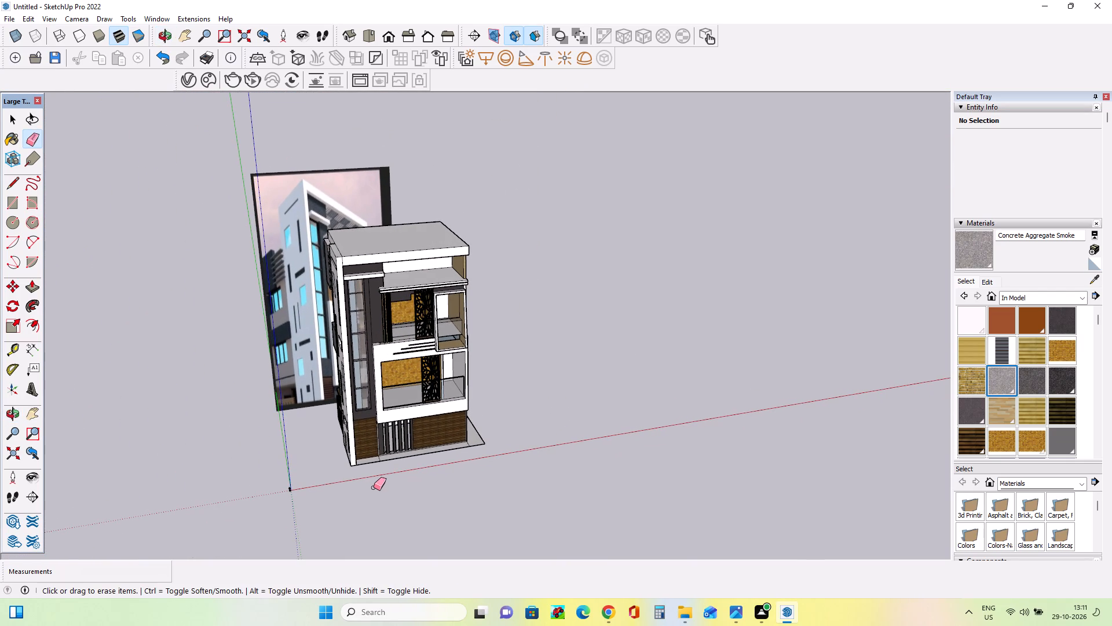
middle_click(377, 488)
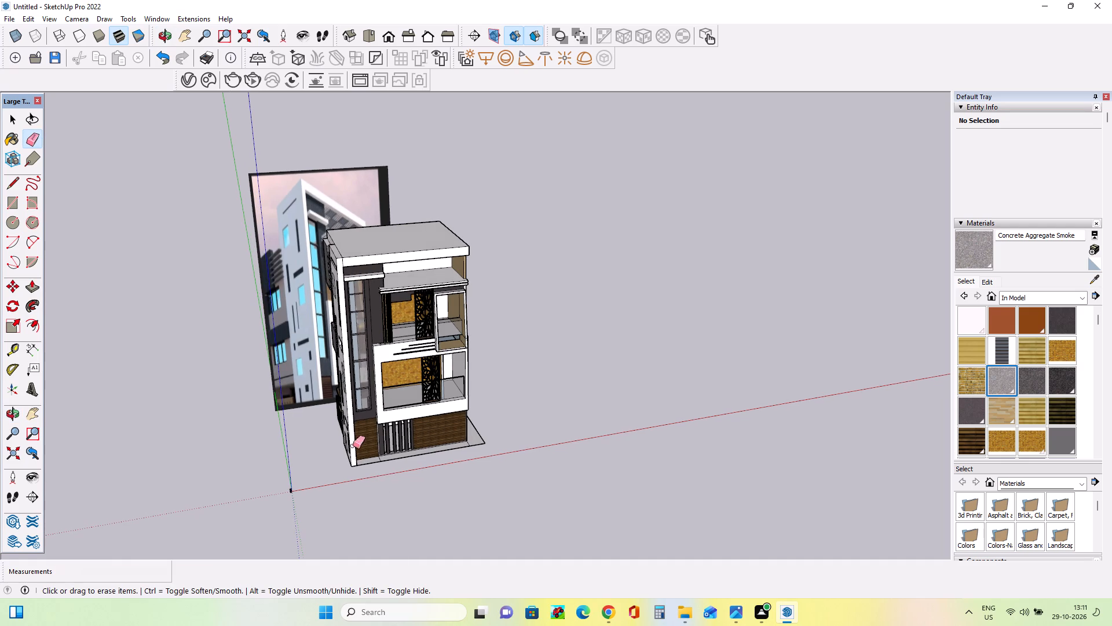
Draw a ground rectangle extending forward from the base slab's full front edge, about 172' wide.
left_click(13, 203)
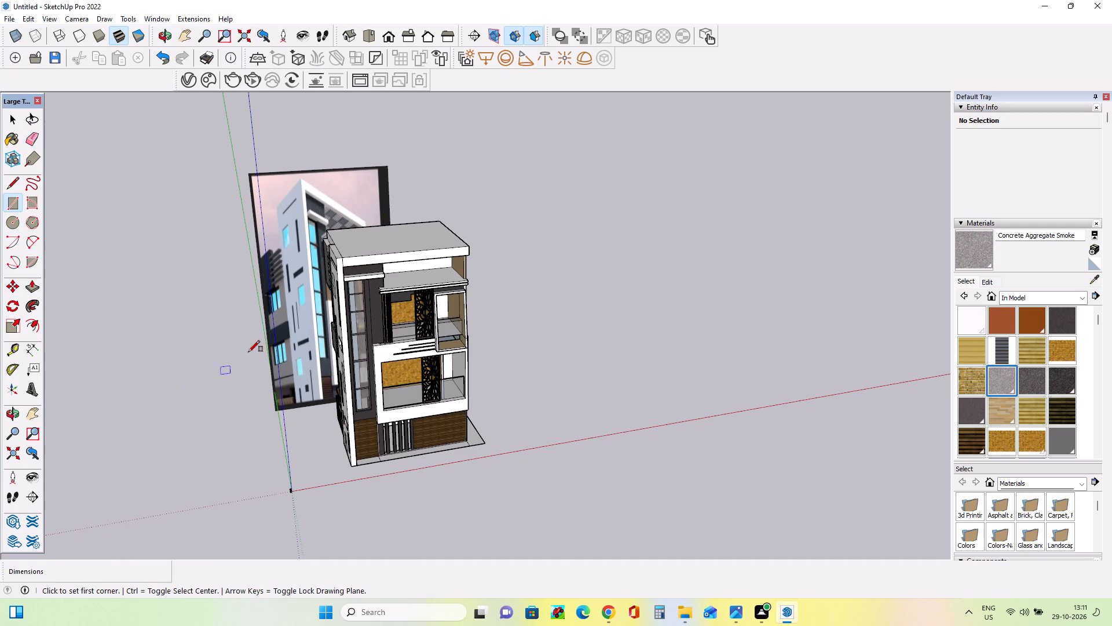
left_click(352, 465)
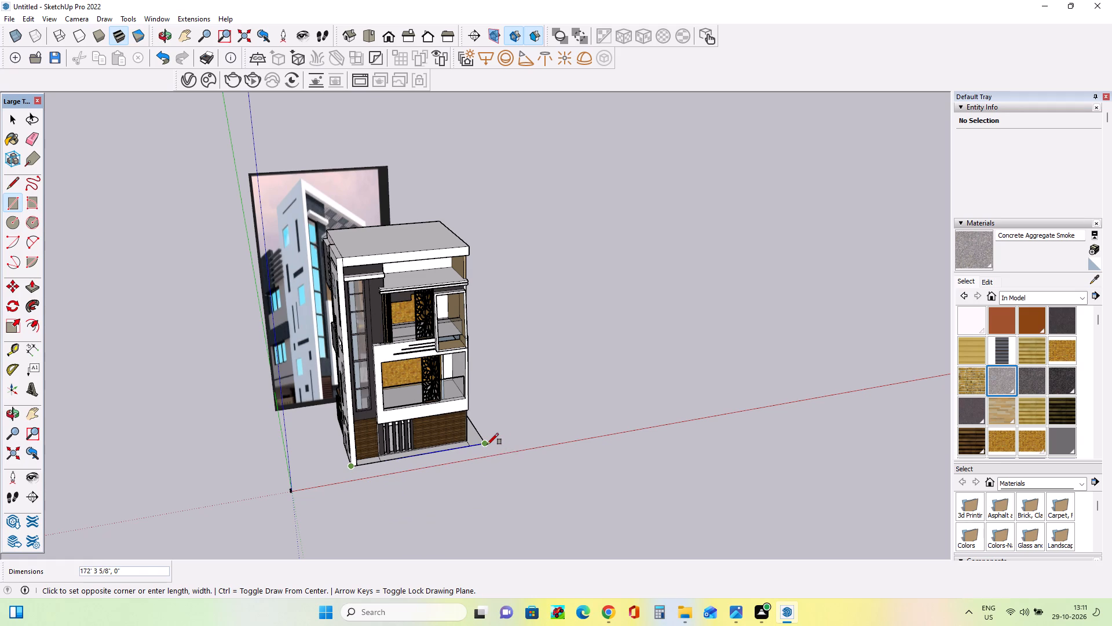
left_click(487, 445)
left_click(529, 519)
Erase the seam along the base slab's front edge and the short corner lines, merging the slab with the new ground face.
middle_click_drag(414, 465, 371, 448)
scroll(380, 448, "up", 6)
scroll(449, 475, "up", 3)
middle_click_drag(453, 476, 475, 490)
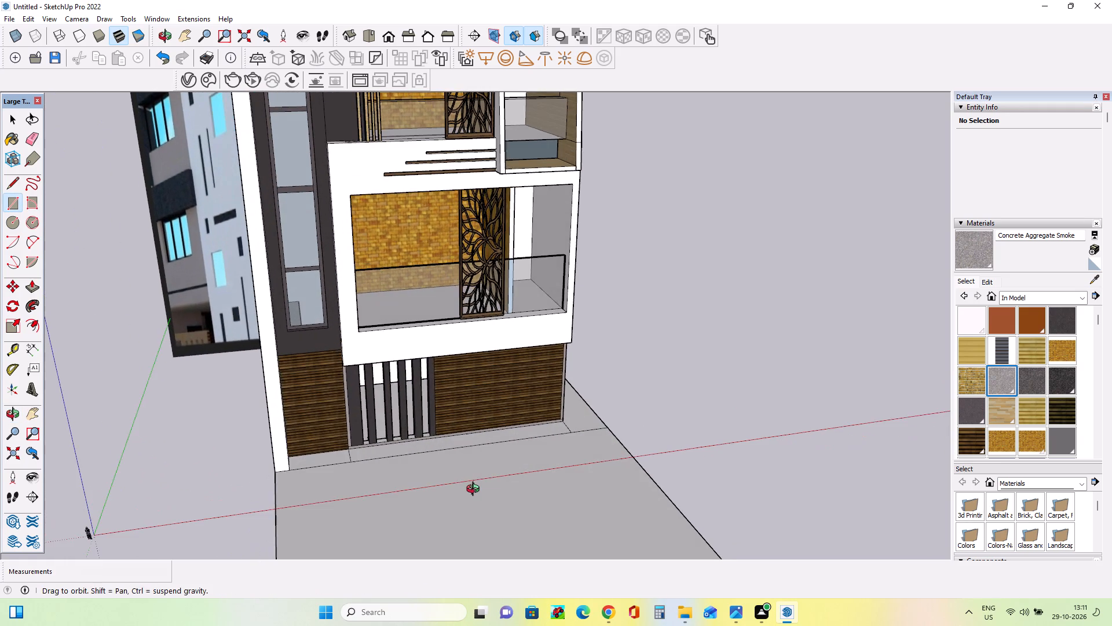
middle_click_drag(475, 490, 471, 490)
scroll(358, 476, "up", 7)
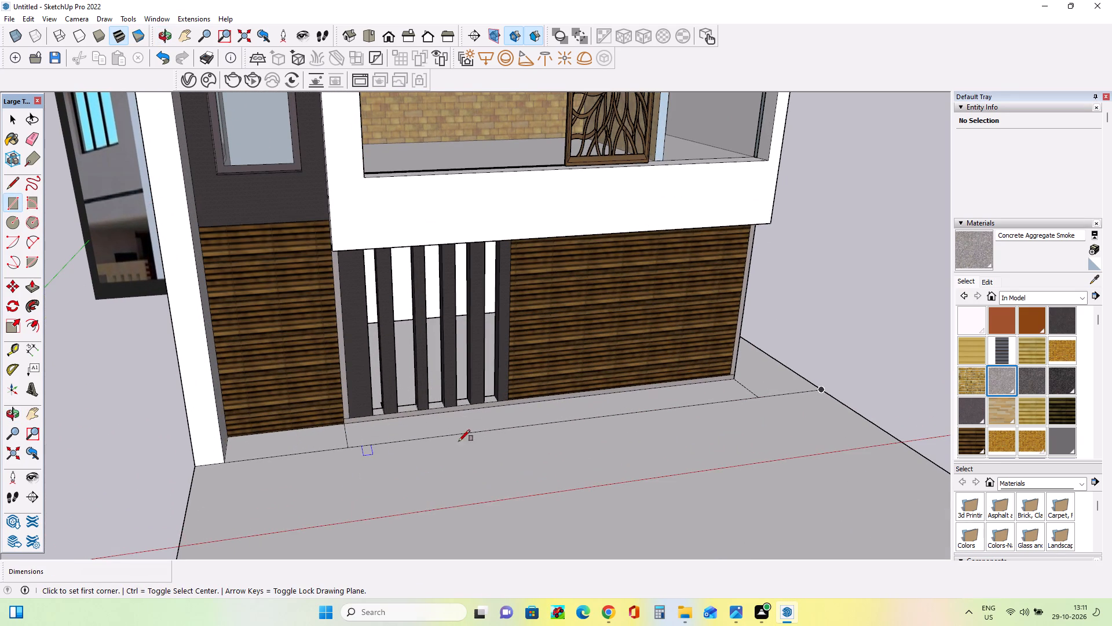
left_click(32, 140)
left_click_drag(346, 450, 352, 438)
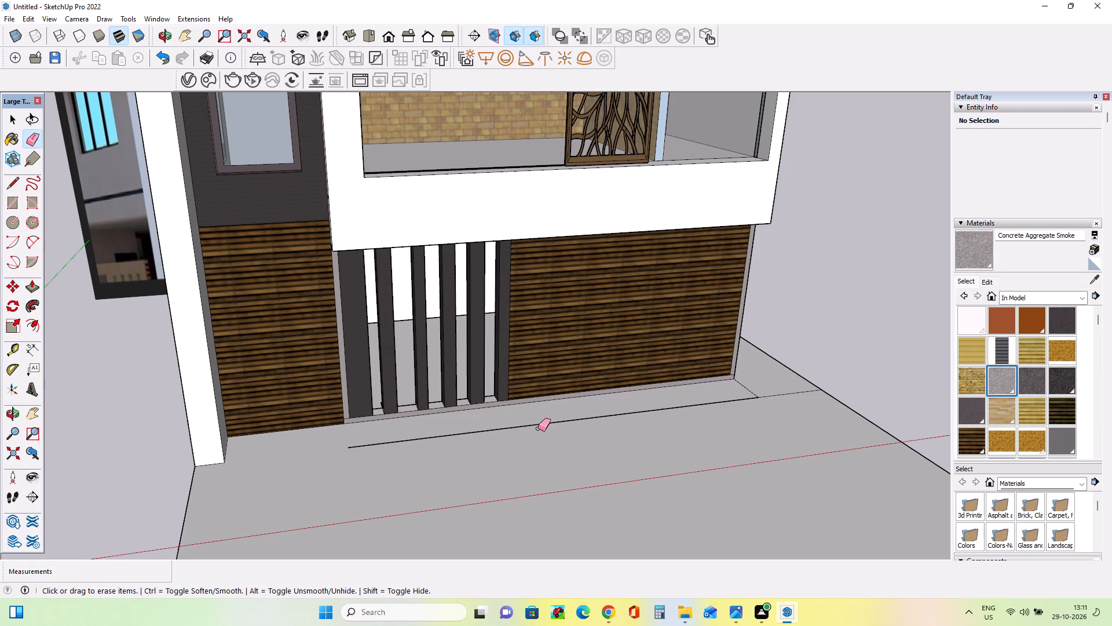
left_click_drag(538, 428, 537, 436)
left_click_drag(539, 418, 542, 430)
left_click_drag(777, 378, 771, 403)
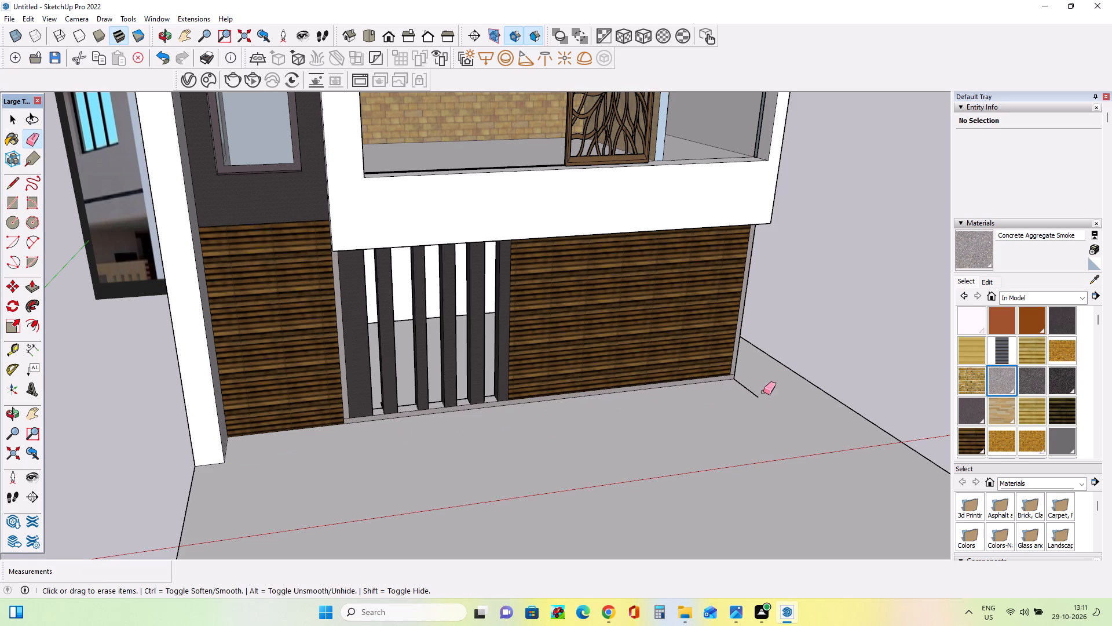
left_click_drag(762, 390, 755, 404)
Examine the whole building with its new front ground area beside the reference image.
scroll(364, 486, "down", 7)
middle_click_drag(478, 487, 482, 467)
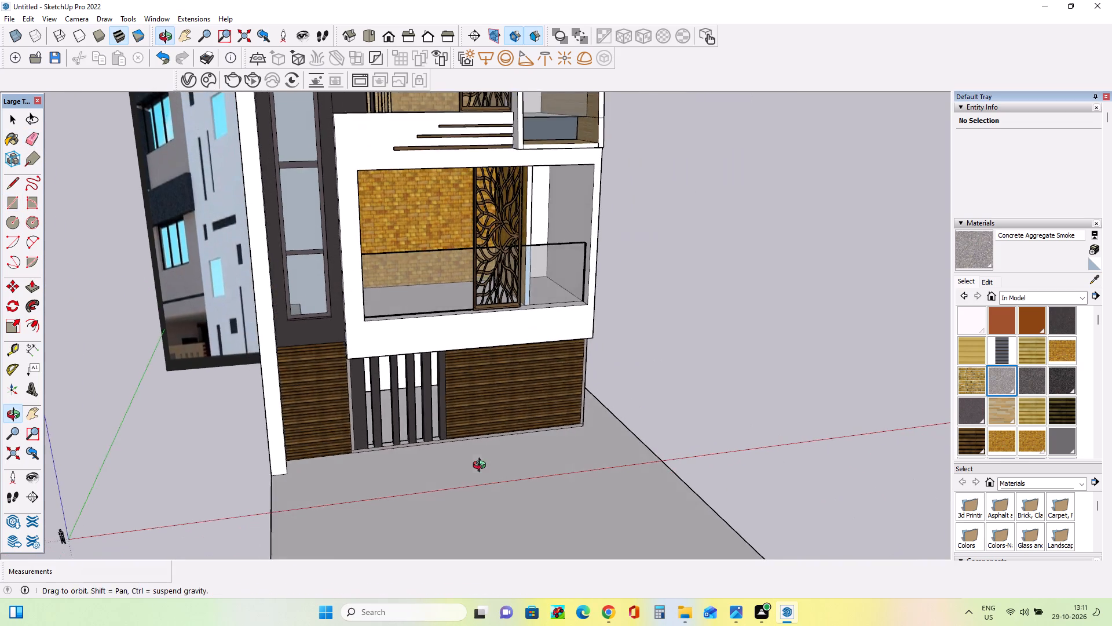
middle_click_drag(482, 467, 480, 472)
scroll(482, 467, "down", 7)
middle_click_drag(502, 481, 511, 448)
scroll(511, 448, "down", 1)
scroll(474, 447, "up", 3)
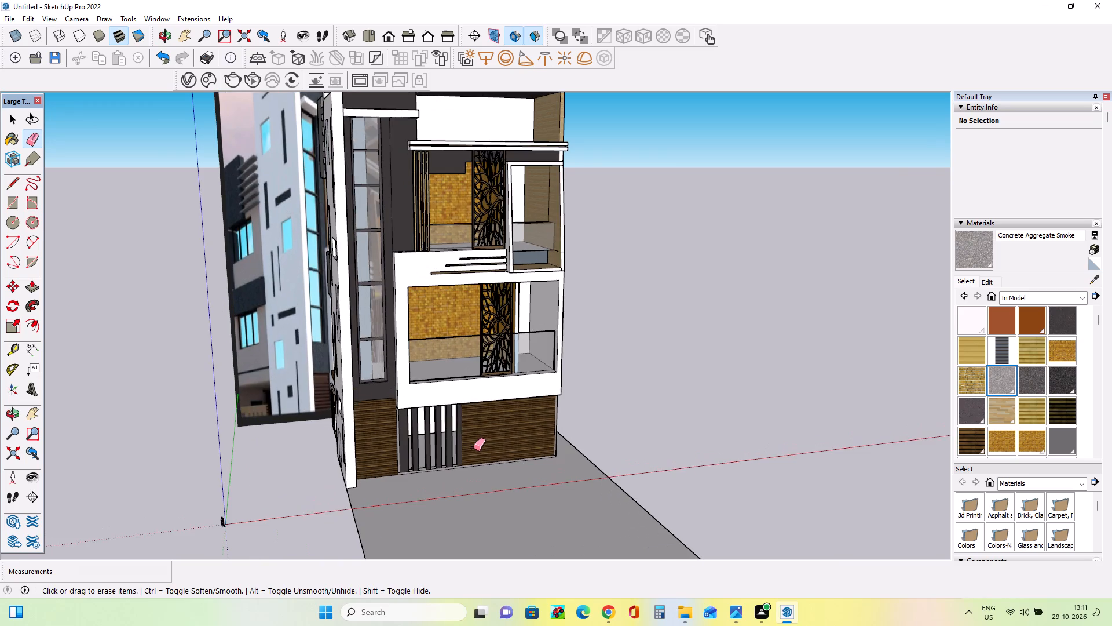
middle_click_drag(478, 449, 482, 461)
scroll(482, 461, "down", 5)
middle_click_drag(482, 460, 482, 443)
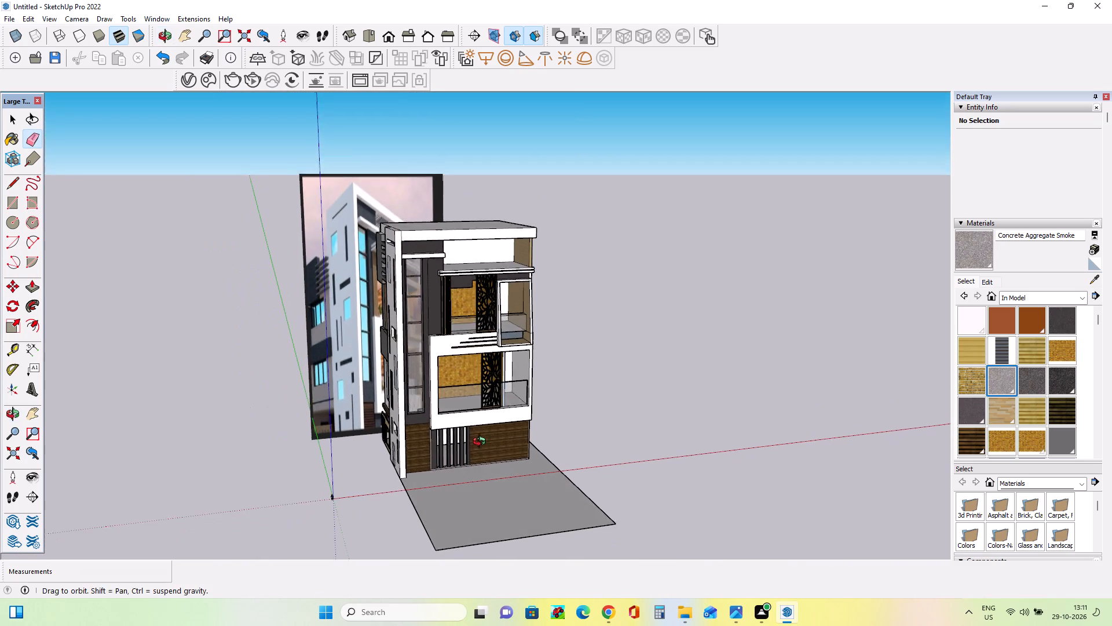
middle_click_drag(482, 443, 481, 438)
scroll(481, 439, "up", 3)
middle_click_drag(482, 458, 499, 401)
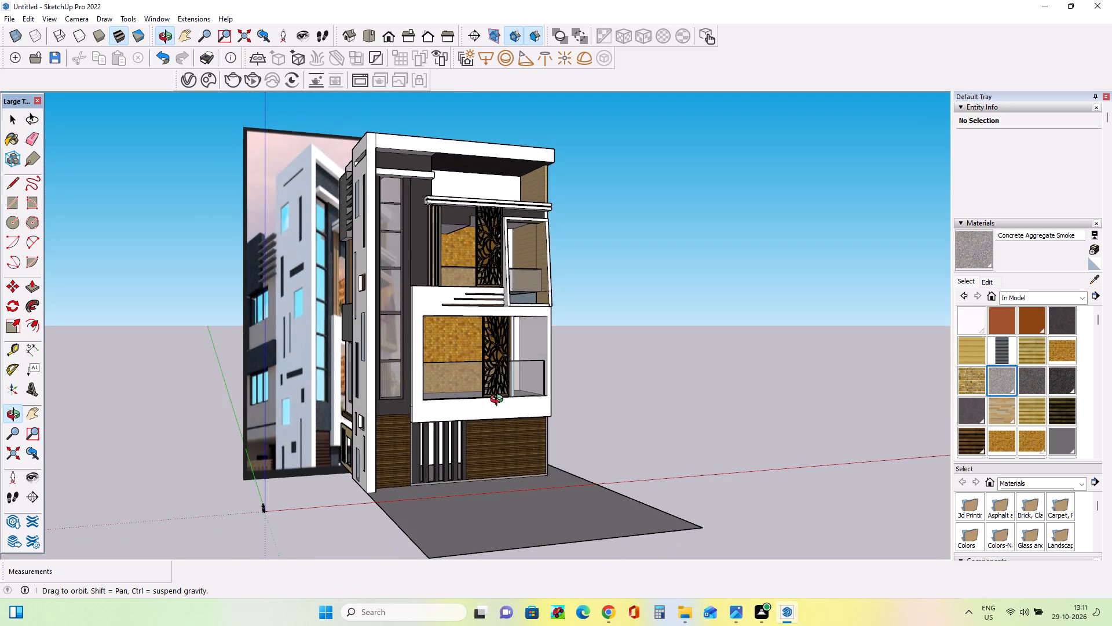
middle_click_drag(499, 401, 499, 399)
Compare the underside of the top roof overhang with the patterned ceiling in the reference image.
scroll(498, 168, "up", 4)
middle_click_drag(499, 223, 549, 122)
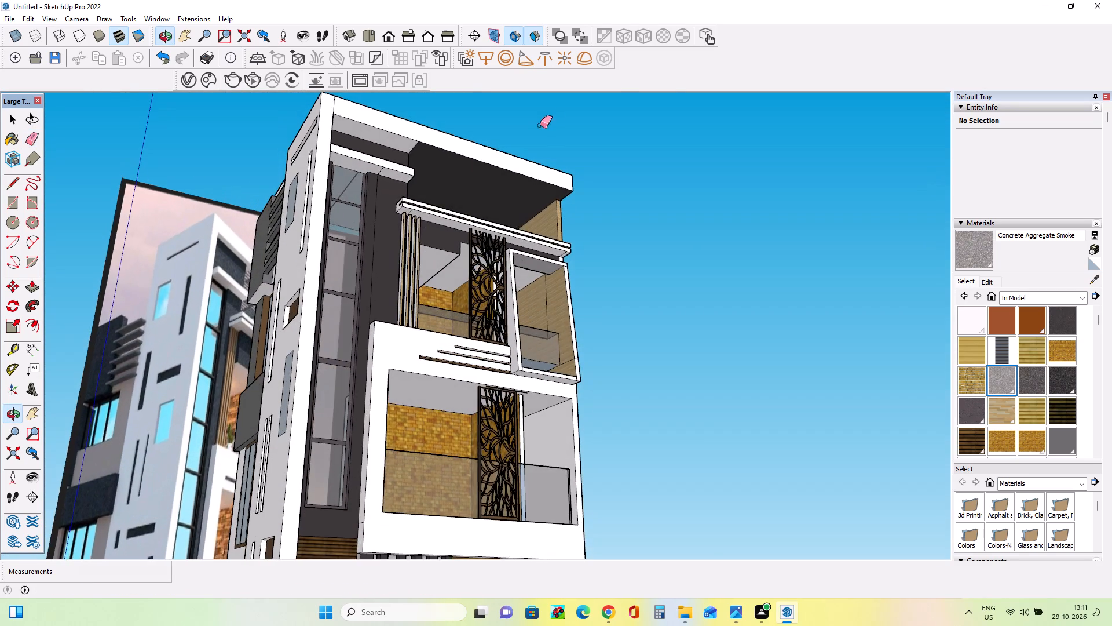
scroll(222, 207, "up", 8)
scroll(121, 314, "down", 2)
scroll(228, 358, "up", 2)
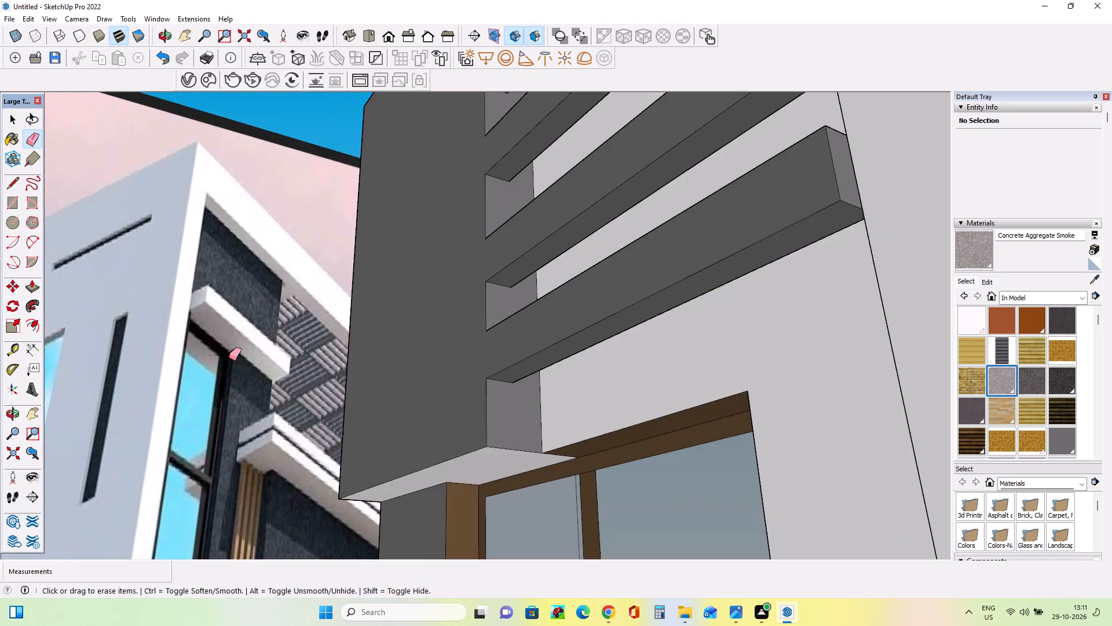
scroll(229, 358, "up", 9)
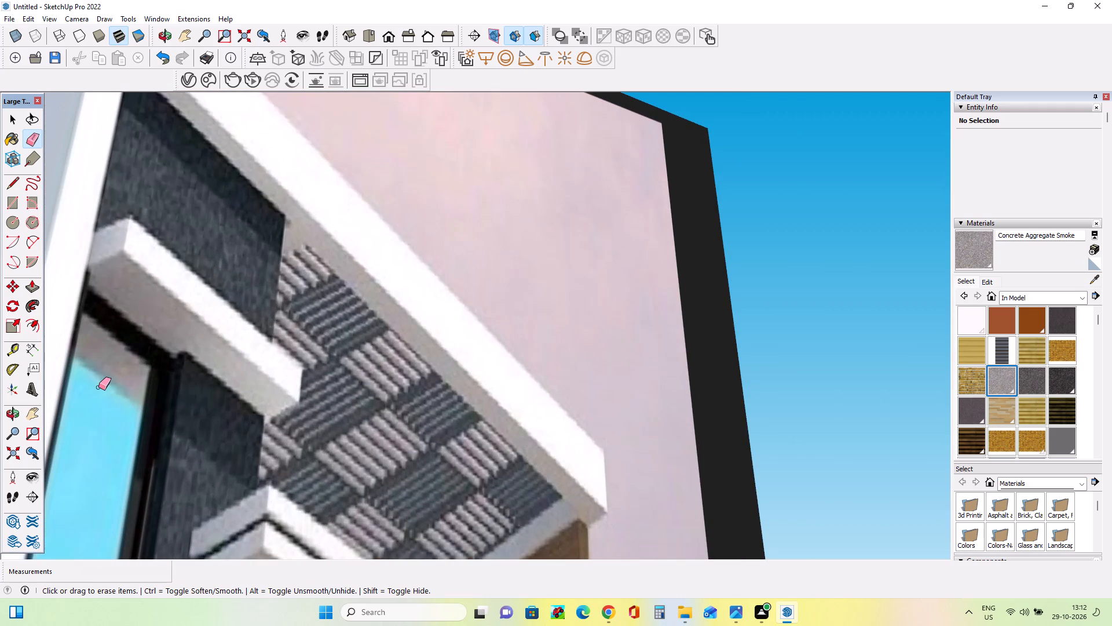
scroll(98, 387, "down", 15)
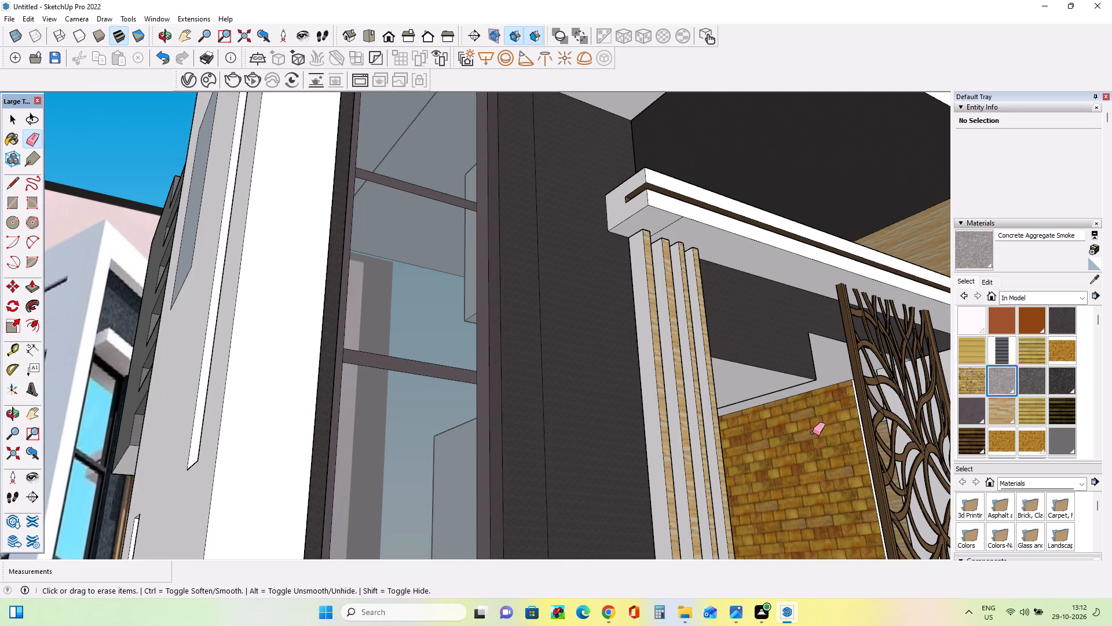
Examine the Tile material collection for a pattern matching the reference image's roof ceiling.
left_click(1025, 301)
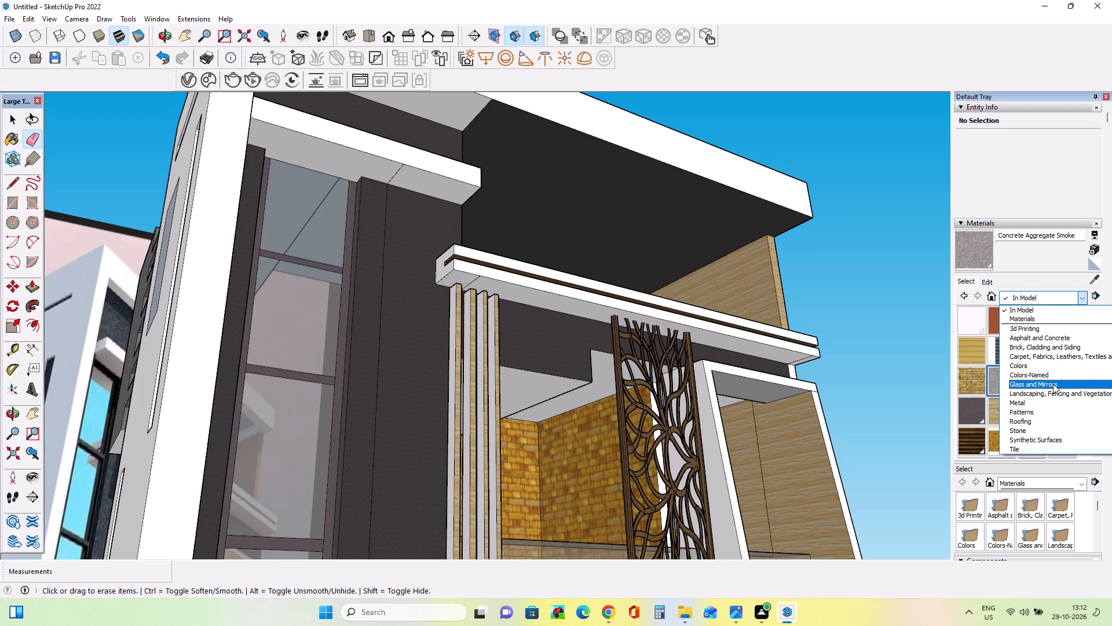
left_click(1058, 448)
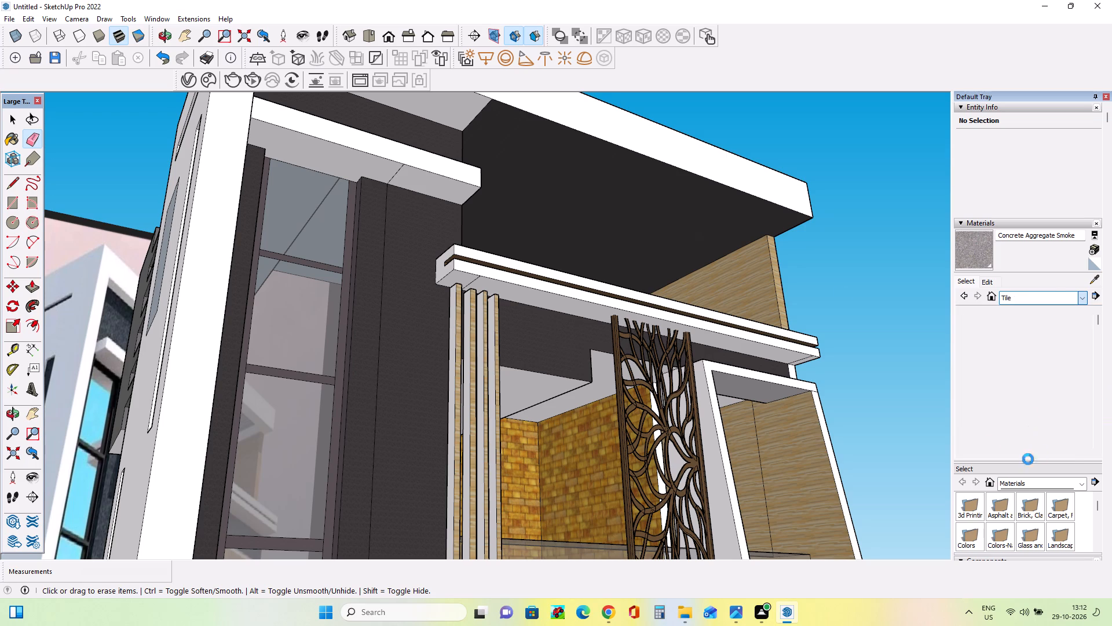
scroll(1023, 376, "down", 3)
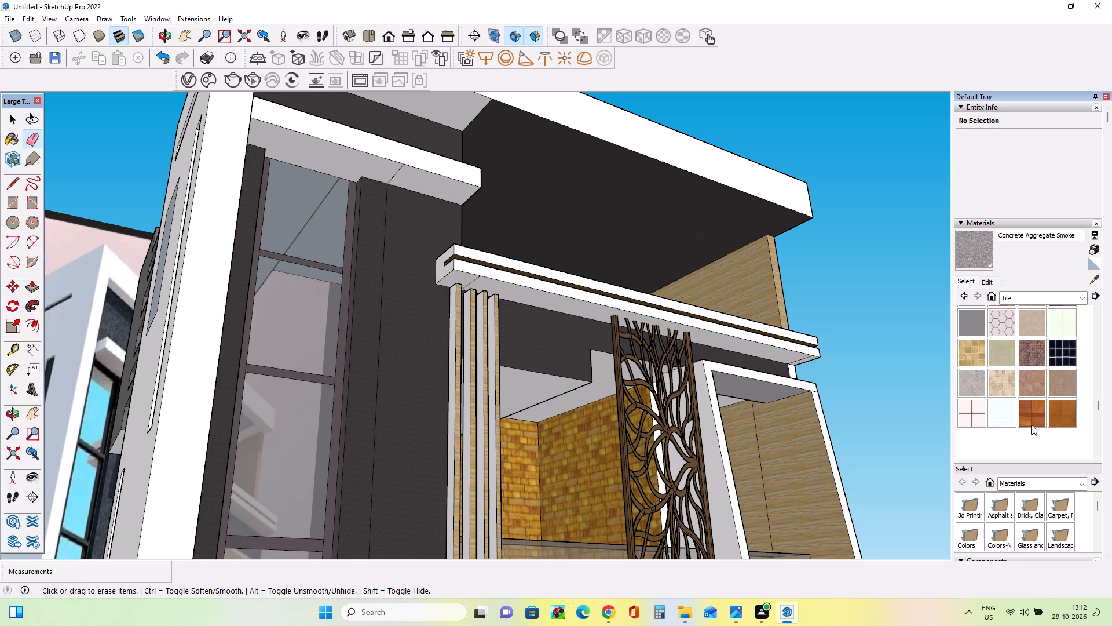
scroll(1032, 427, "up", 1)
scroll(1047, 478, "up", 1)
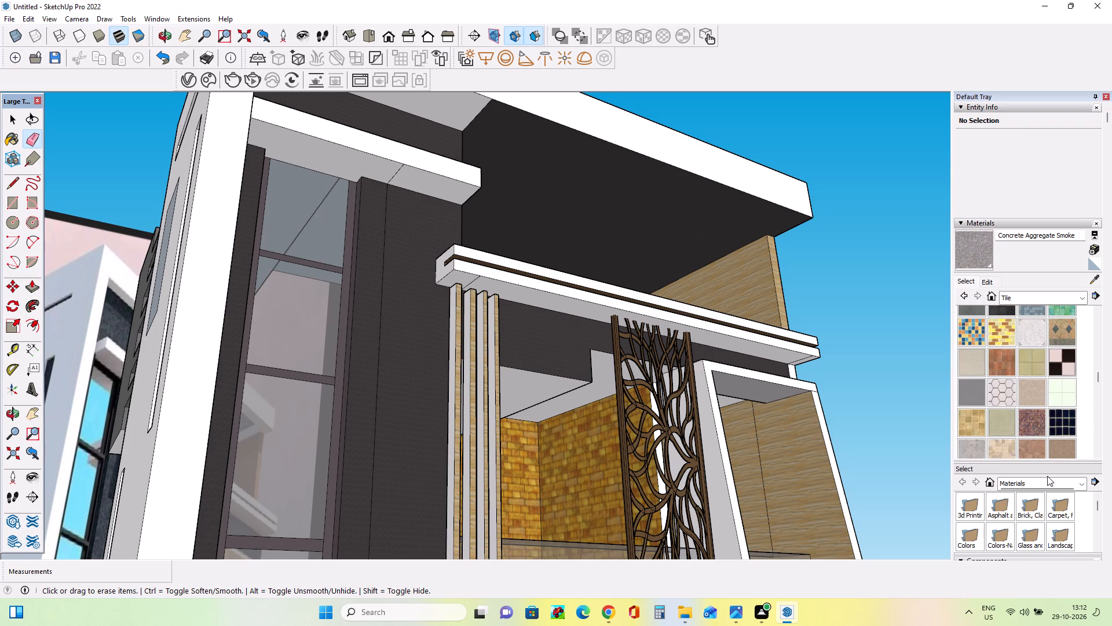
scroll(1014, 420, "up", 1)
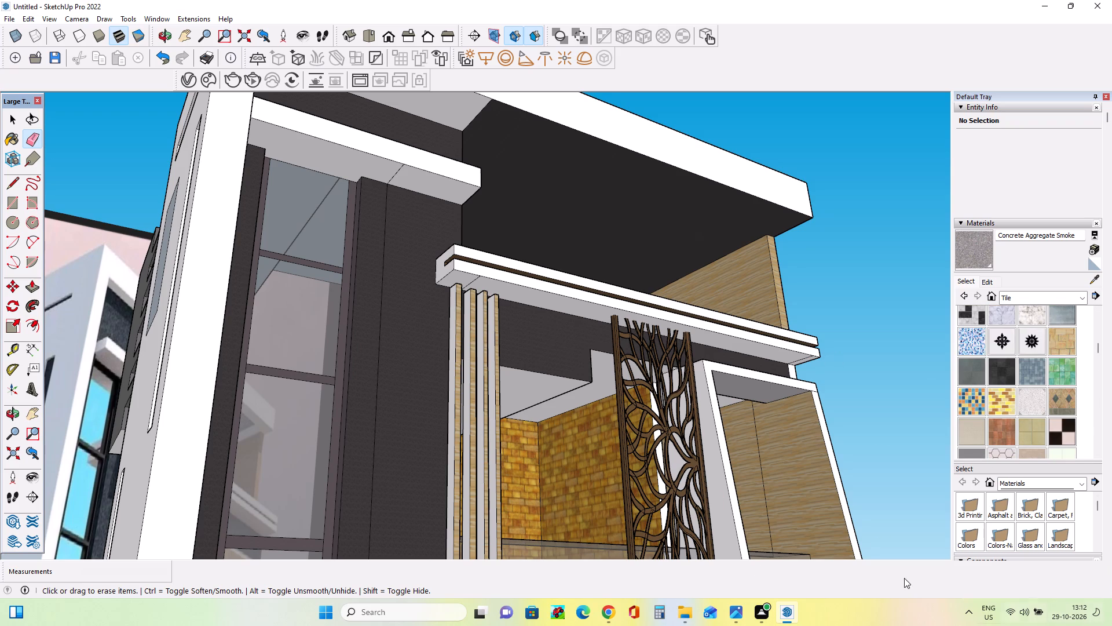
scroll(998, 366, "up", 6)
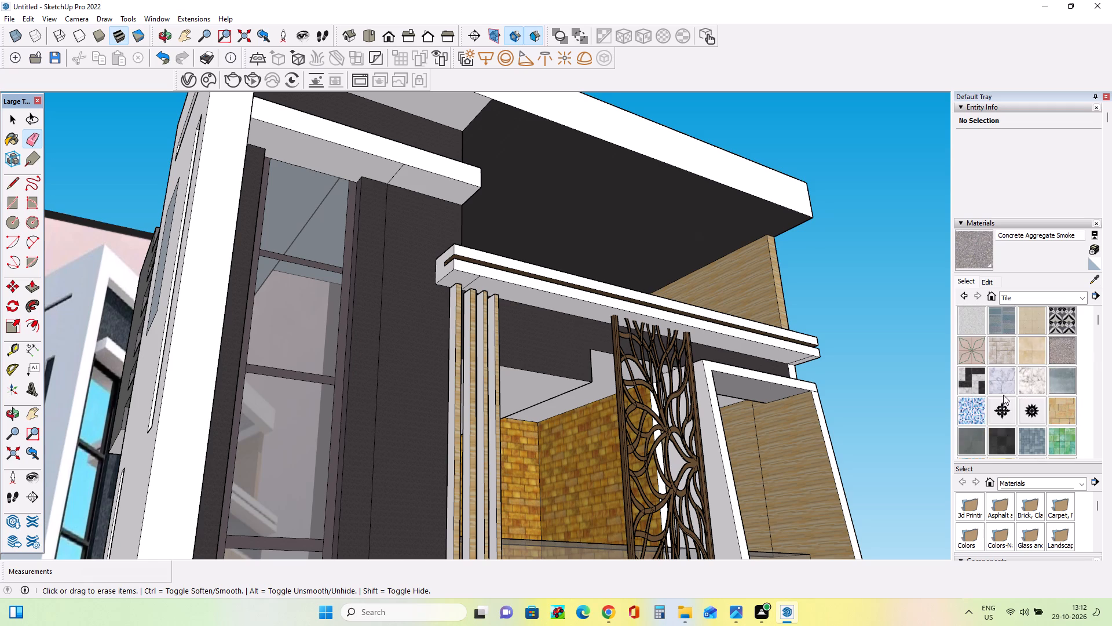
scroll(1003, 395, "down", 2)
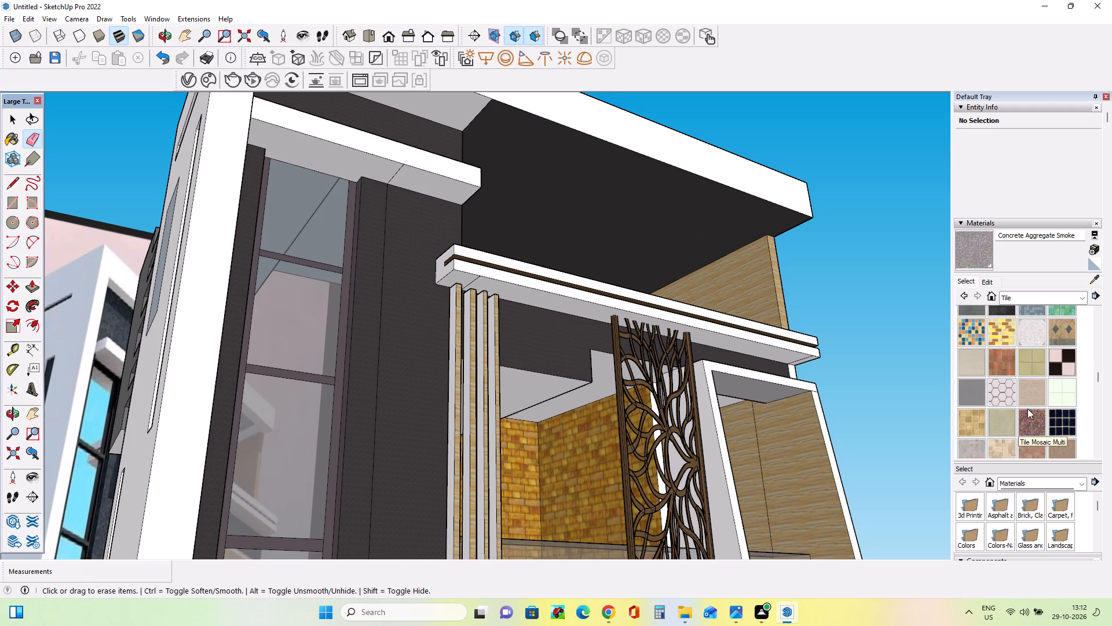
scroll(985, 397, "down", 2)
scroll(985, 397, "up", 1)
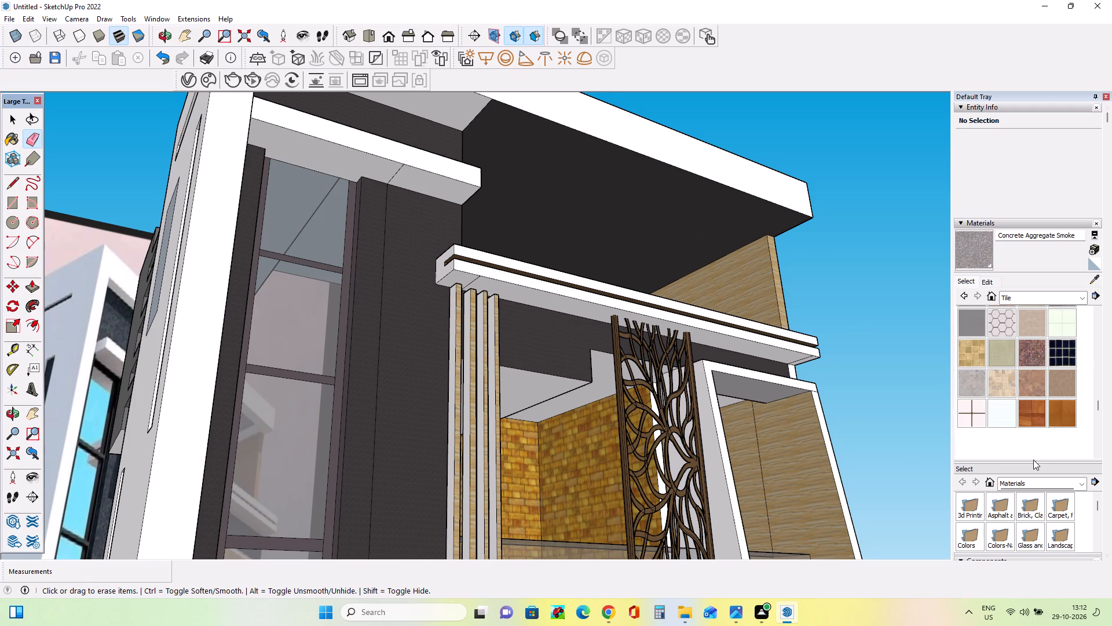
scroll(1042, 389, "up", 1)
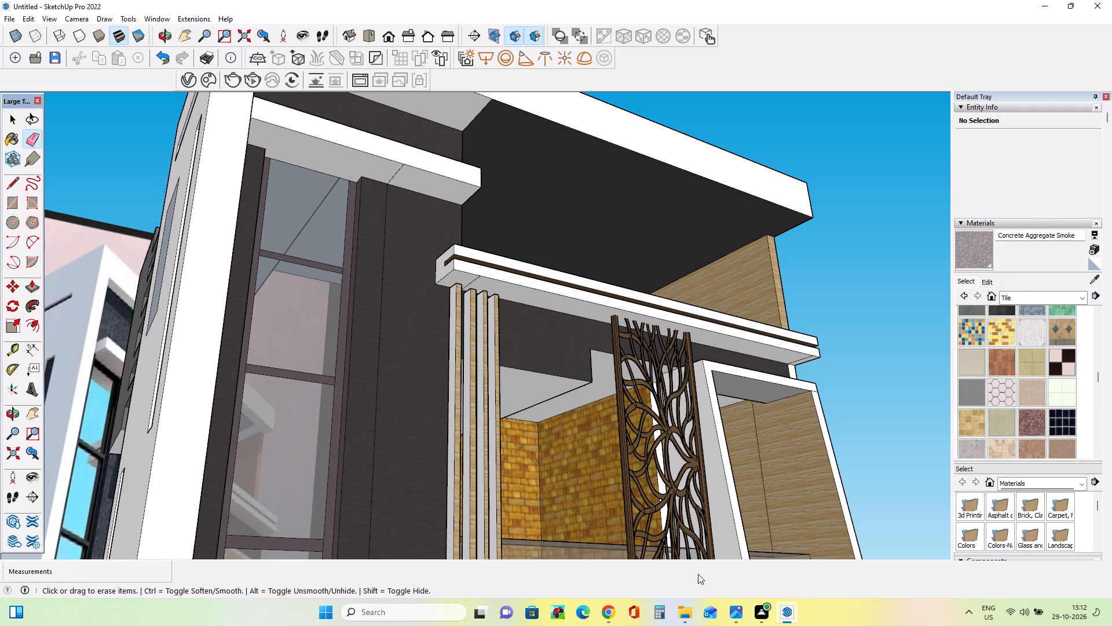
Switch to Chrome and search 3D Warehouse for "tiles".
left_click(612, 618)
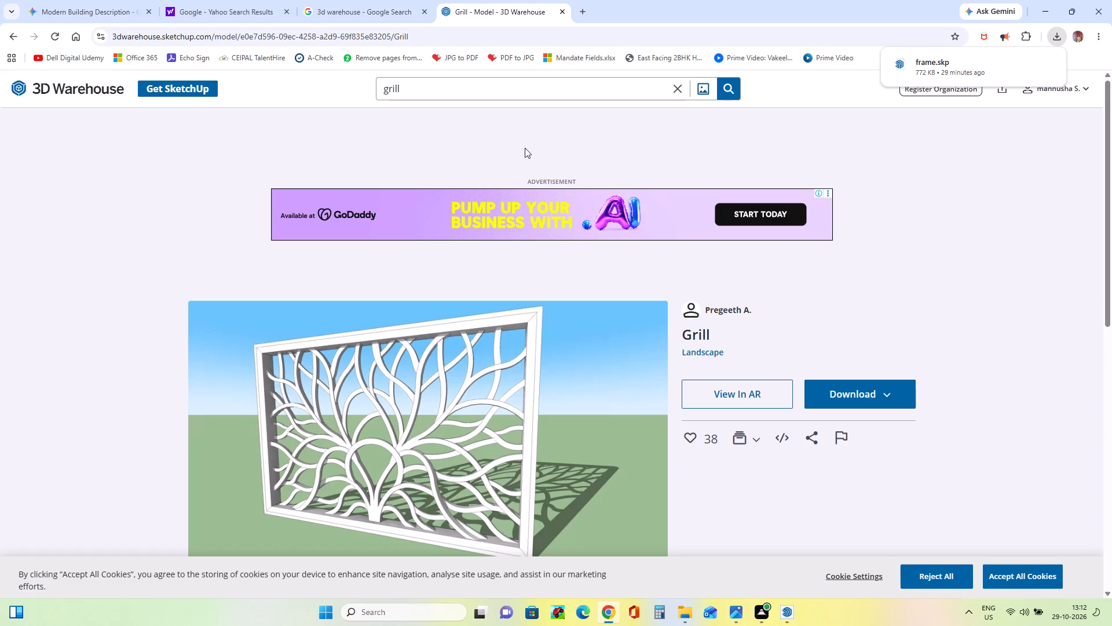
left_click(442, 90)
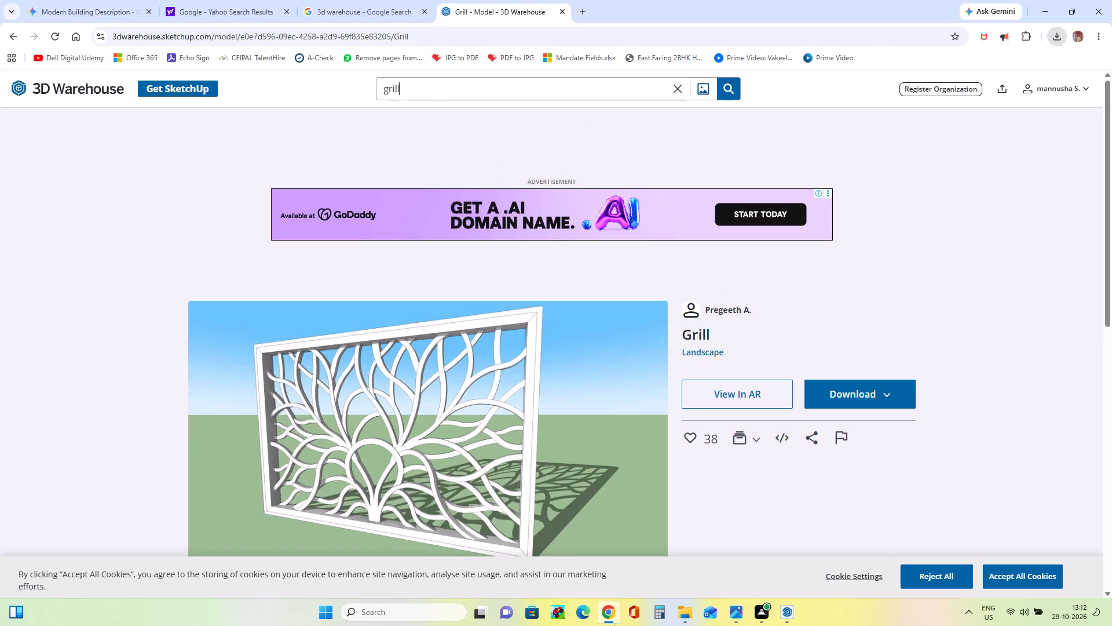
key("BackSpace")
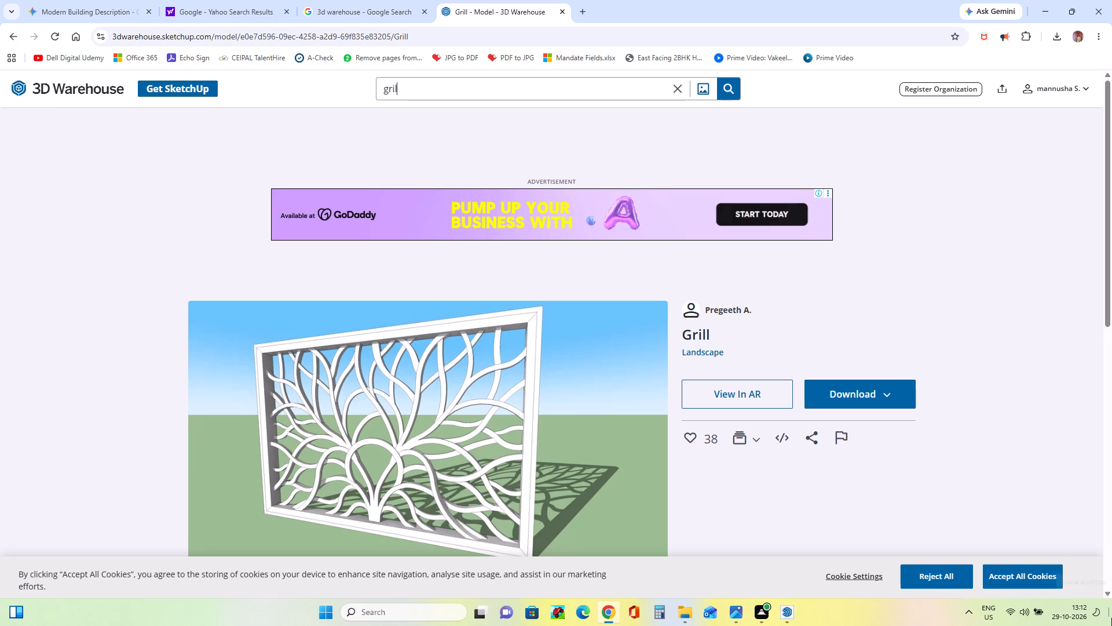
key("BackSpace")
key("BackSpace")
key("BackSpace")
key("BackSpace")
key("BackSpace")
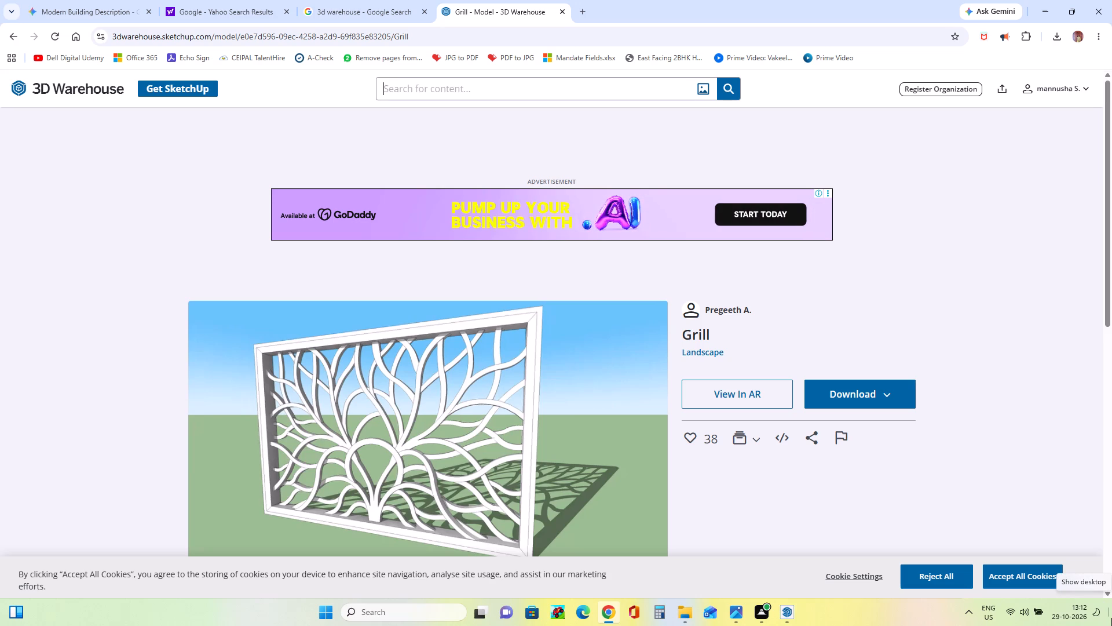
key("t")
type("iles")
key("Return")
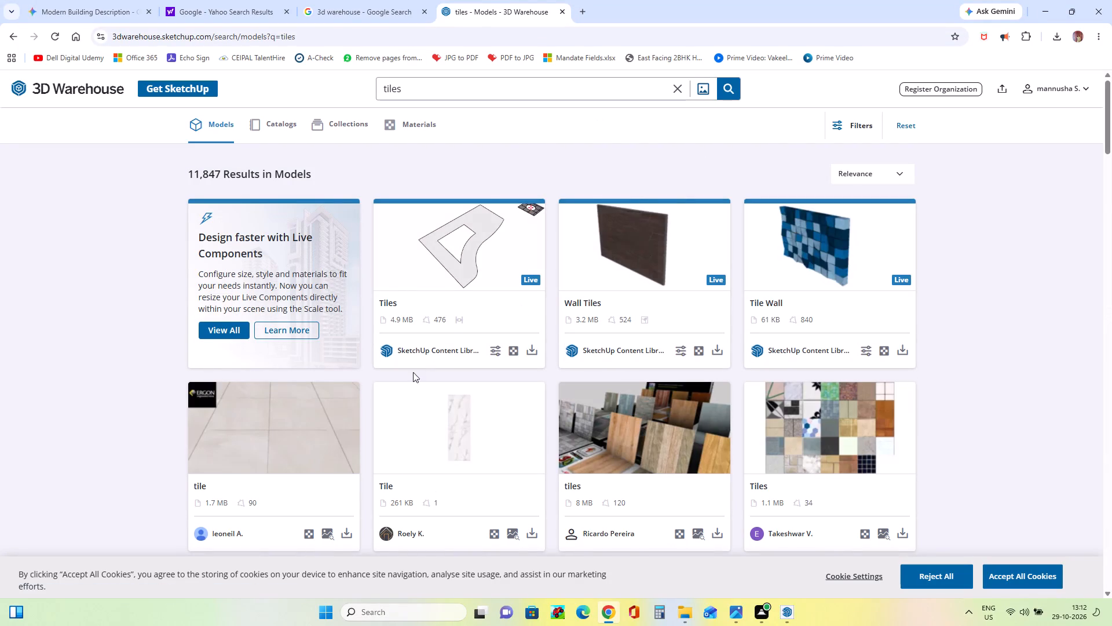
Look through the tile models for a ceiling pattern, view the openwork red brick tile model's page, and return to the results.
scroll(442, 340, "down", 3)
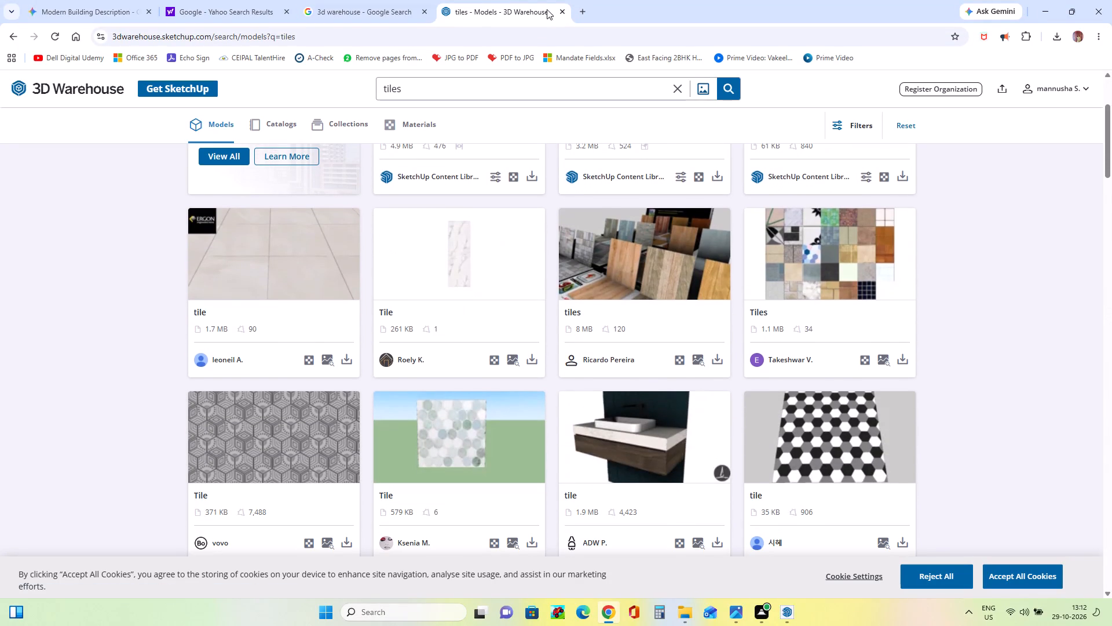
scroll(433, 342, "up", 3)
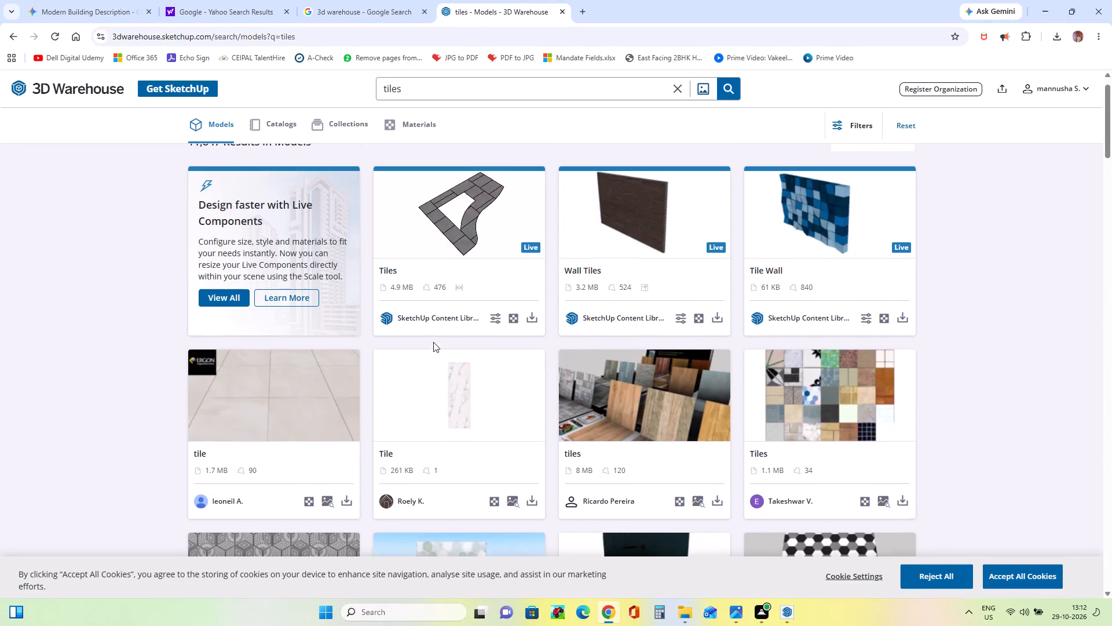
scroll(445, 318, "down", 6)
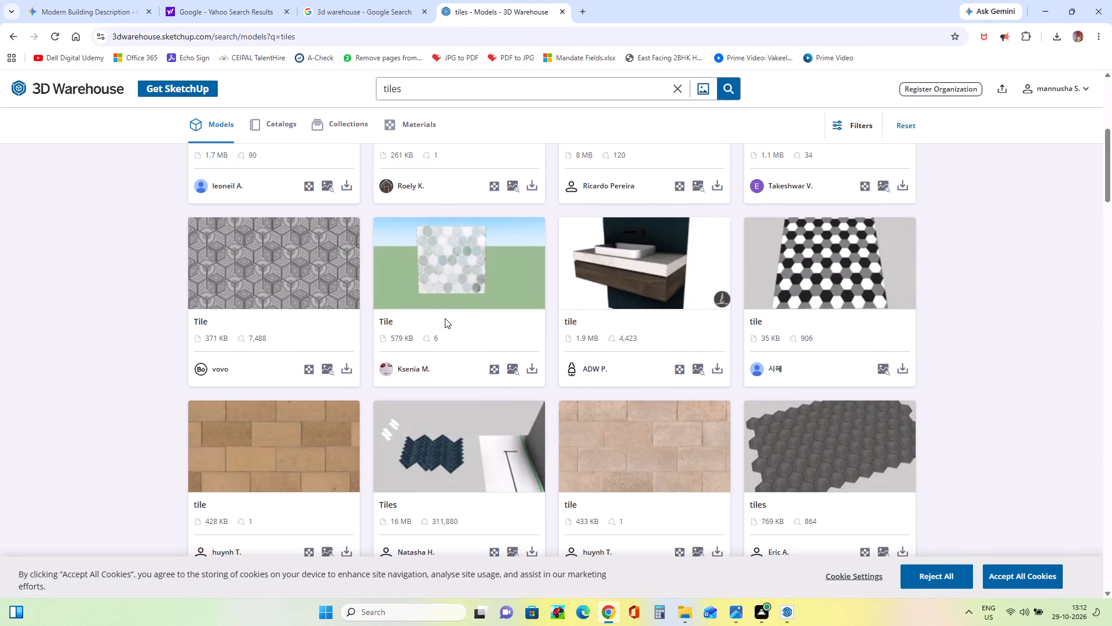
scroll(517, 343, "down", 3)
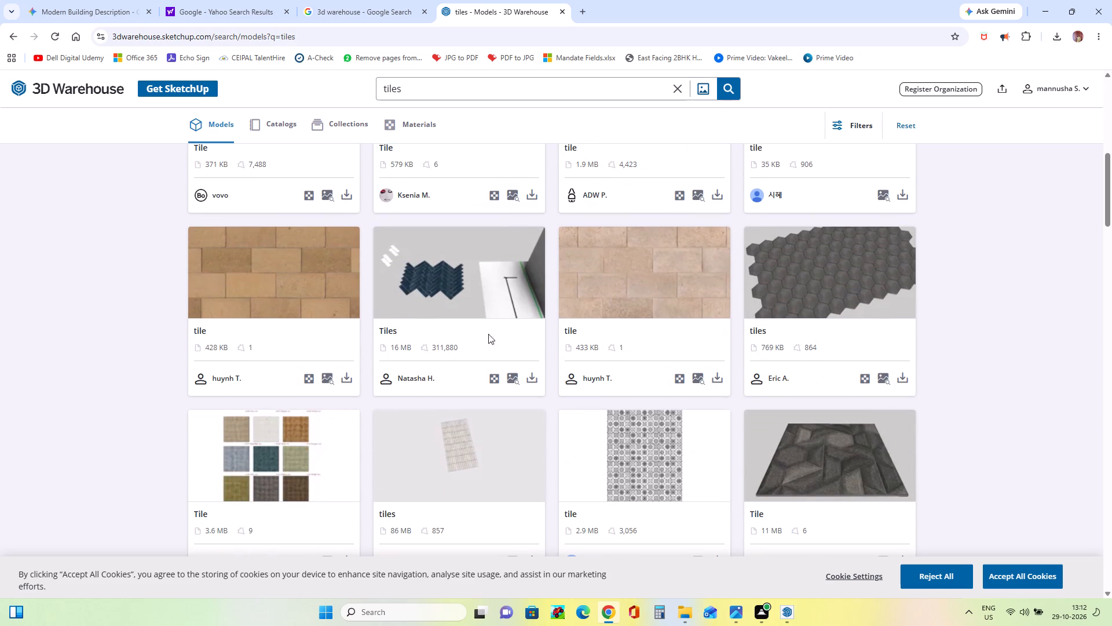
scroll(455, 352, "down", 3)
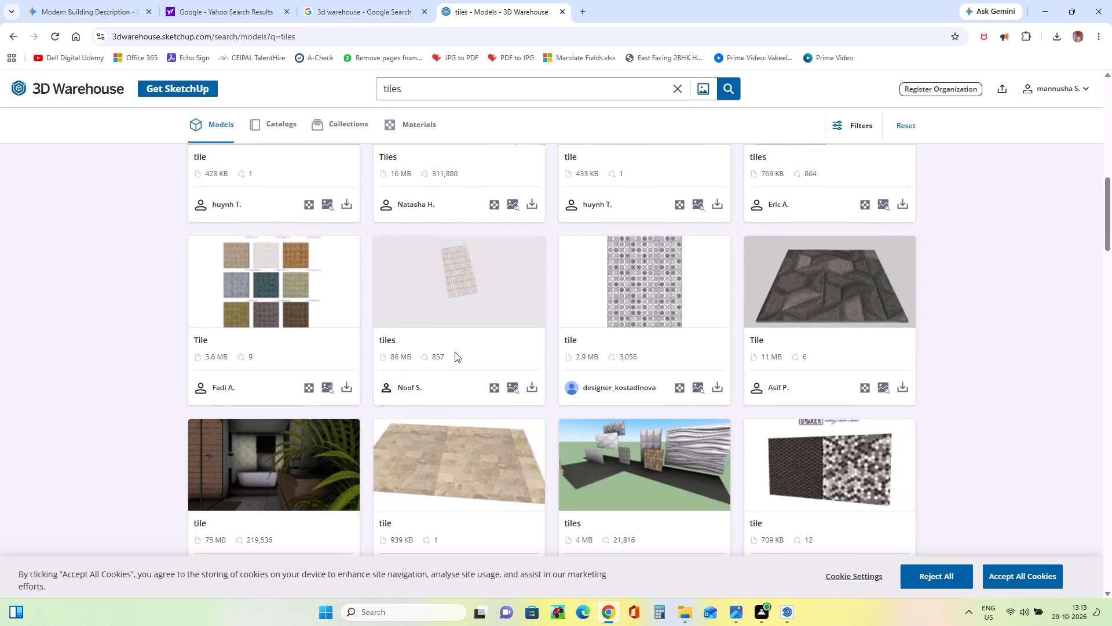
scroll(455, 352, "down", 5)
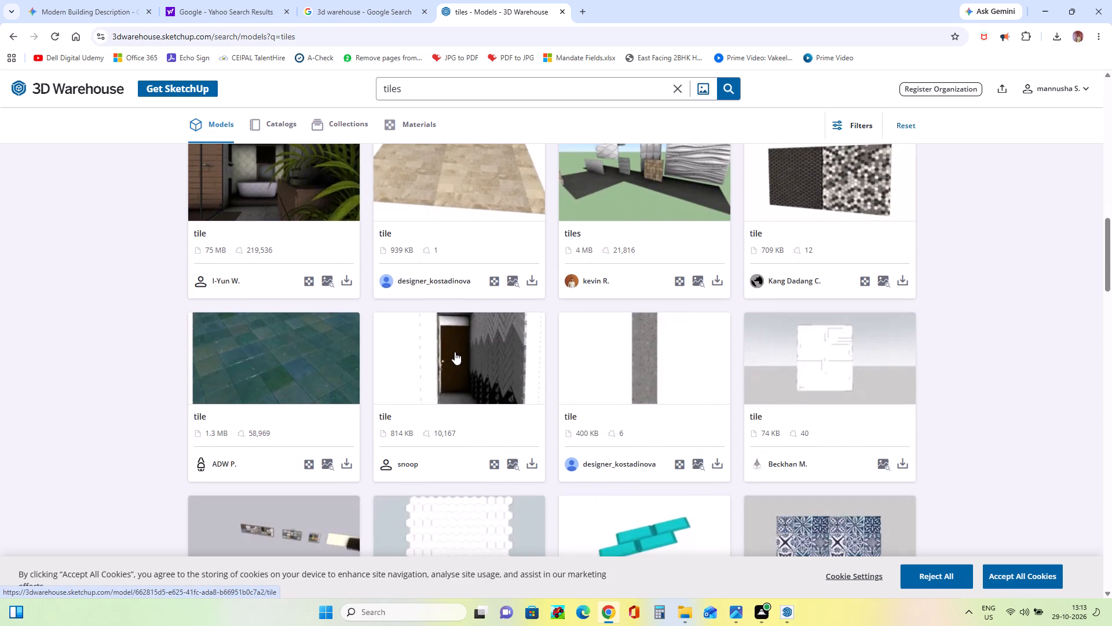
scroll(455, 352, "down", 4)
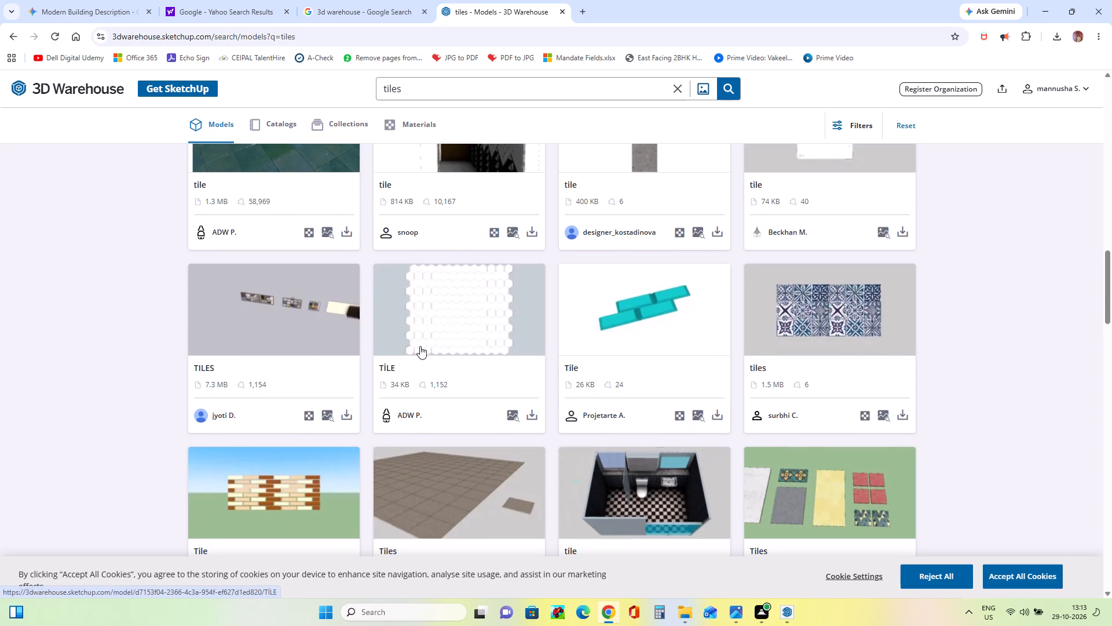
scroll(419, 352, "down", 5)
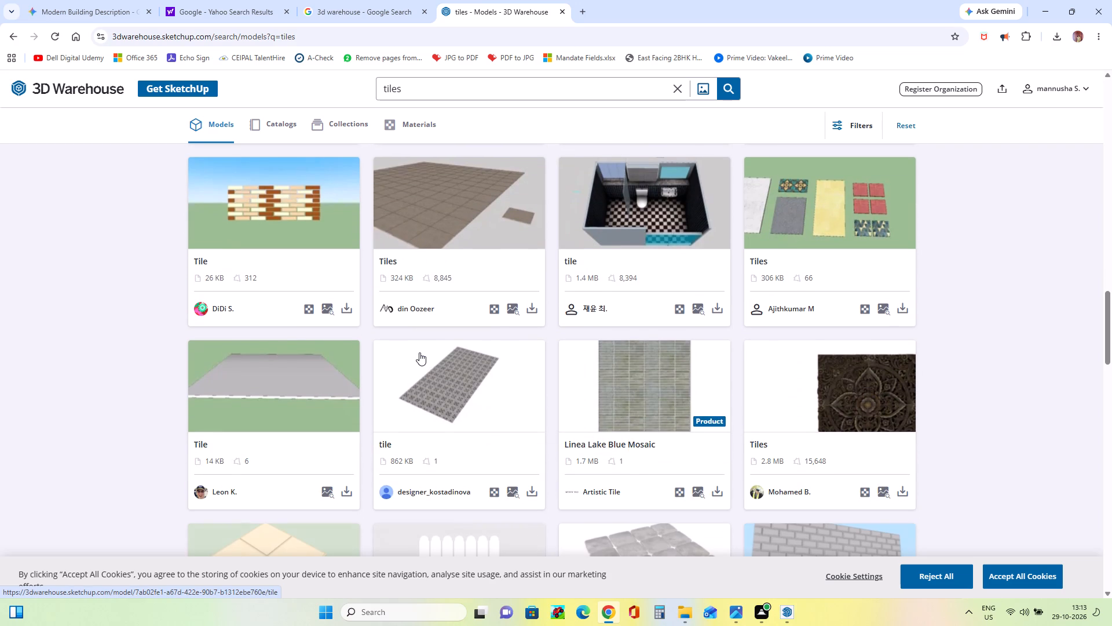
scroll(419, 352, "down", 2)
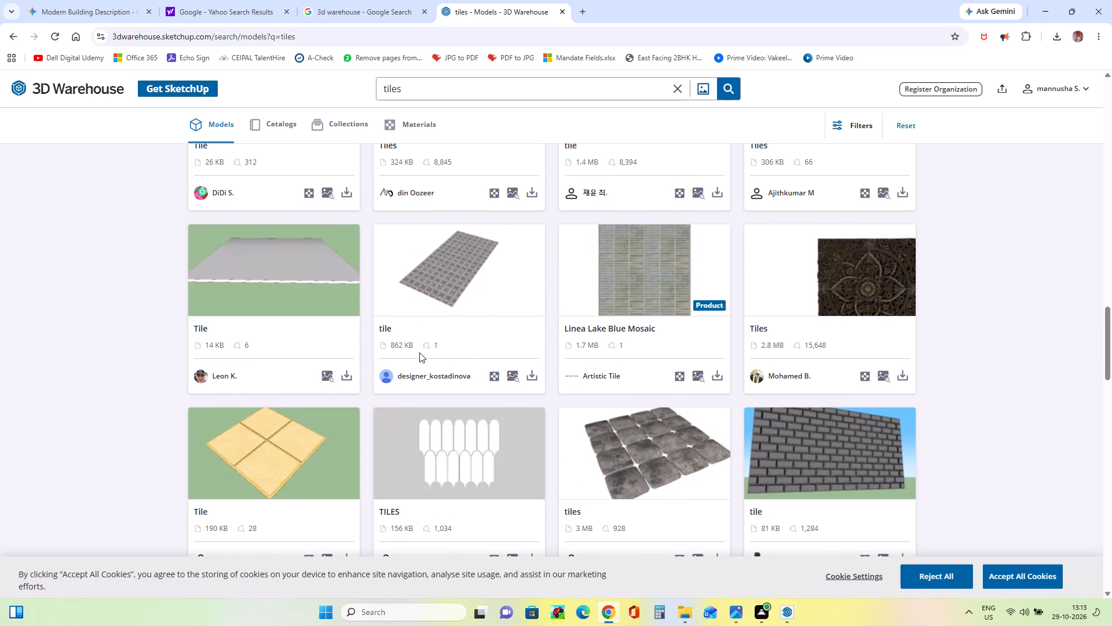
scroll(419, 352, "down", 3)
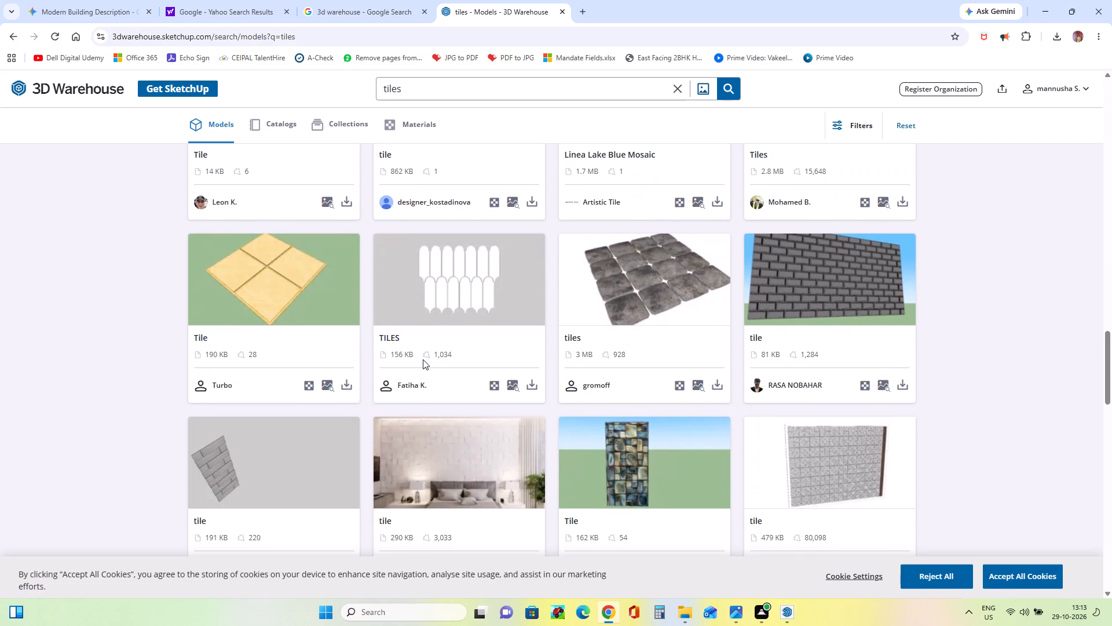
scroll(502, 333, "down", 3)
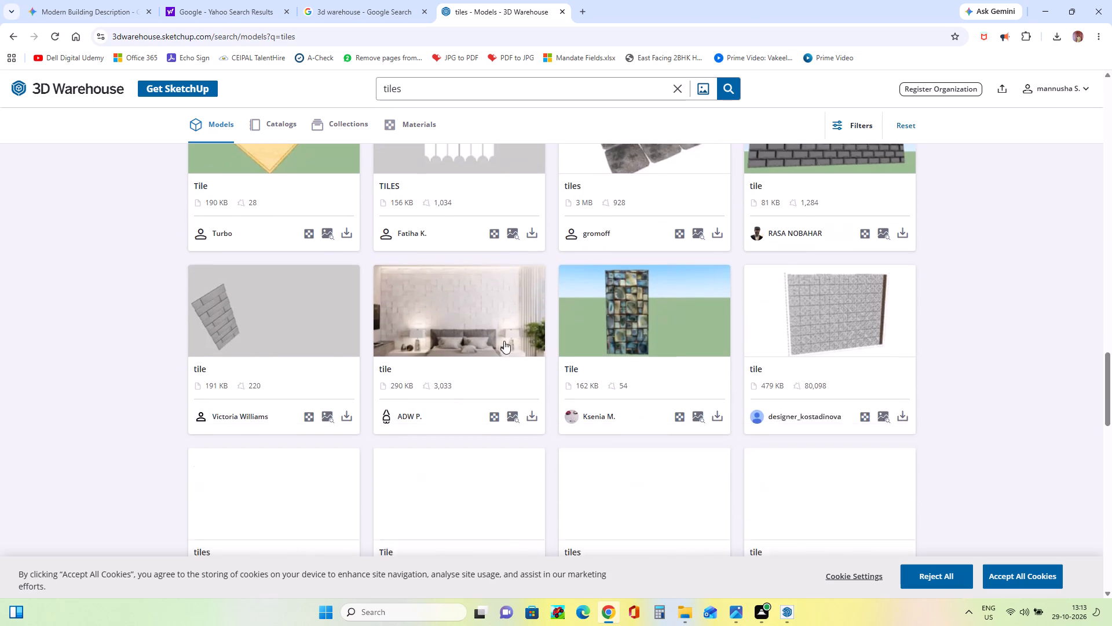
scroll(504, 341, "down", 3)
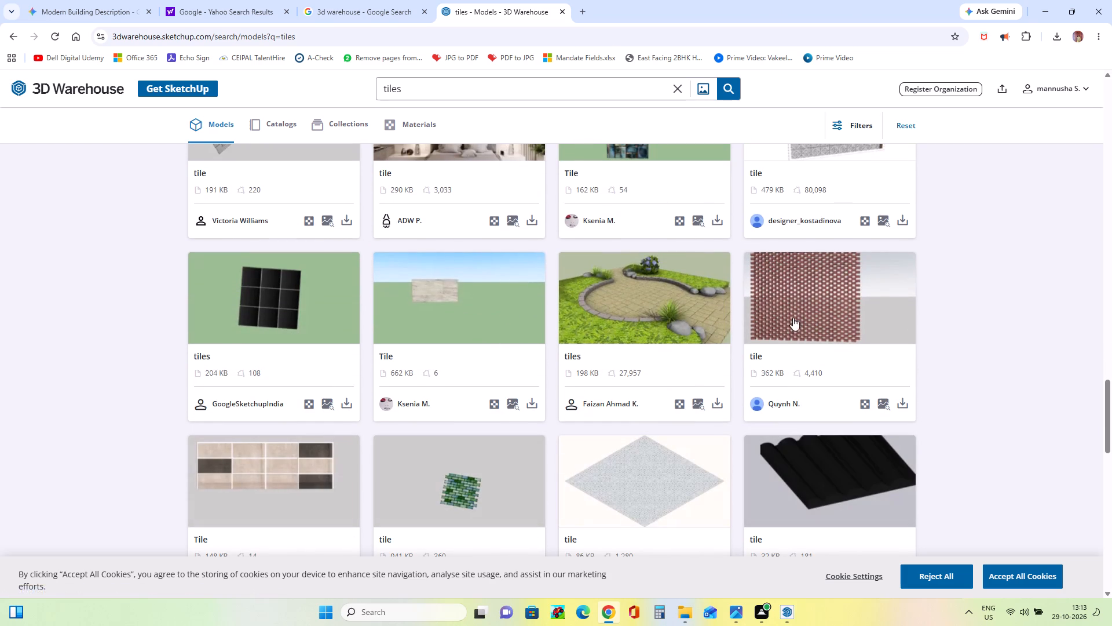
left_click(802, 293)
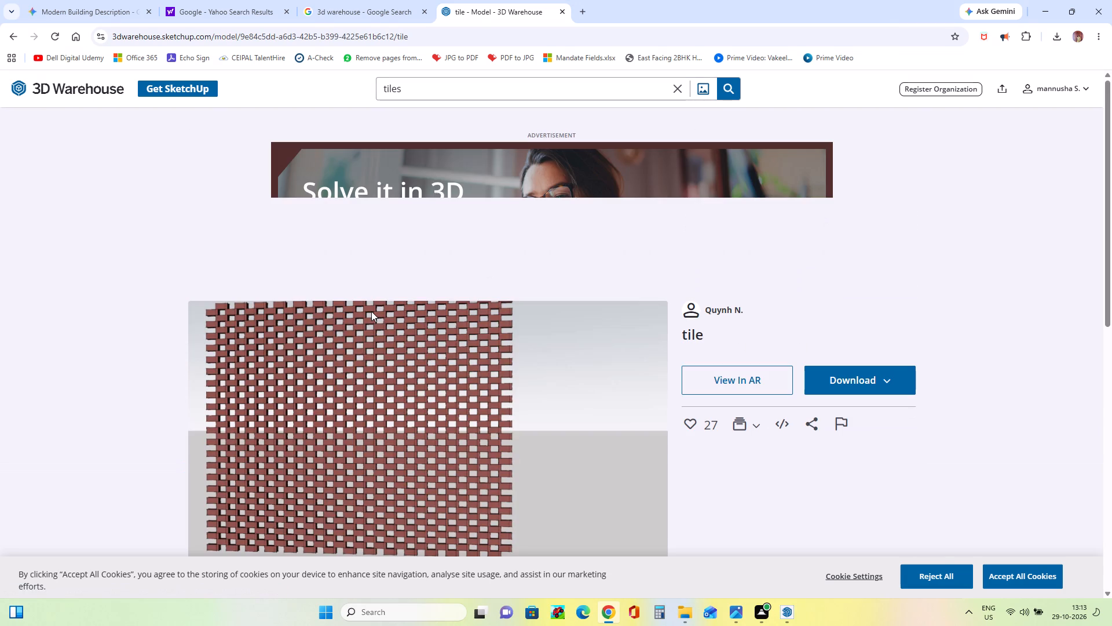
left_click(9, 42)
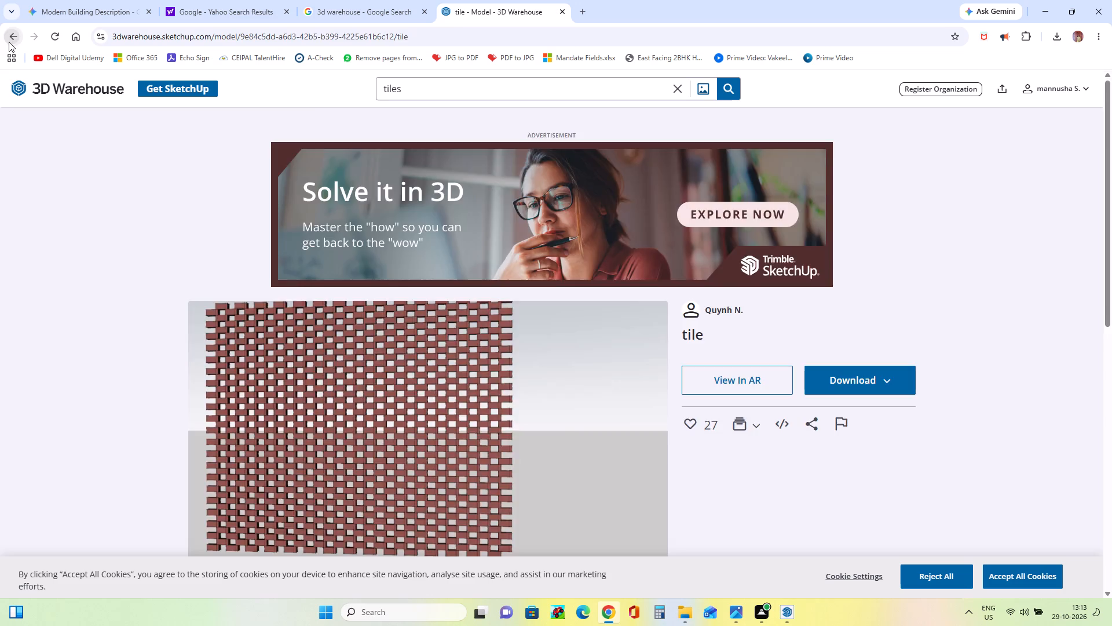
Examine further tile models for a ceiling pattern and open the page of the reddish-brown roof model named TILE.
scroll(372, 323, "down", 3)
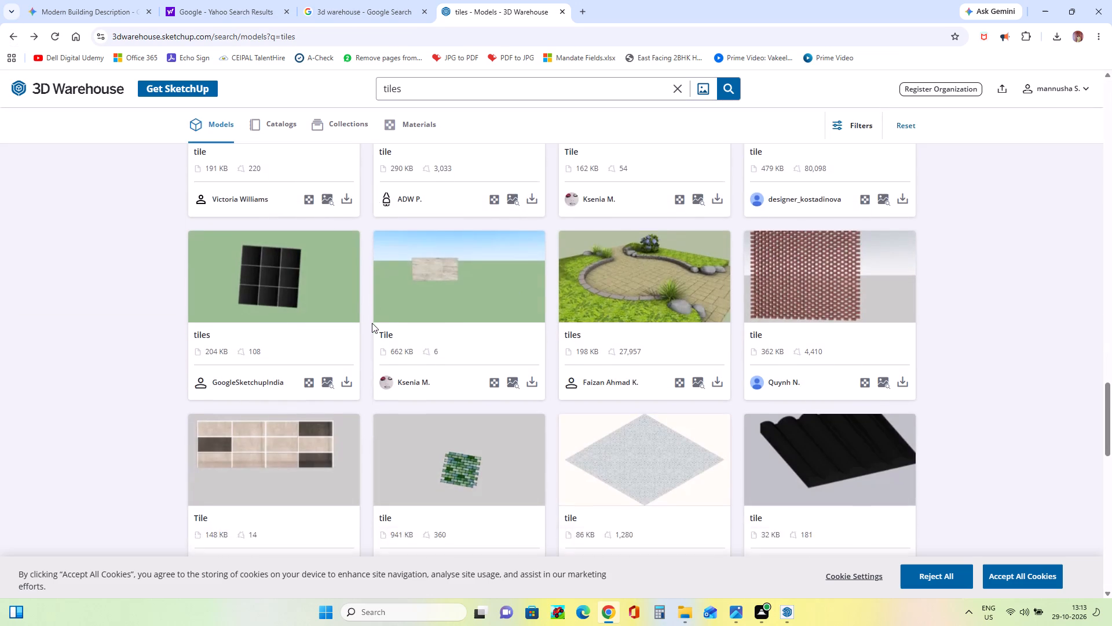
scroll(372, 323, "down", 6)
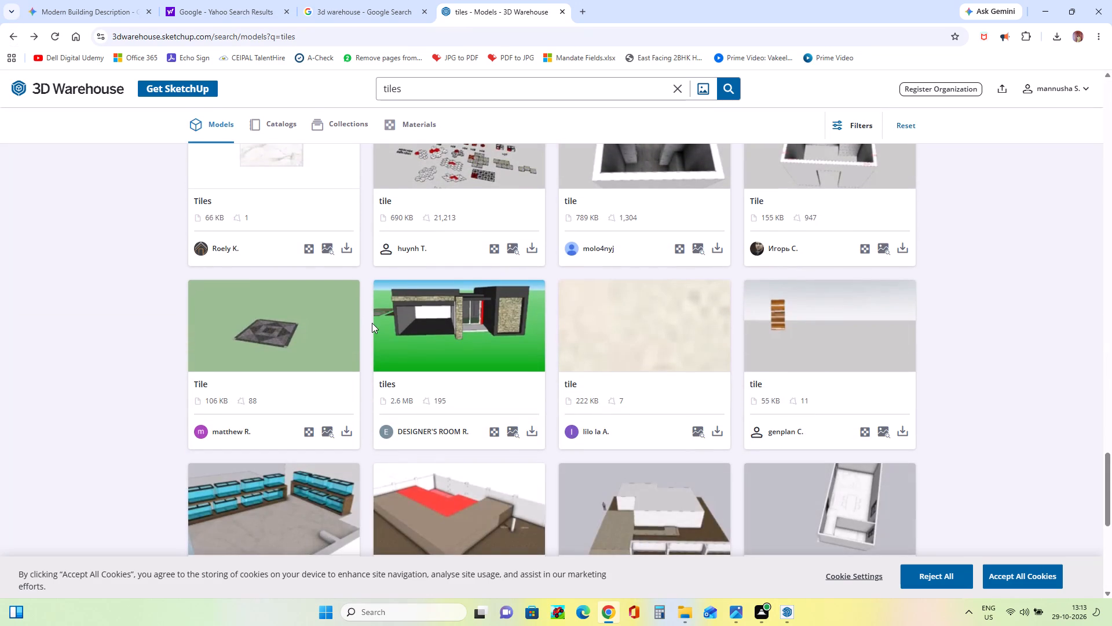
scroll(372, 323, "down", 4)
left_click(562, 458)
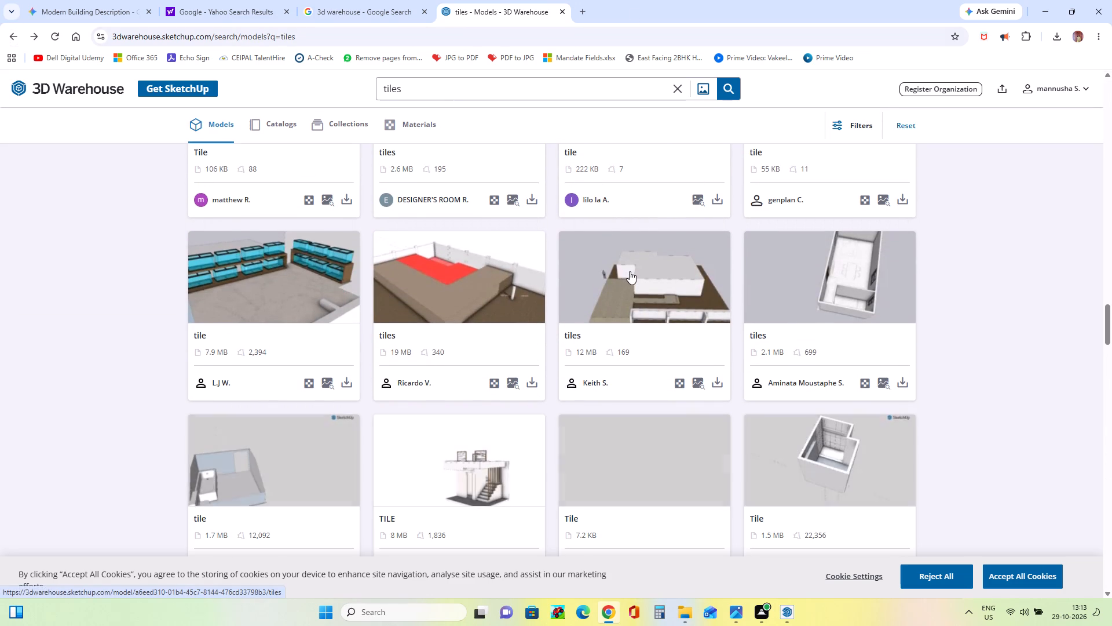
scroll(547, 248, "down", 6)
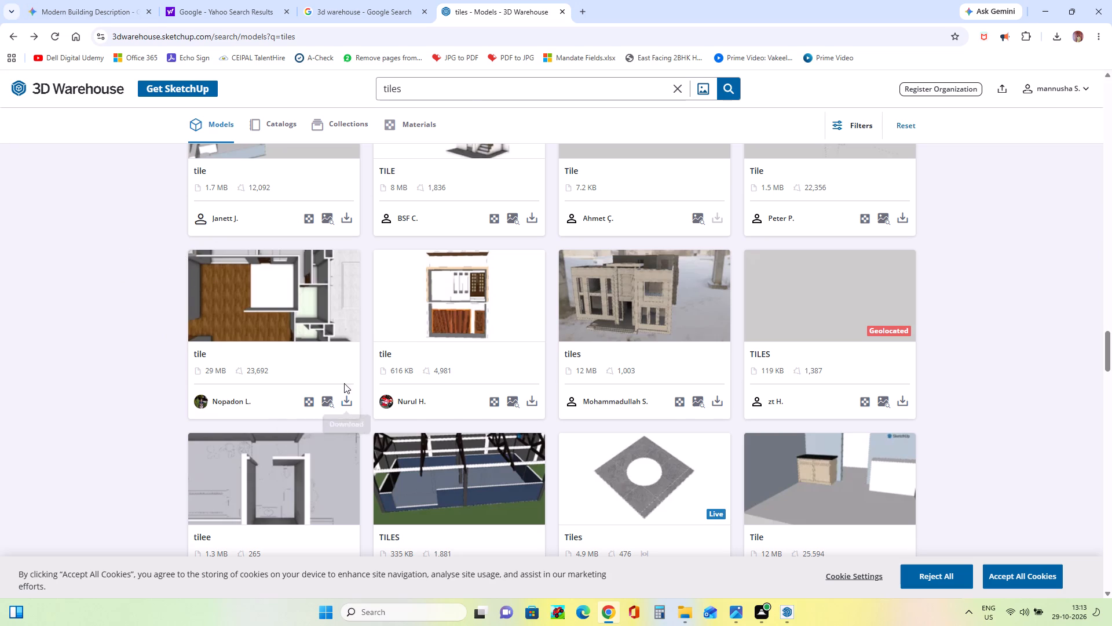
scroll(344, 383, "down", 10)
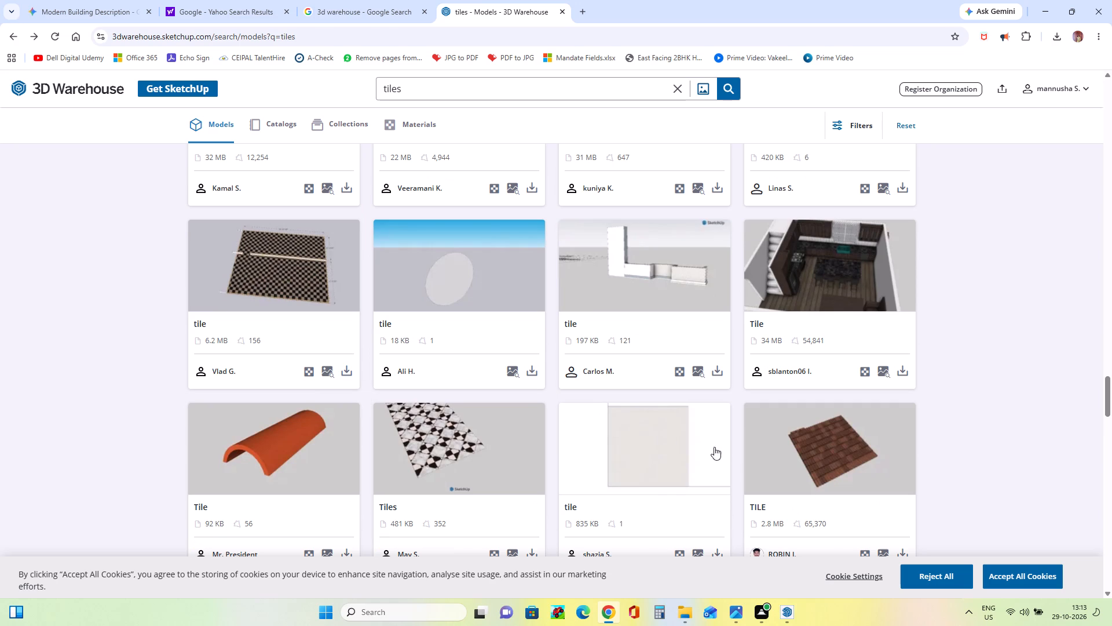
left_click(839, 443)
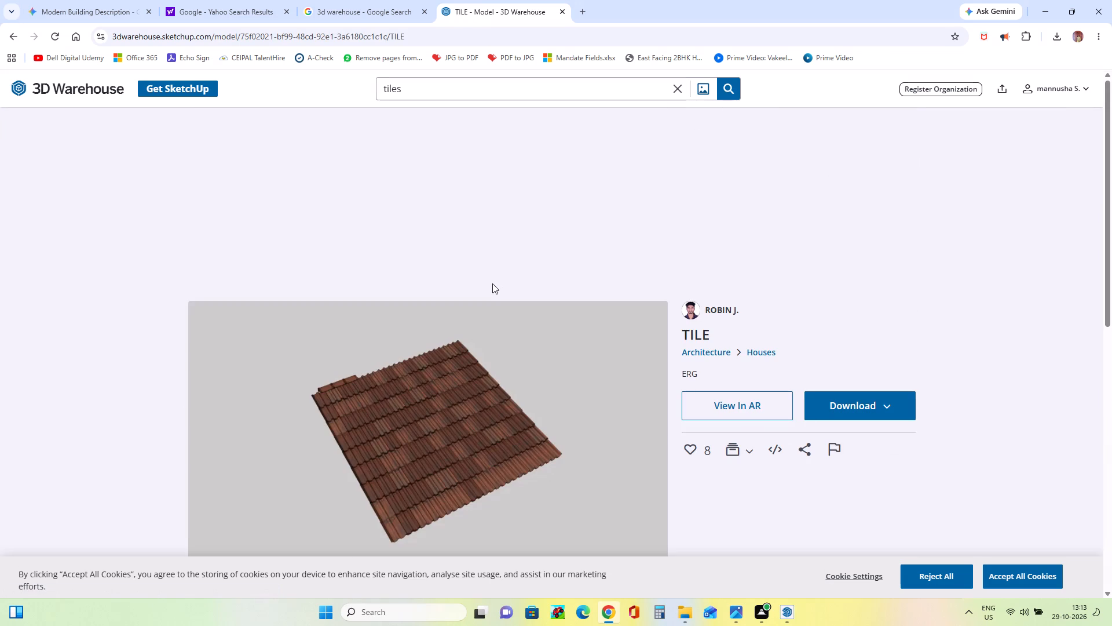
Return from the TILE roof model's page to the search results and look through further tile models for a ceiling pattern.
scroll(438, 482, "up", 3)
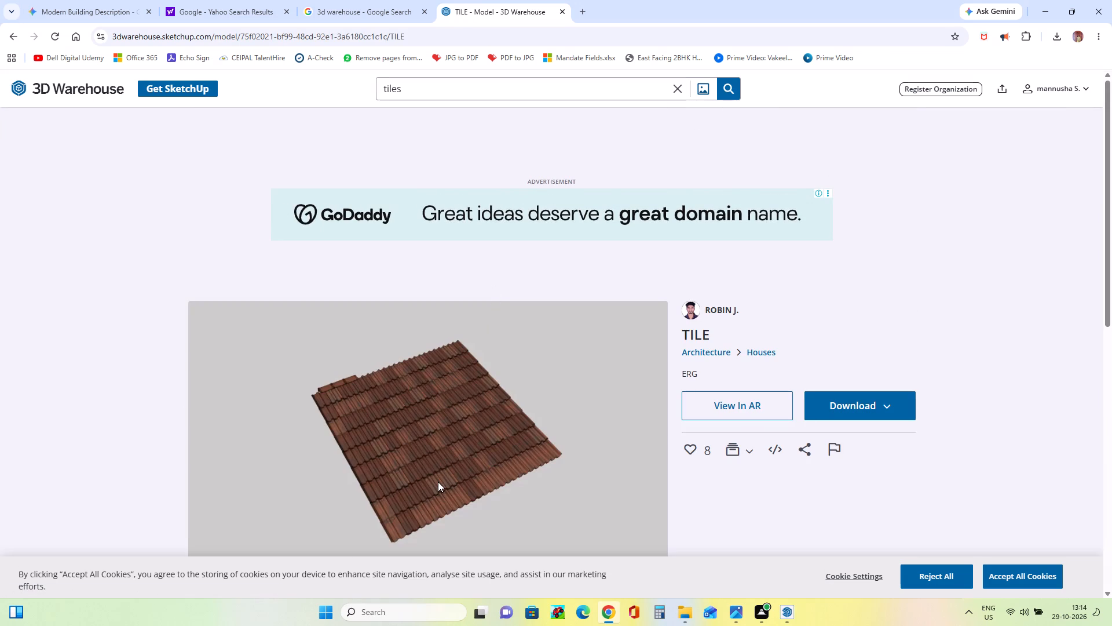
scroll(438, 482, "up", 3)
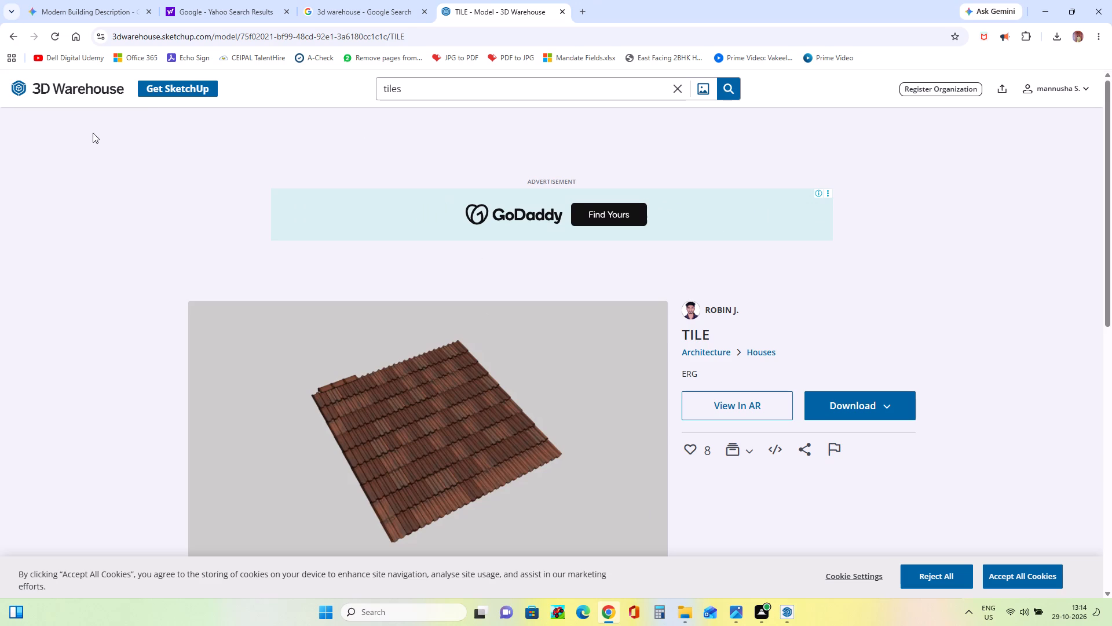
left_click(7, 34)
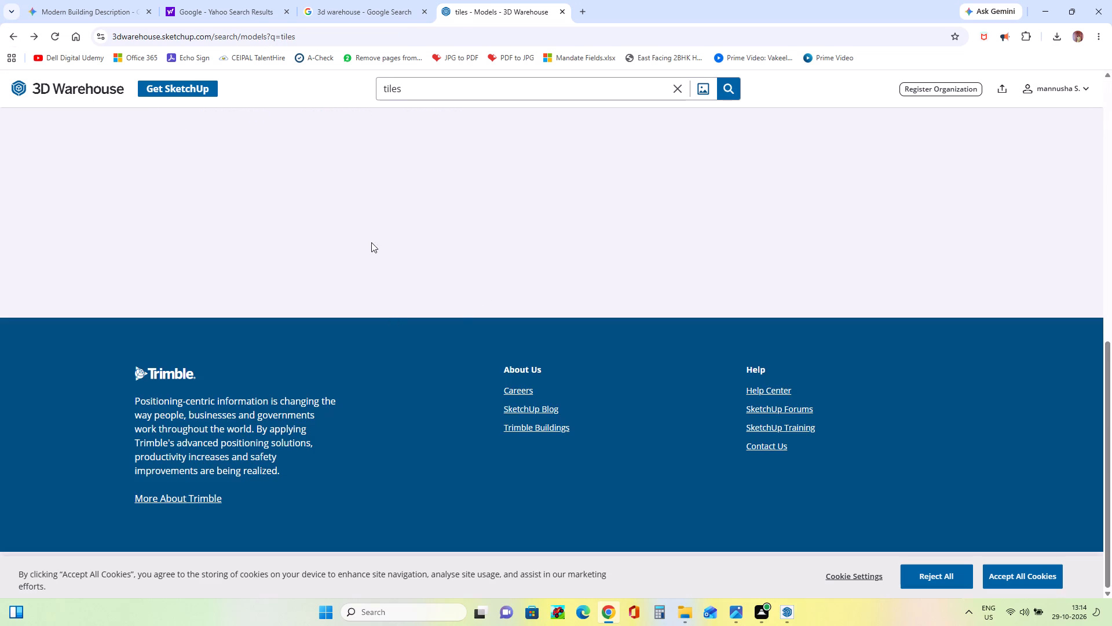
scroll(511, 314, "down", 3)
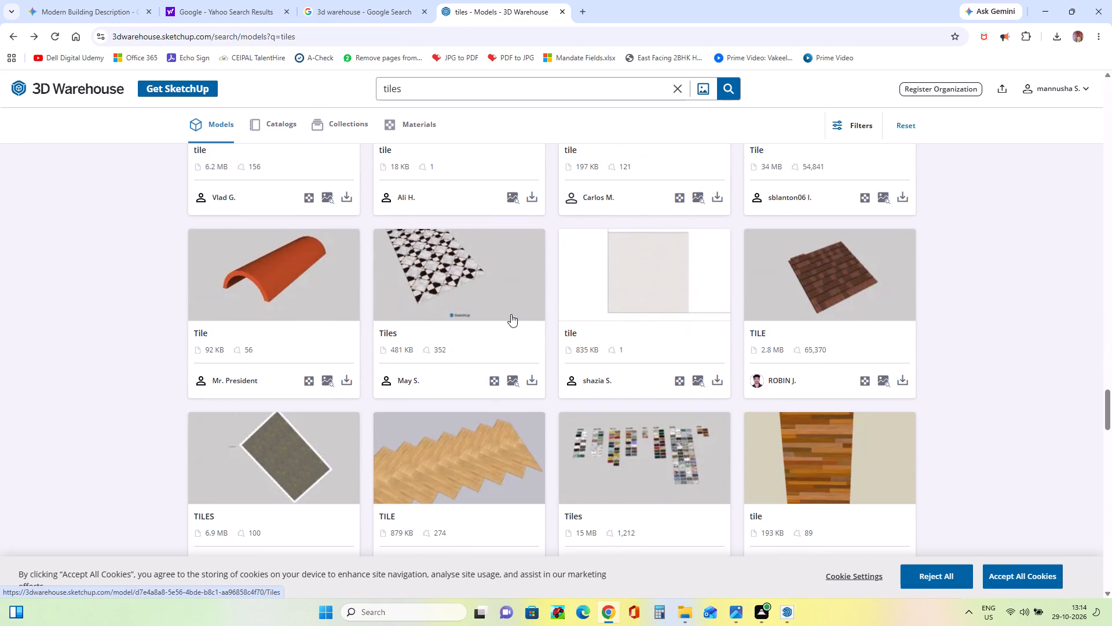
scroll(521, 339, "down", 7)
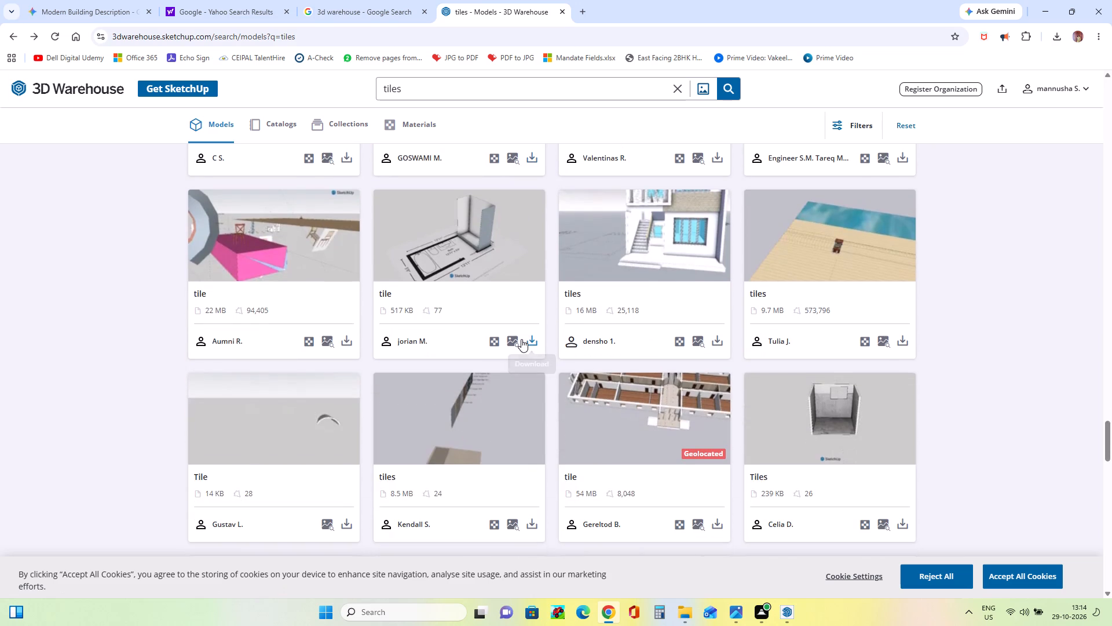
scroll(521, 339, "down", 7)
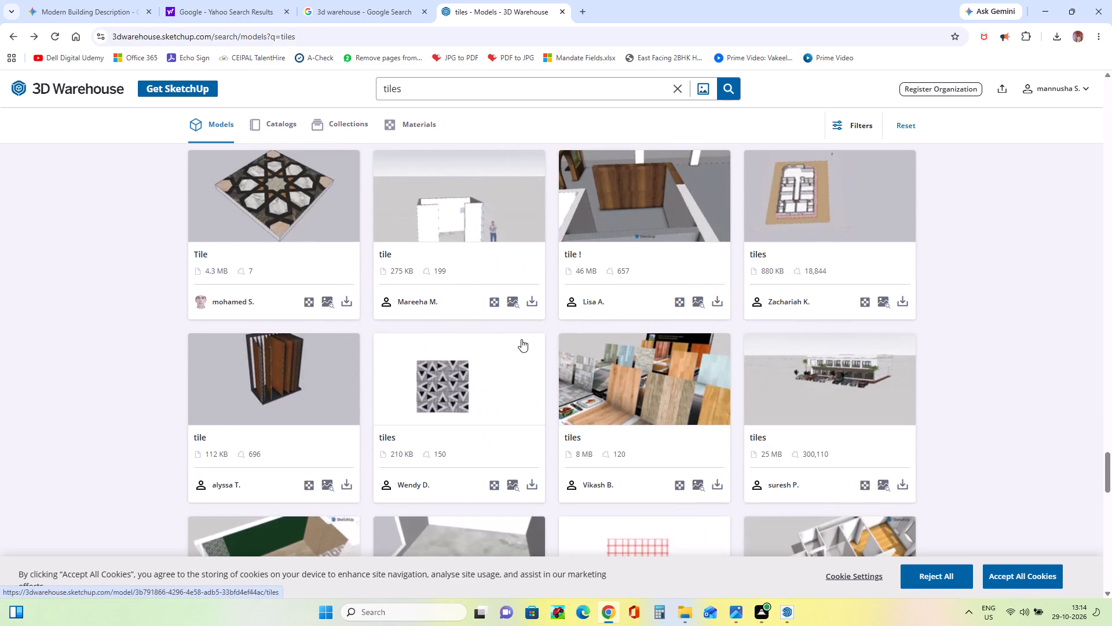
scroll(364, 235, "down", 2)
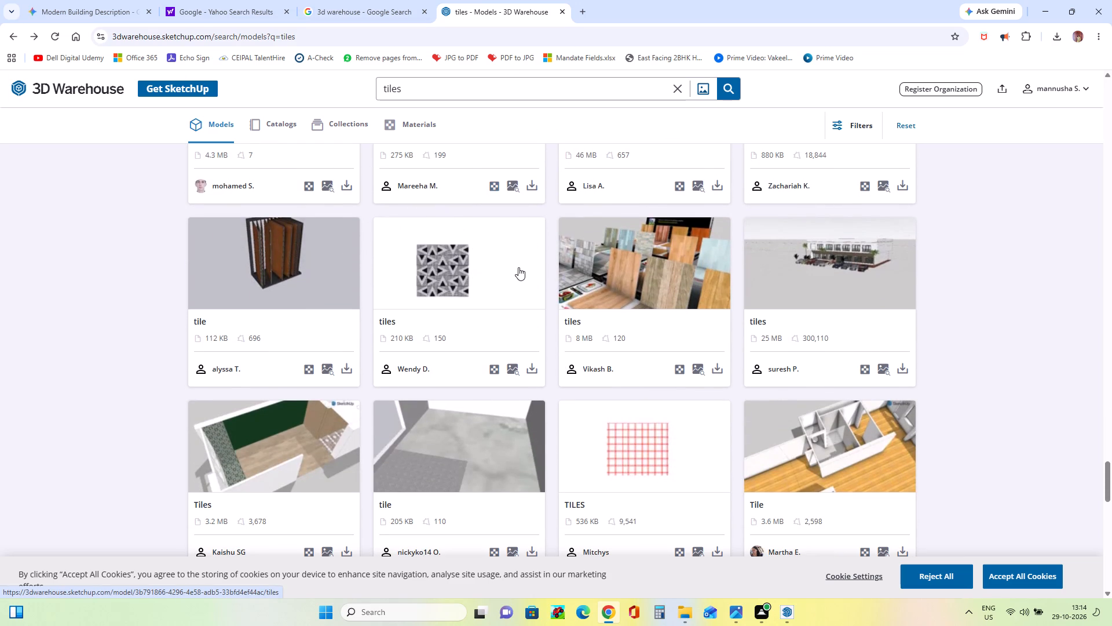
scroll(518, 267, "down", 6)
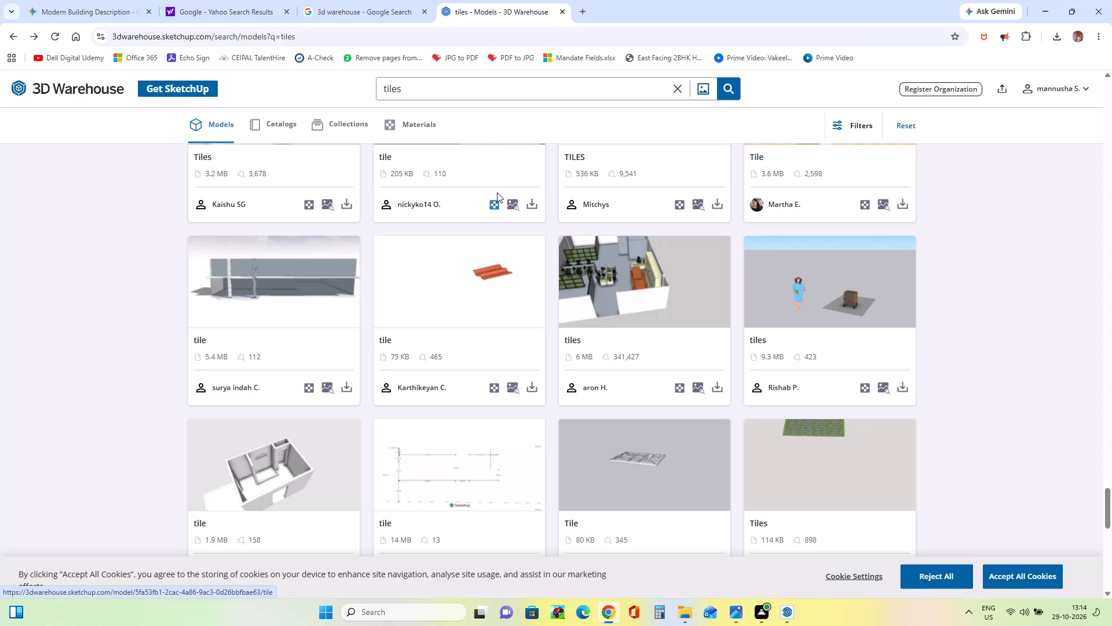
scroll(513, 325, "down", 6)
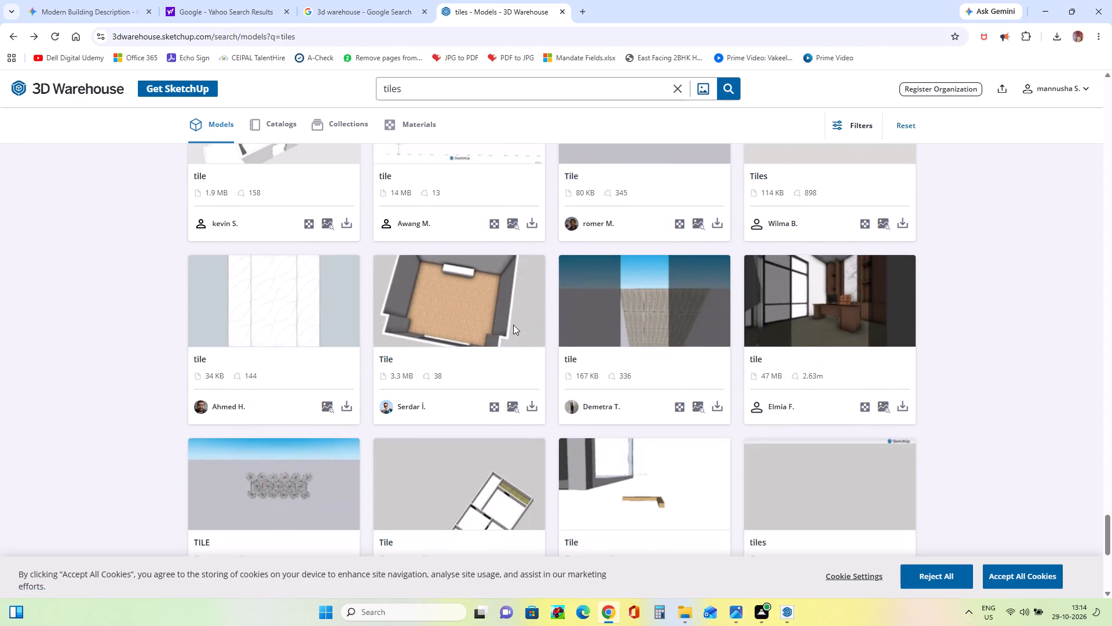
scroll(513, 325, "down", 3)
Load more tile models and examine them for a pattern matching the reference image's roof ceiling.
left_click(559, 477)
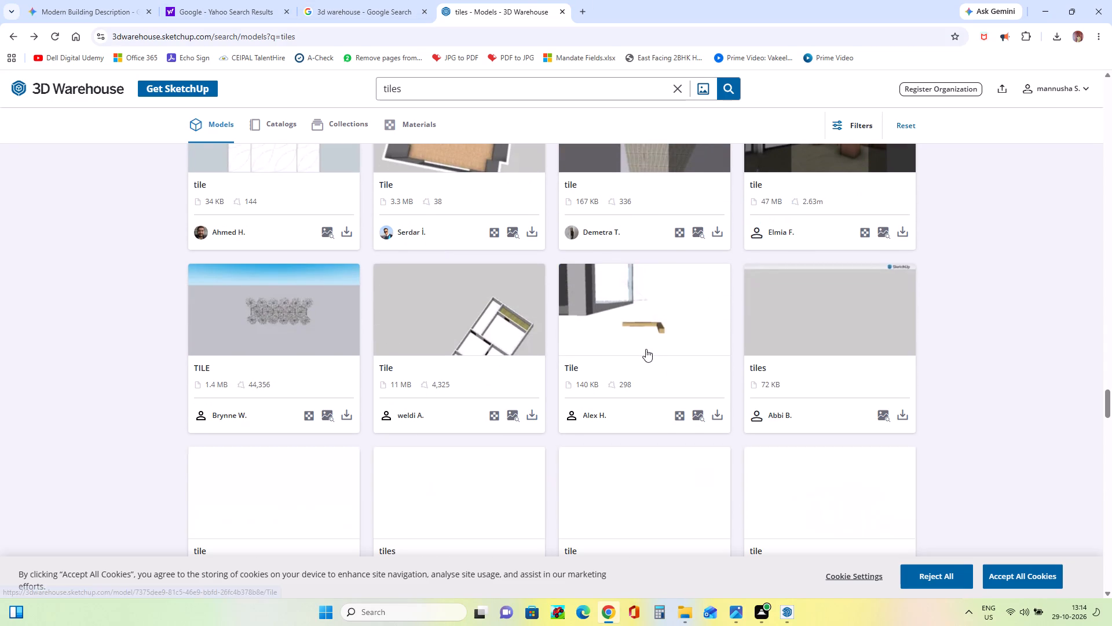
scroll(645, 412, "down", 4)
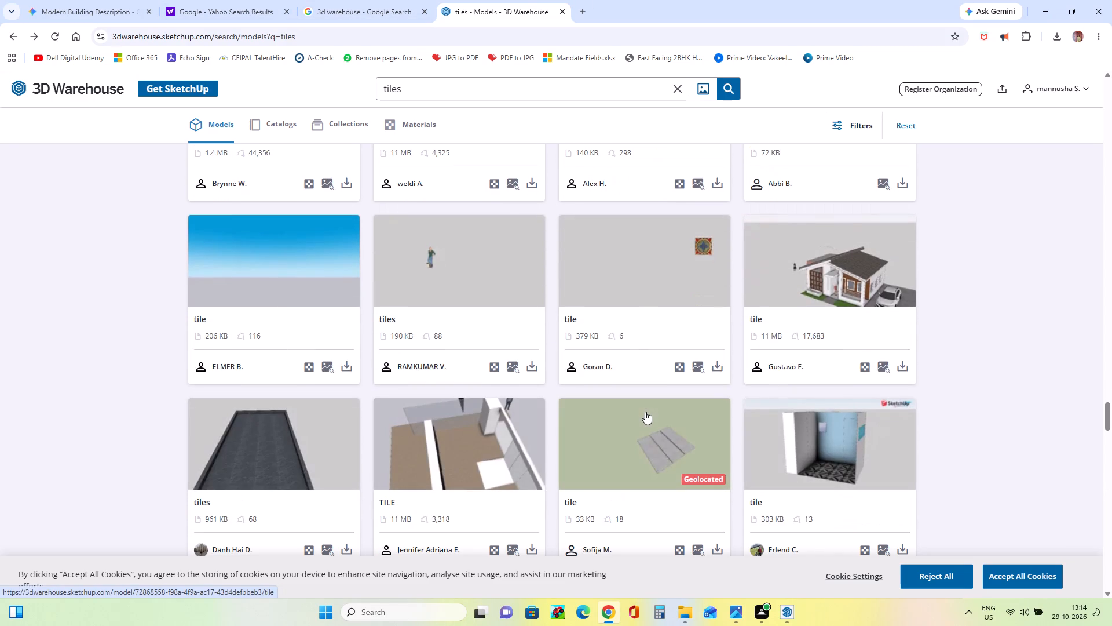
scroll(607, 397, "down", 4)
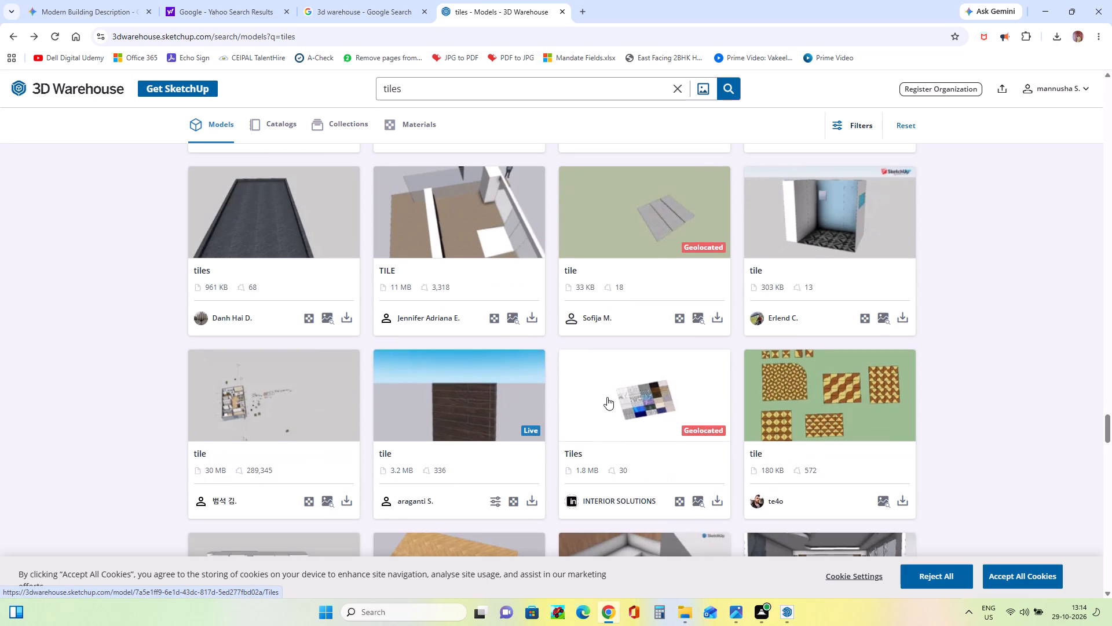
scroll(641, 402, "down", 3)
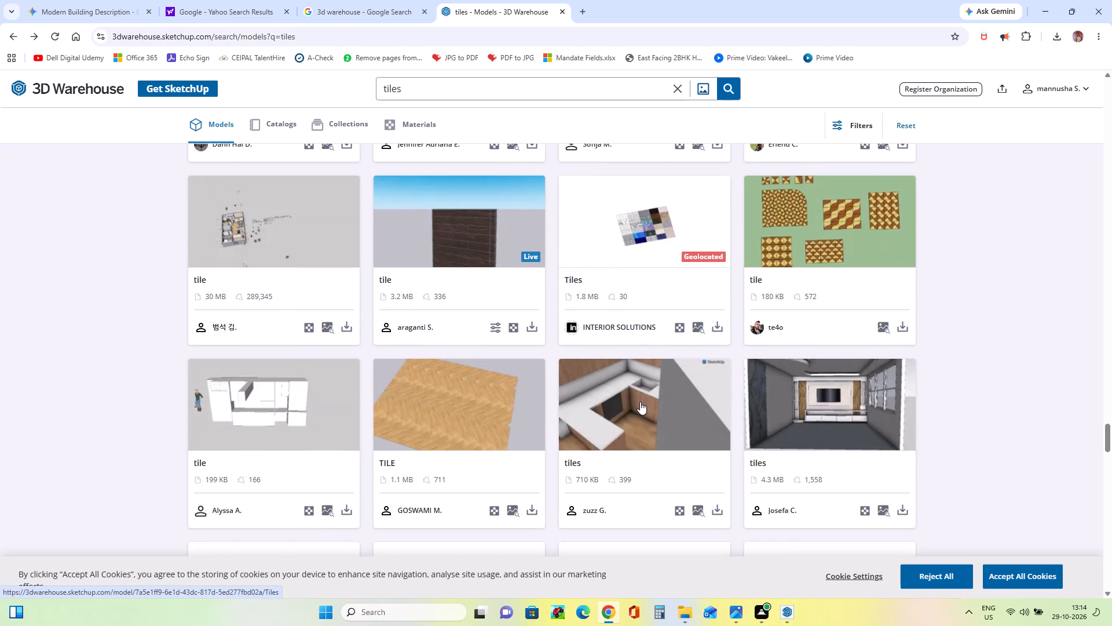
scroll(709, 417, "down", 5)
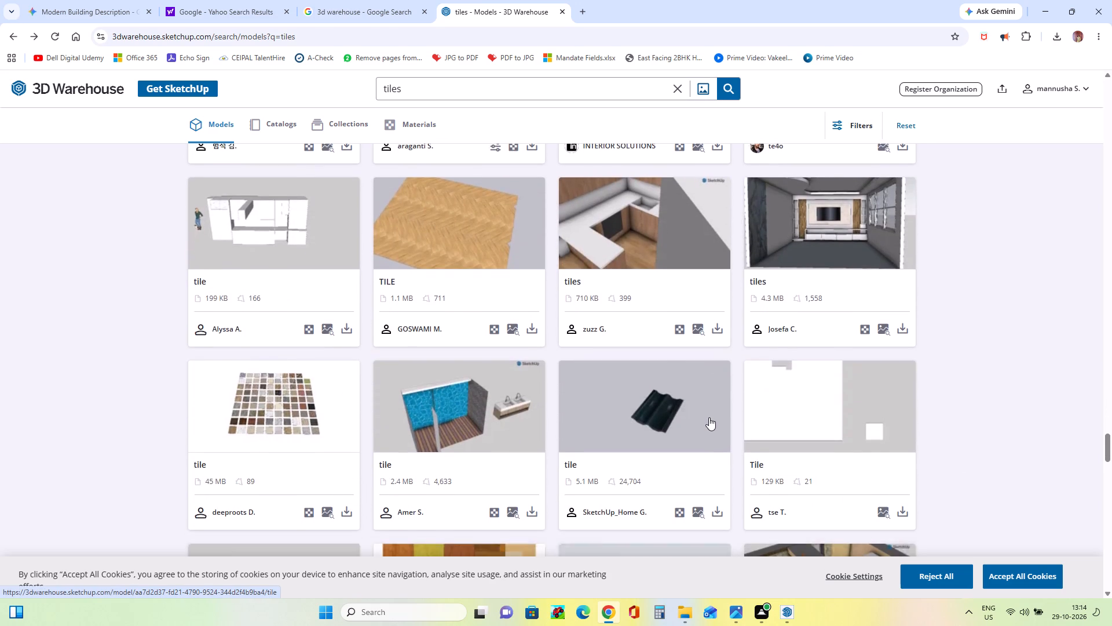
scroll(709, 417, "down", 9)
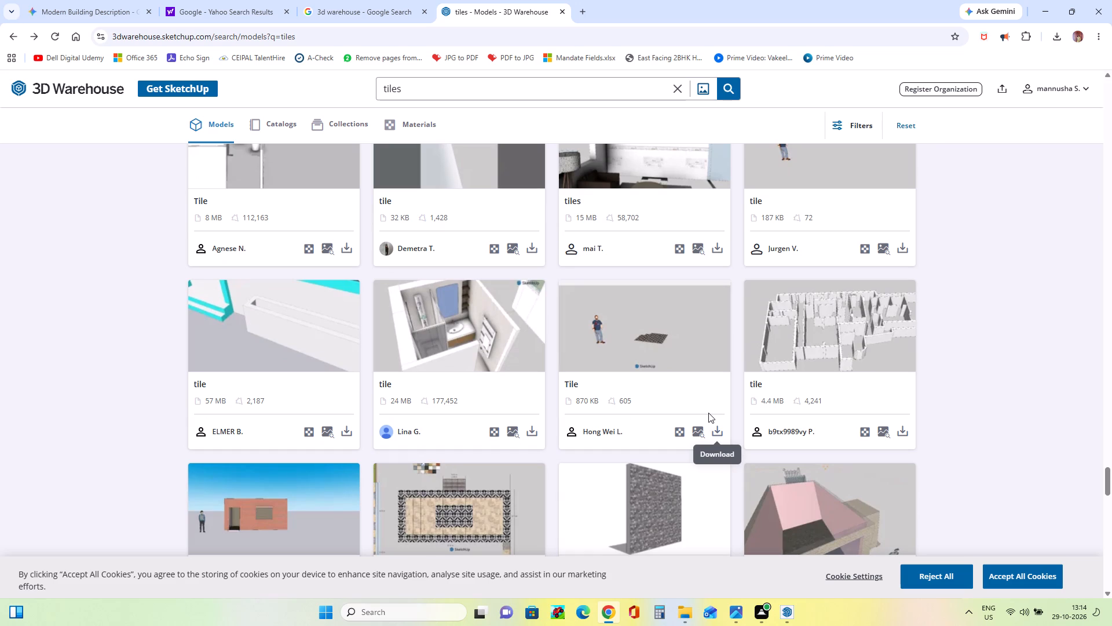
scroll(695, 384, "down", 5)
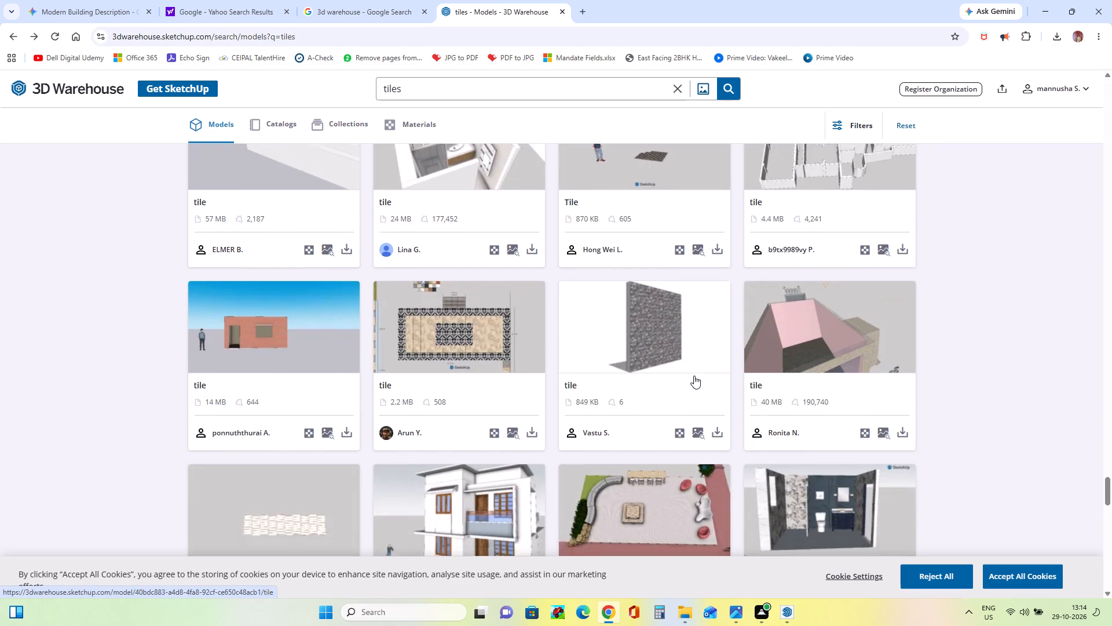
scroll(694, 376, "down", 6)
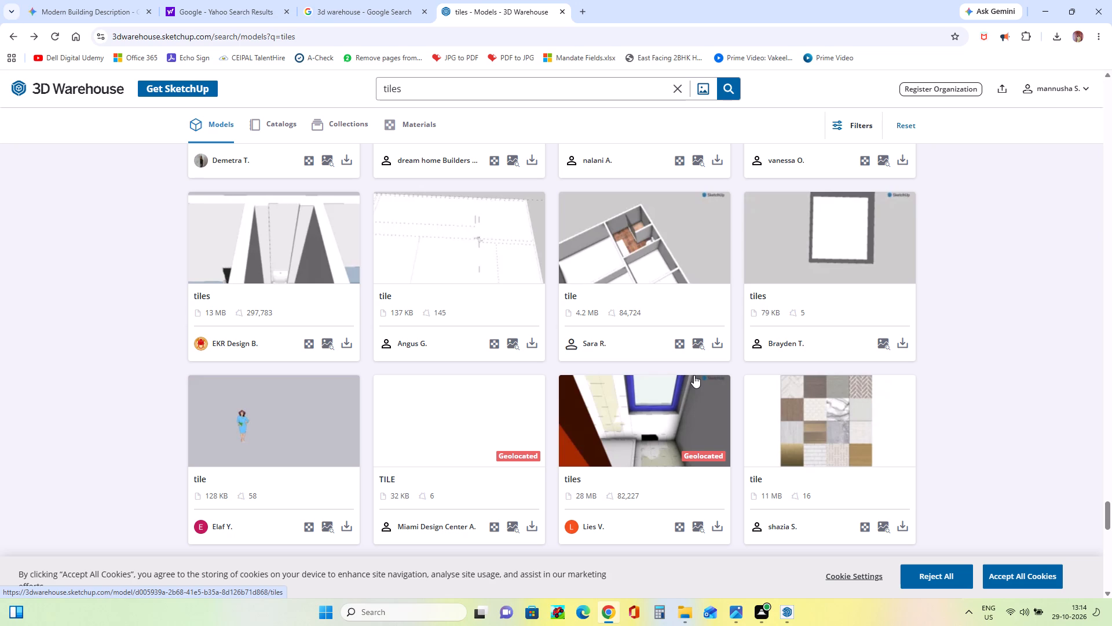
scroll(696, 377, "down", 3)
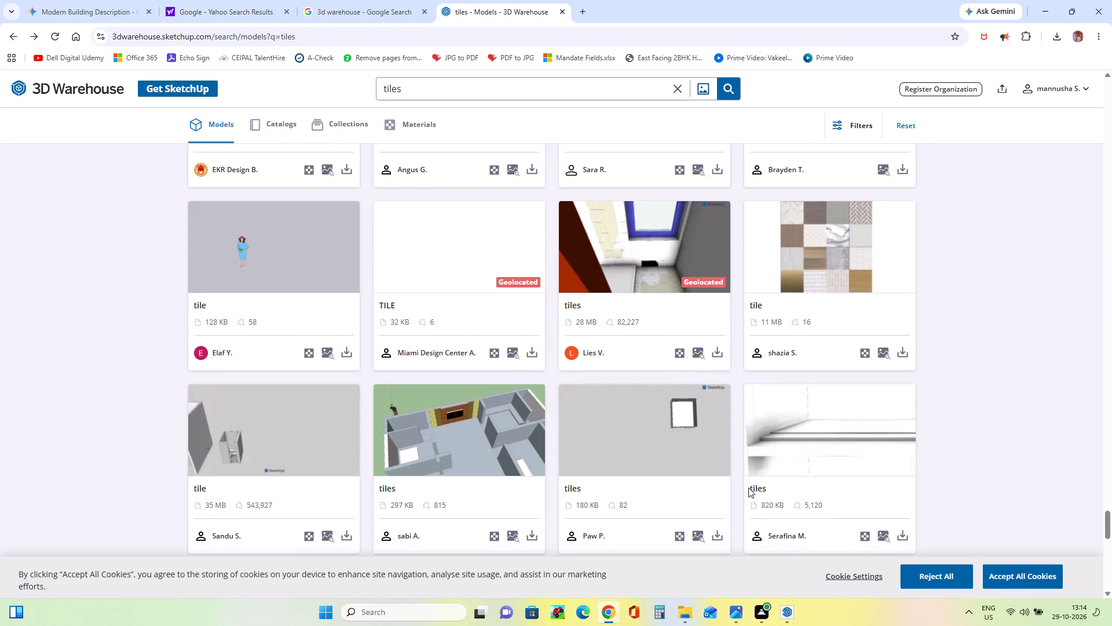
scroll(804, 481, "down", 2)
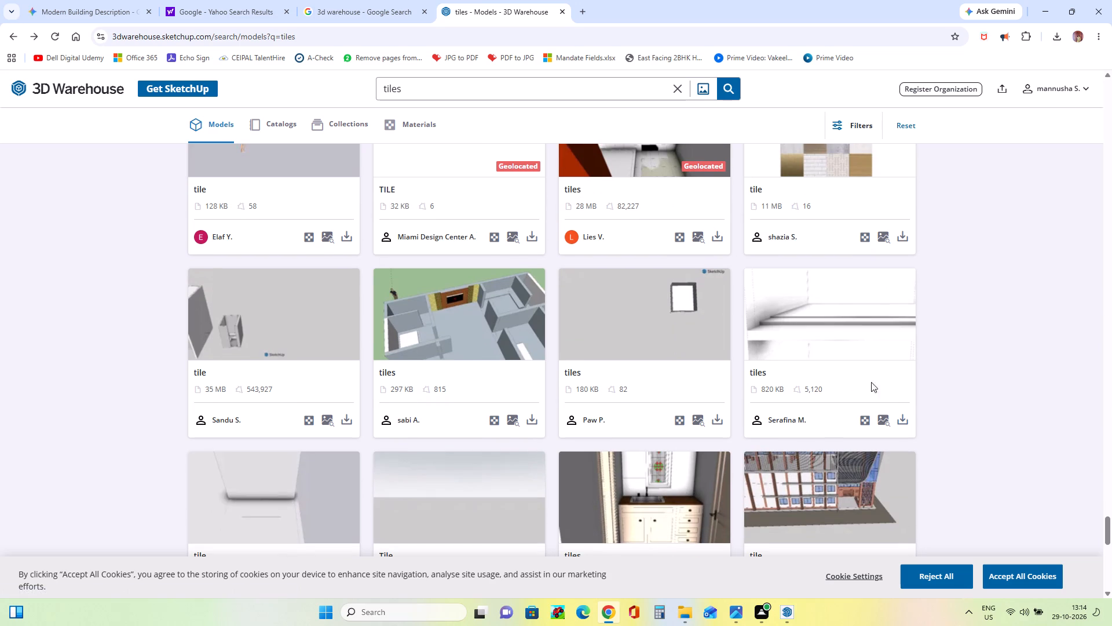
scroll(643, 396, "down", 6)
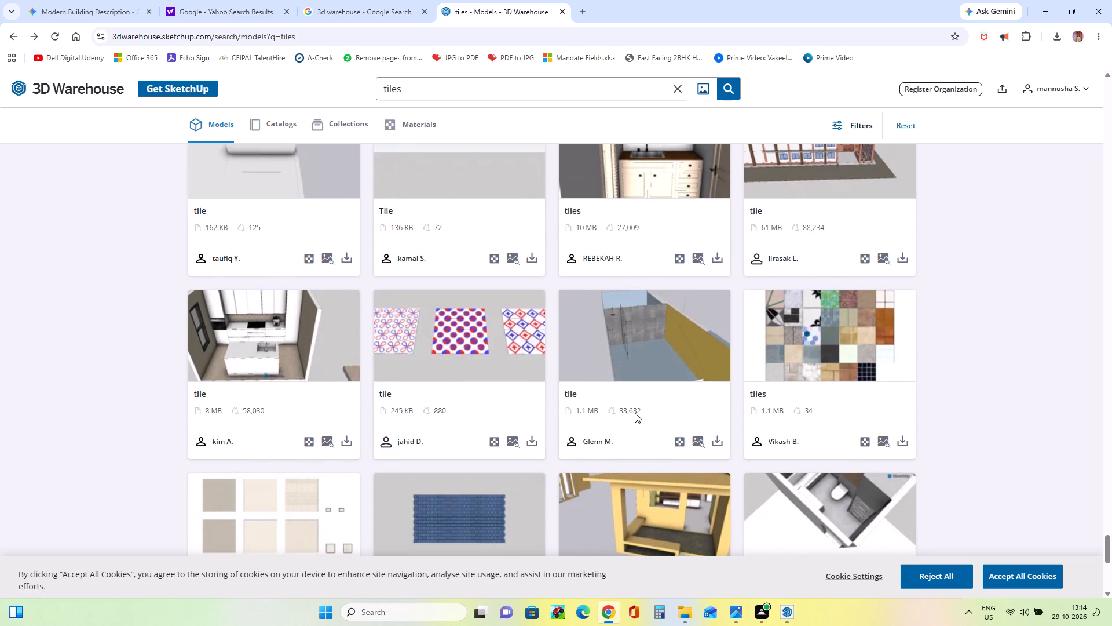
scroll(354, 347, "down", 3)
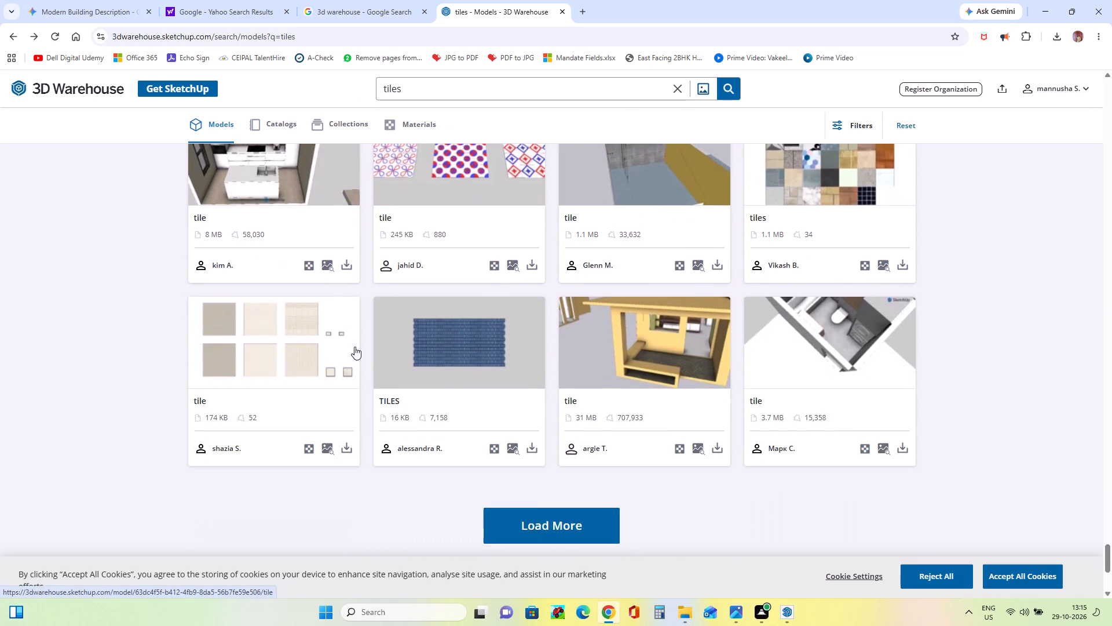
scroll(354, 347, "down", 4)
Load another batch of tile models and look through it to the end for a suitable ceiling pattern.
left_click(550, 281)
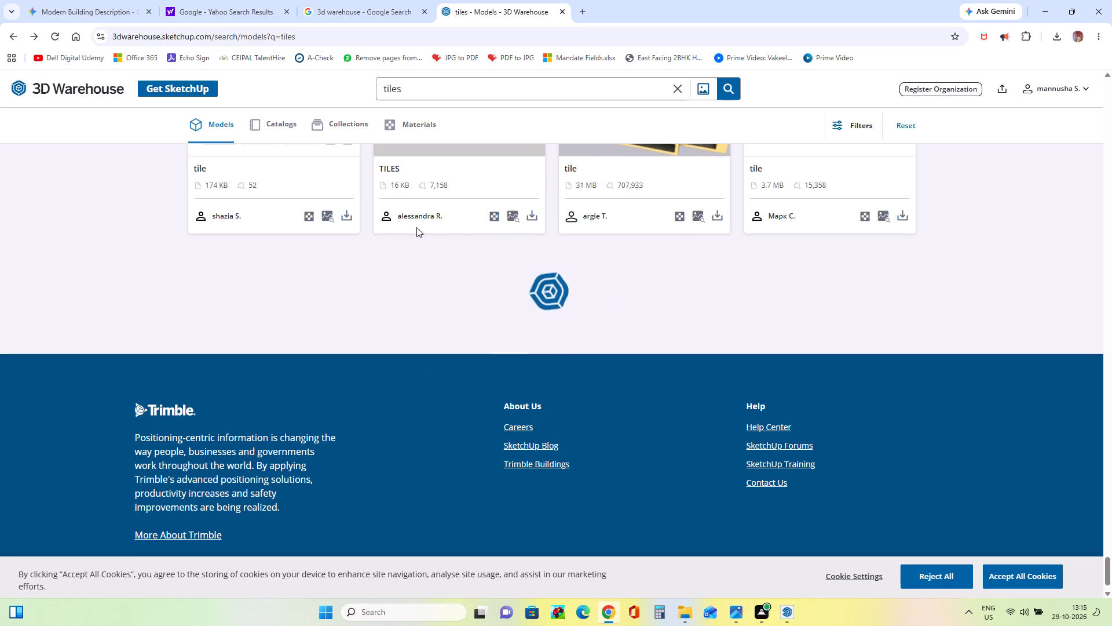
scroll(469, 311, "down", 6)
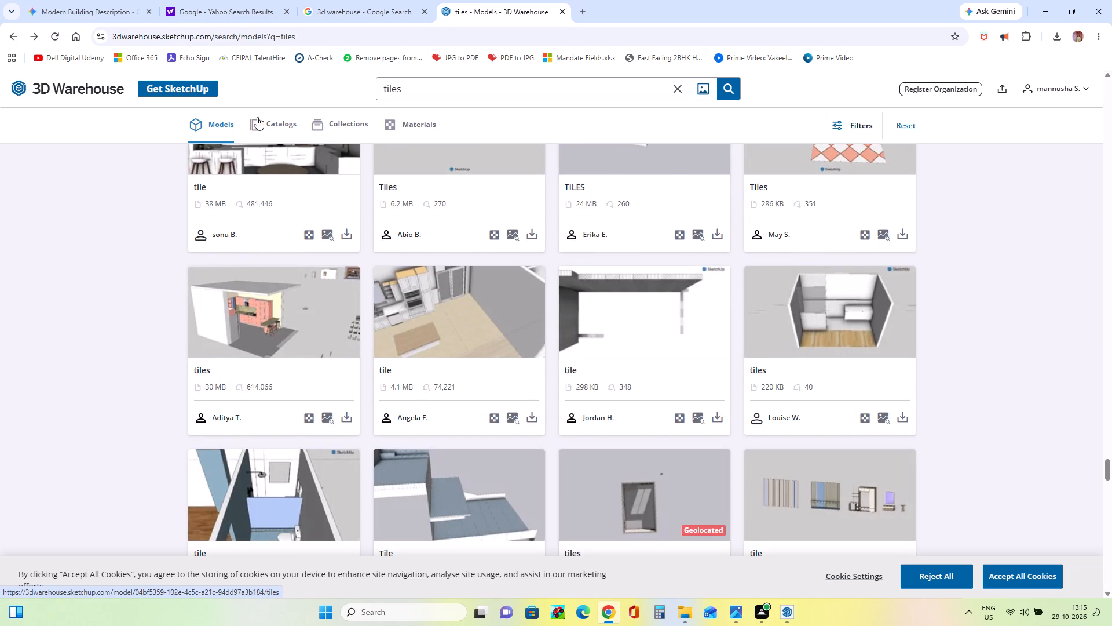
scroll(441, 307, "down", 14)
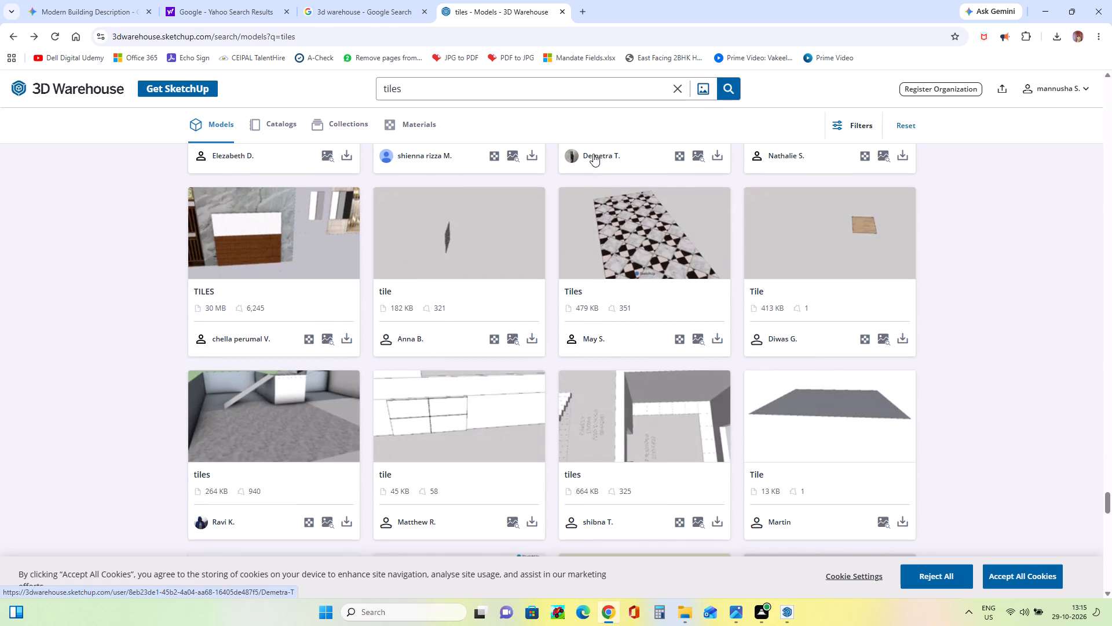
scroll(475, 325, "down", 9)
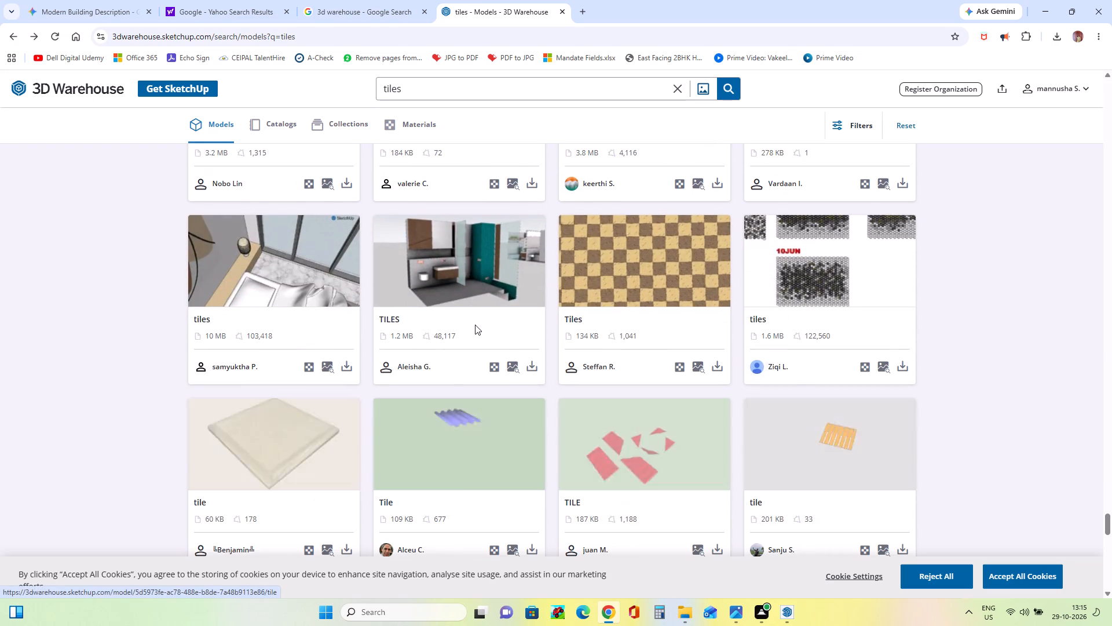
scroll(475, 325, "down", 10)
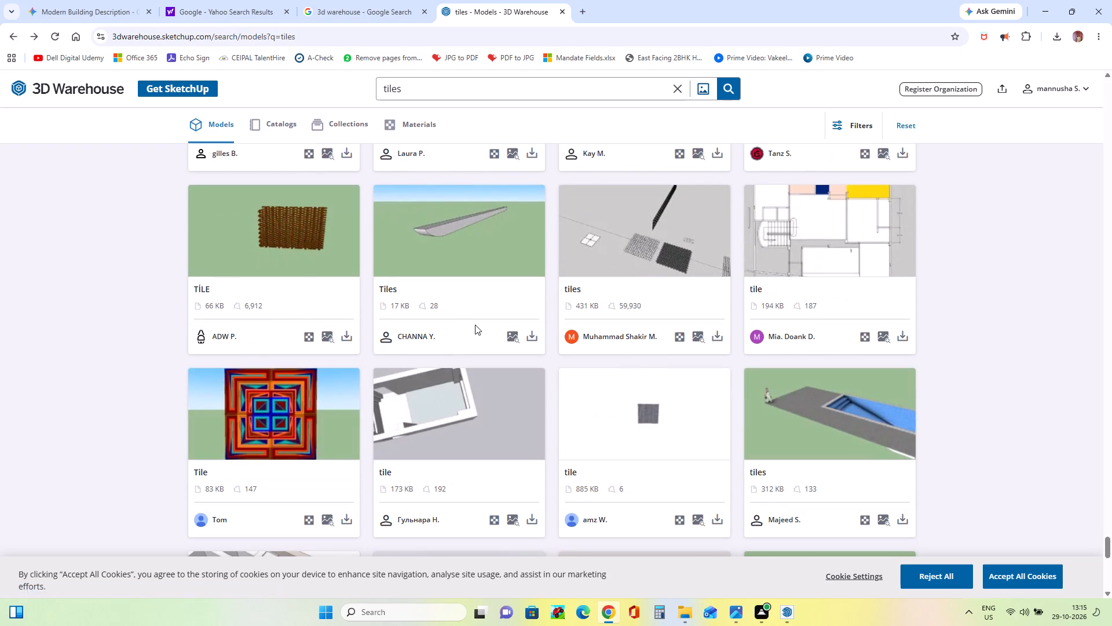
scroll(539, 394, "down", 4)
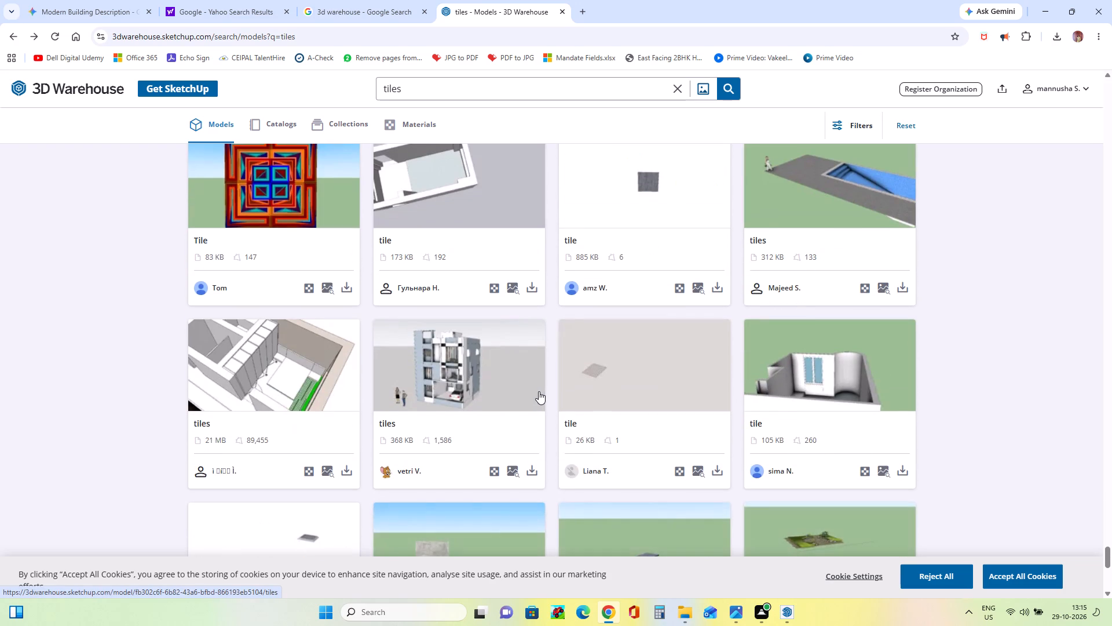
scroll(535, 385, "down", 4)
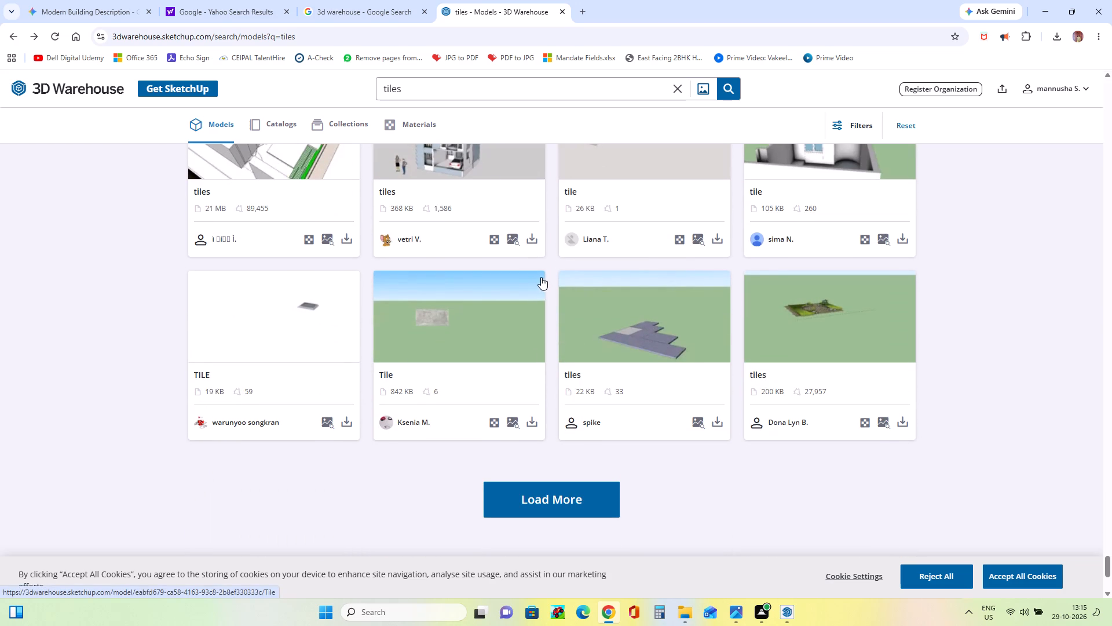
scroll(533, 332, "down", 4)
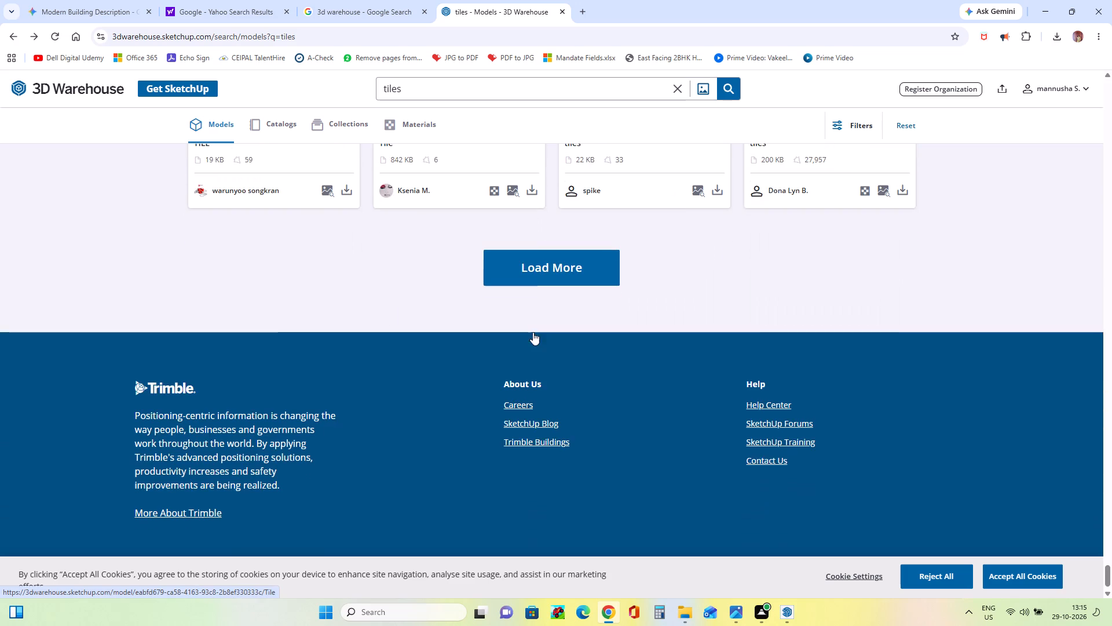
Go back through the loaded tile models, view the page of the beige and grey tile samples model, and return to the results.
scroll(551, 350, "up", 15)
scroll(597, 441, "up", 5)
scroll(628, 410, "down", 1)
scroll(682, 366, "up", 2)
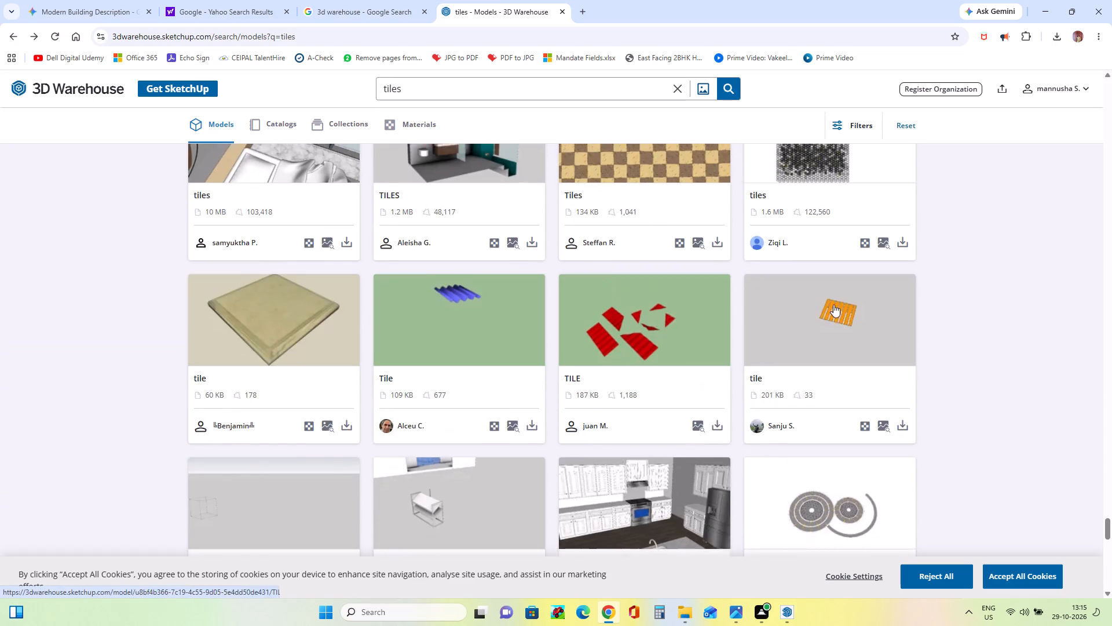
scroll(833, 304, "up", 9)
scroll(870, 299, "down", 1)
scroll(870, 299, "up", 20)
scroll(870, 299, "up", 1)
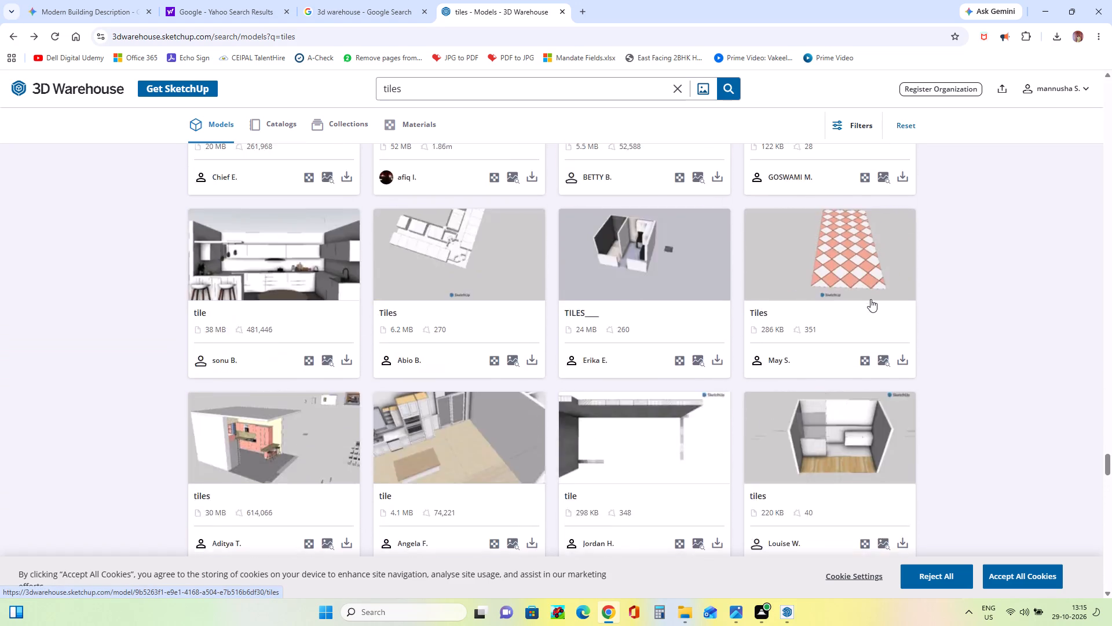
scroll(870, 299, "up", 11)
scroll(870, 299, "down", 3)
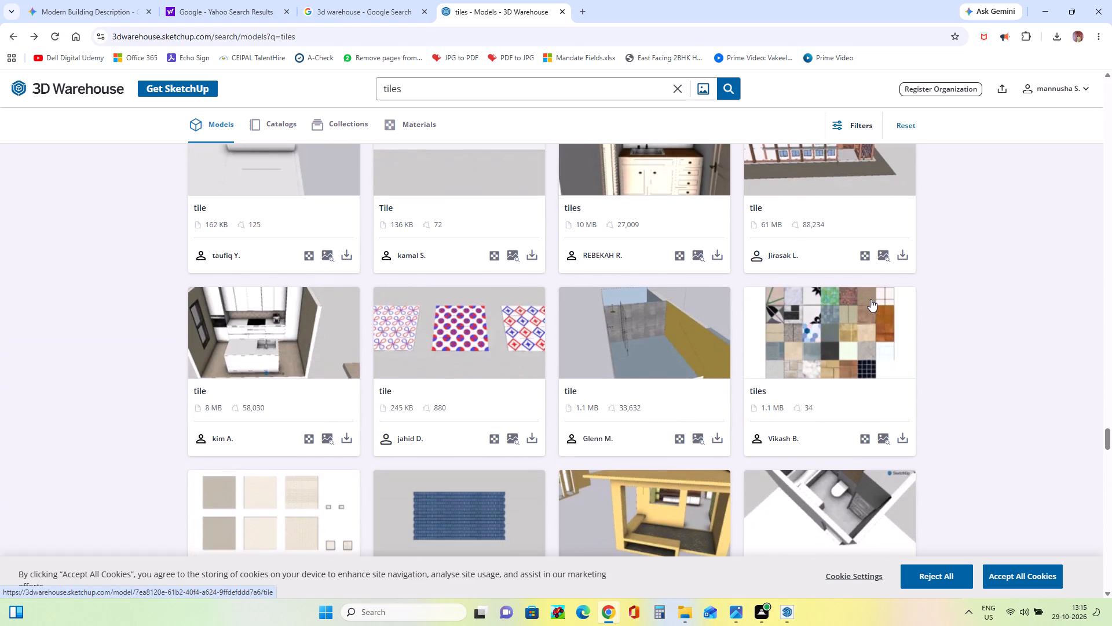
scroll(870, 299, "down", 4)
left_click(213, 295)
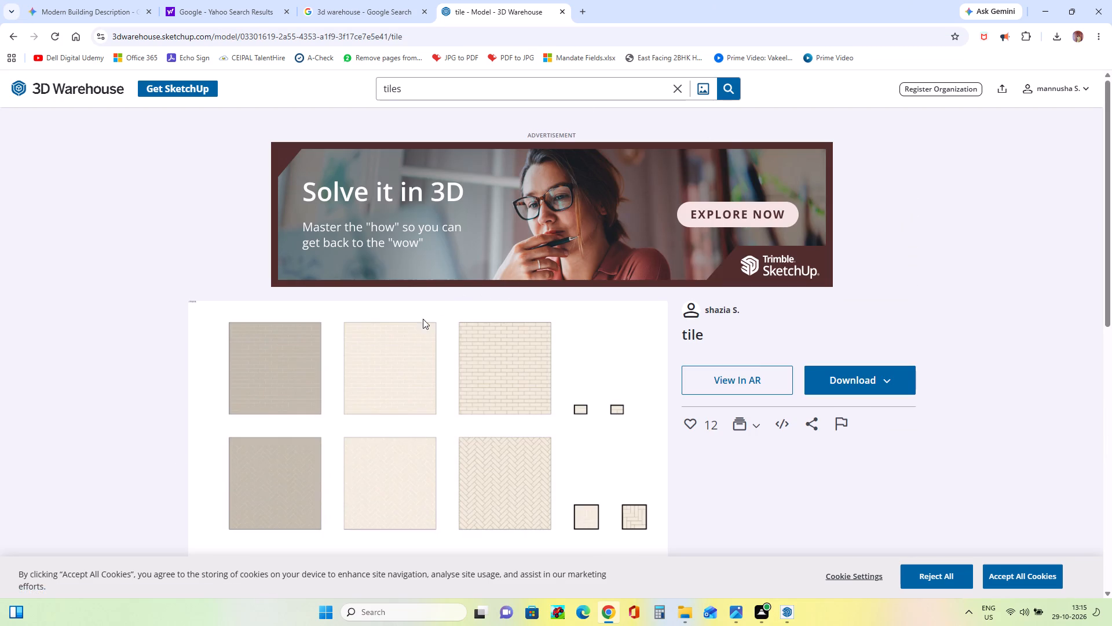
left_click(13, 37)
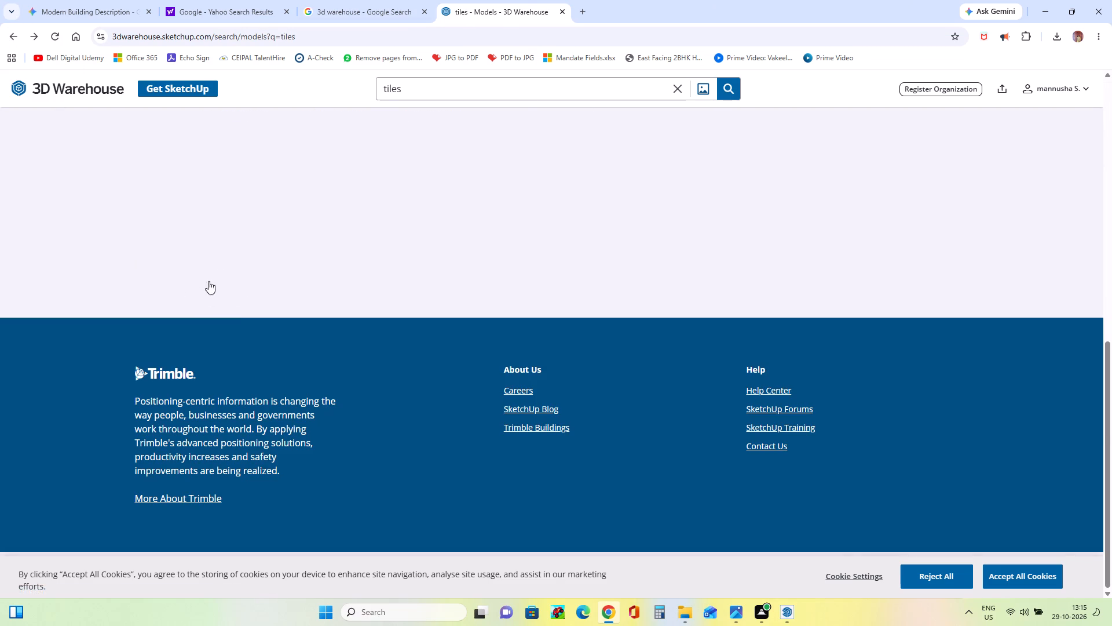
scroll(310, 274, "up", 1)
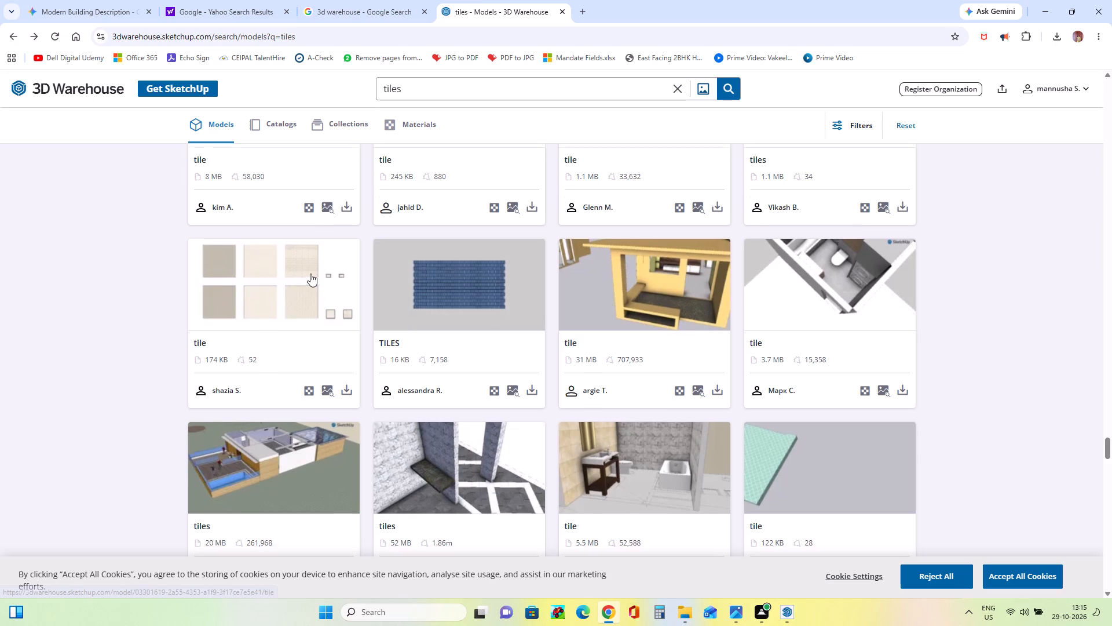
Go back up through the tile models, view the page of the sixteen-sample tile model, and return to the results.
scroll(310, 274, "up", 14)
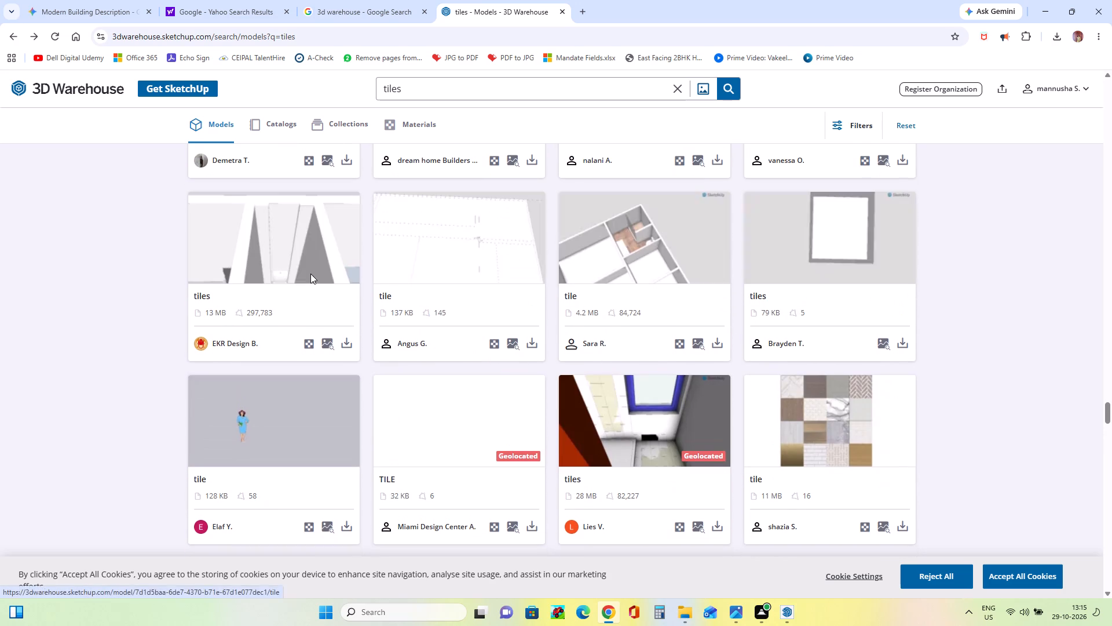
left_click(824, 412)
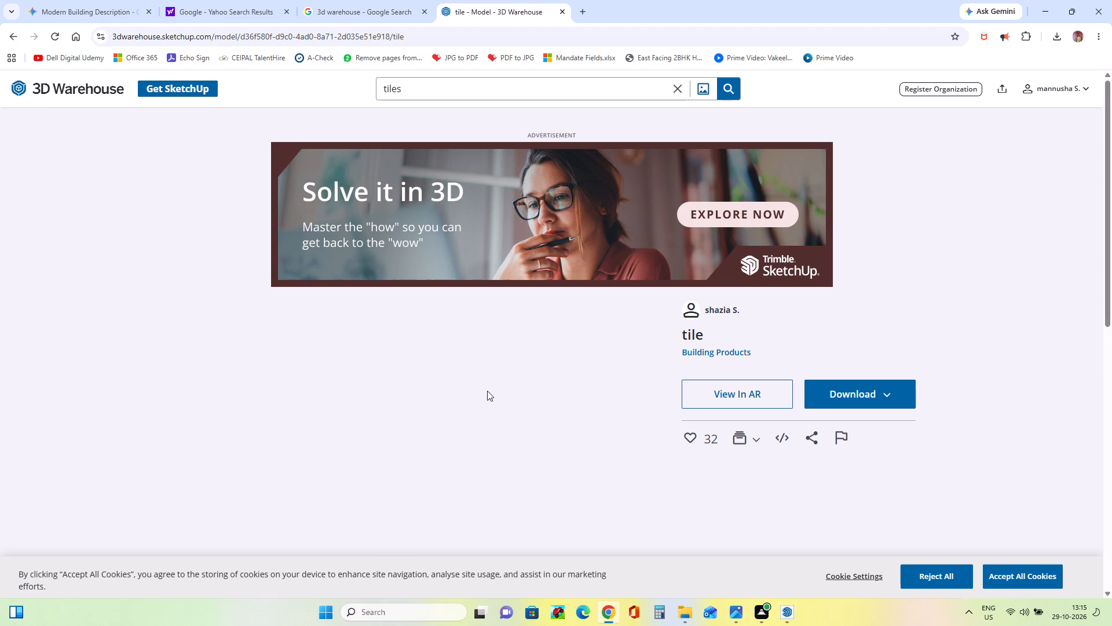
scroll(487, 391, "down", 2)
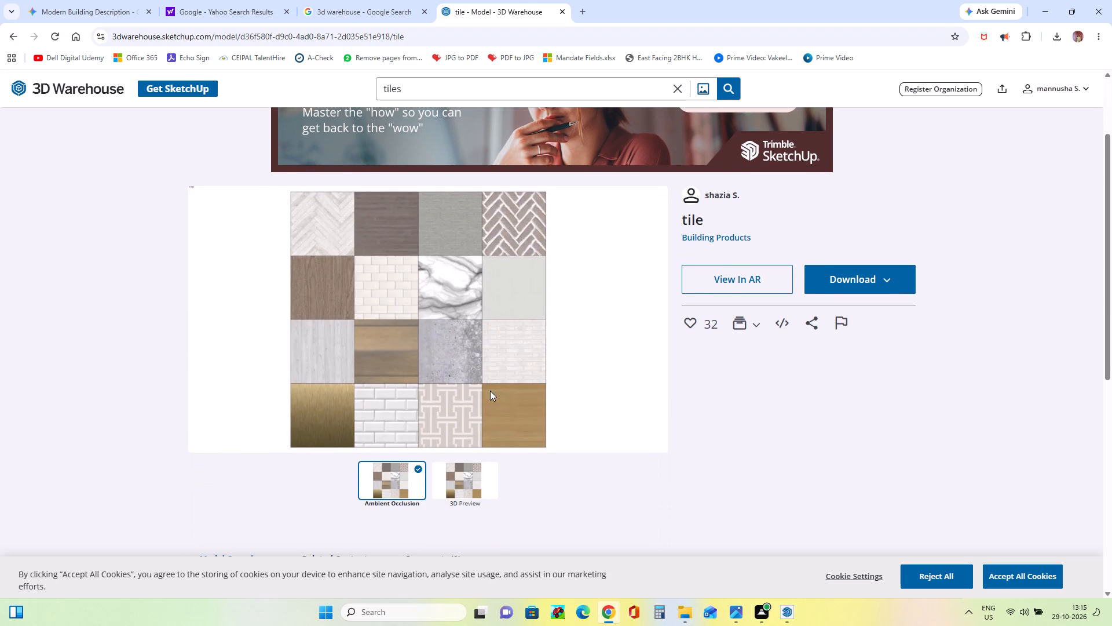
left_click(510, 358)
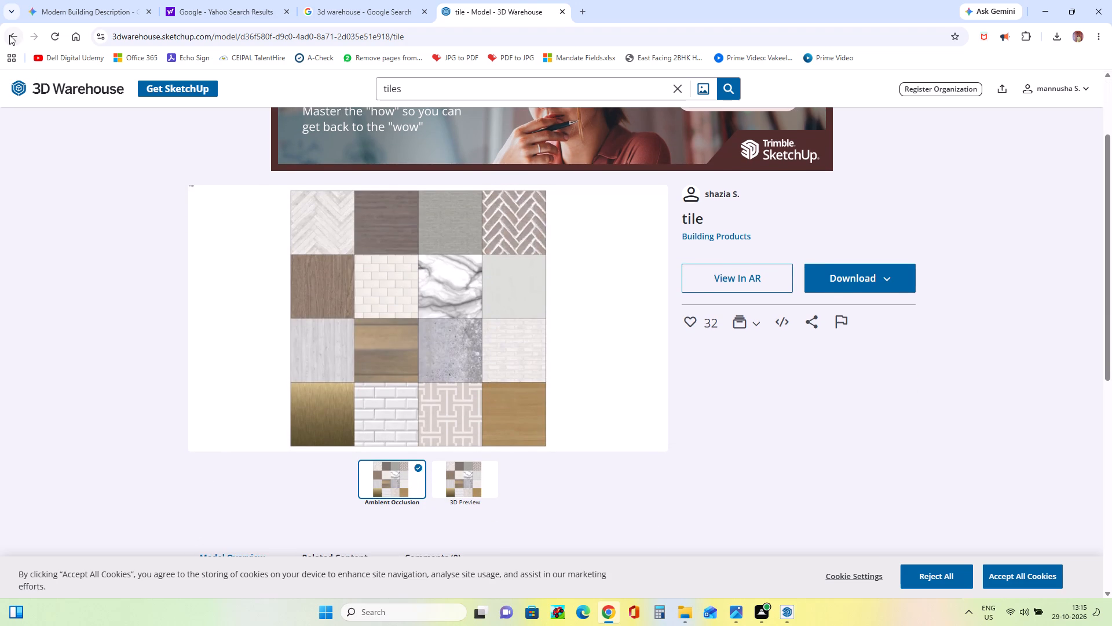
left_click(9, 34)
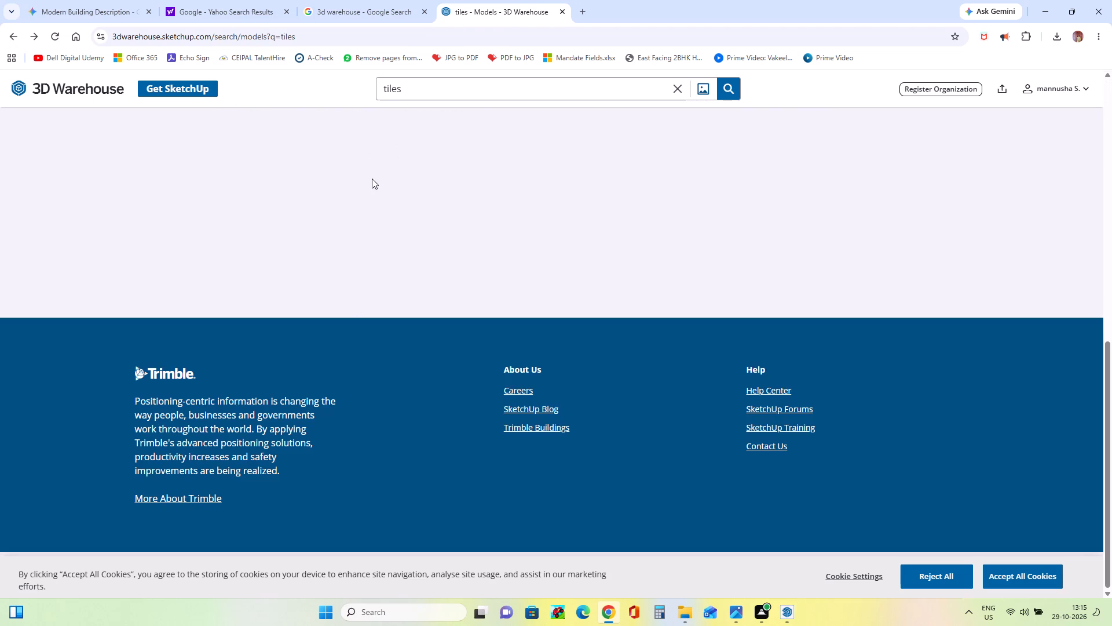
Look back through the earlier tile models for a pattern suitable for the roof ceiling.
scroll(410, 234, "up", 6)
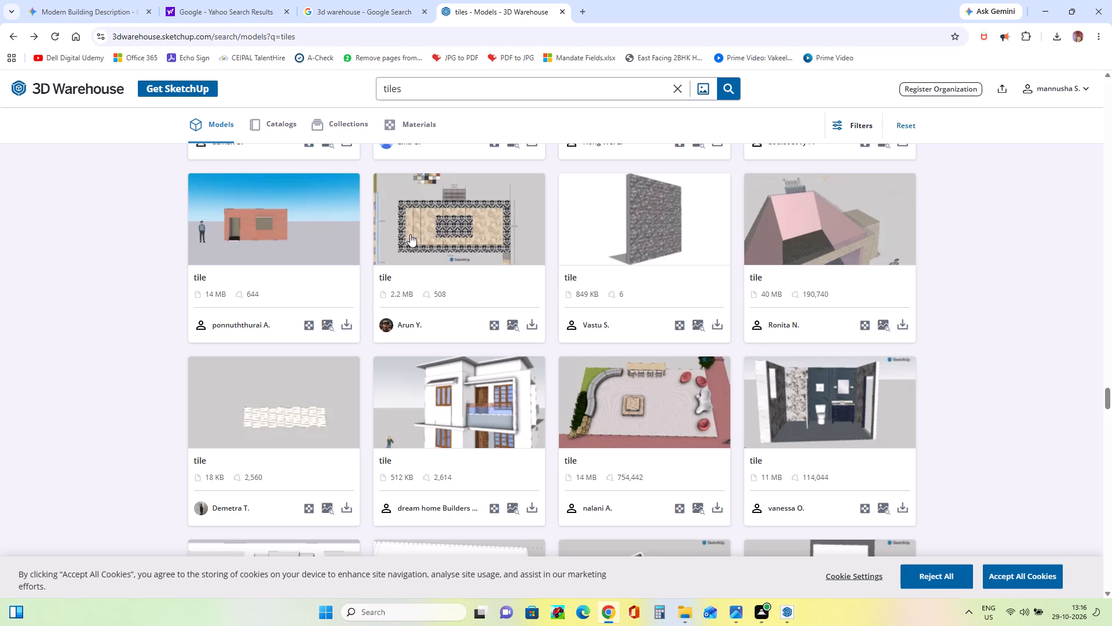
scroll(410, 234, "up", 13)
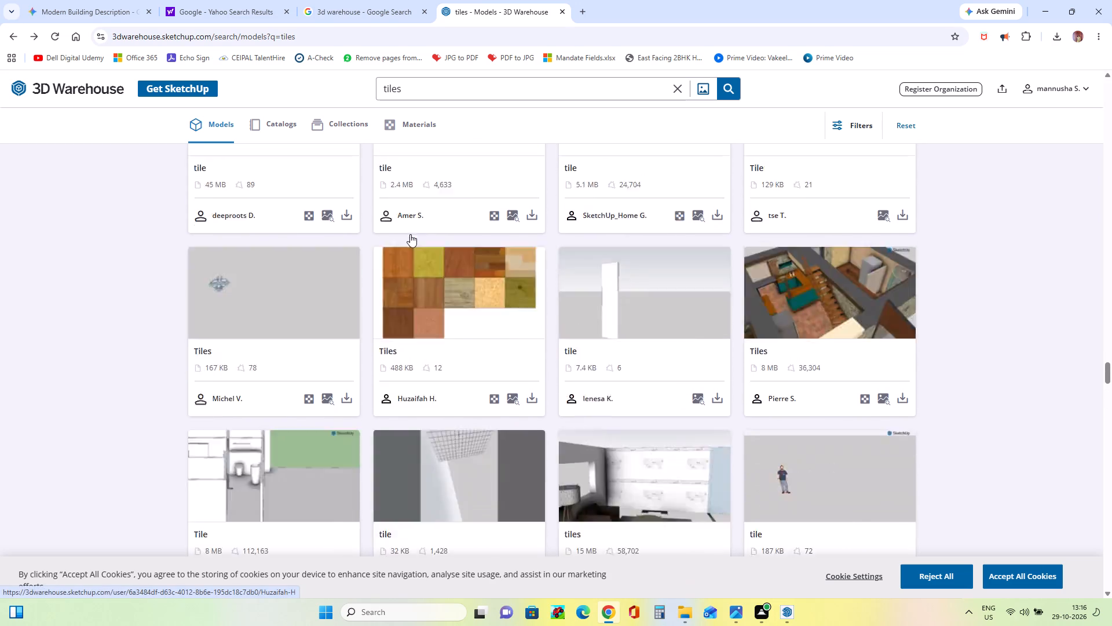
scroll(410, 234, "up", 6)
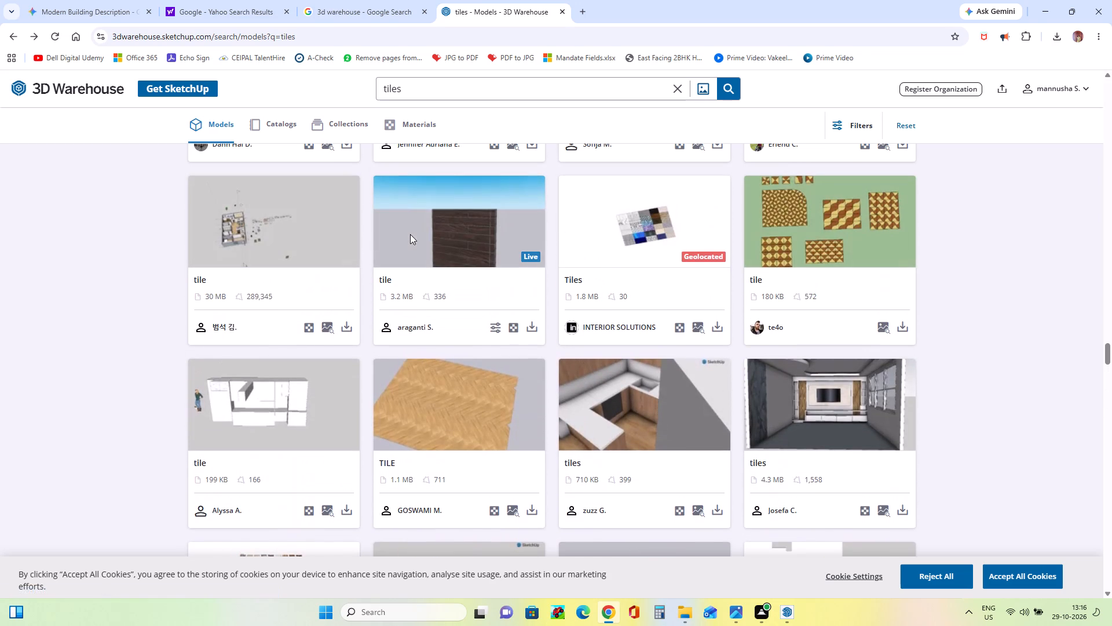
scroll(410, 234, "up", 15)
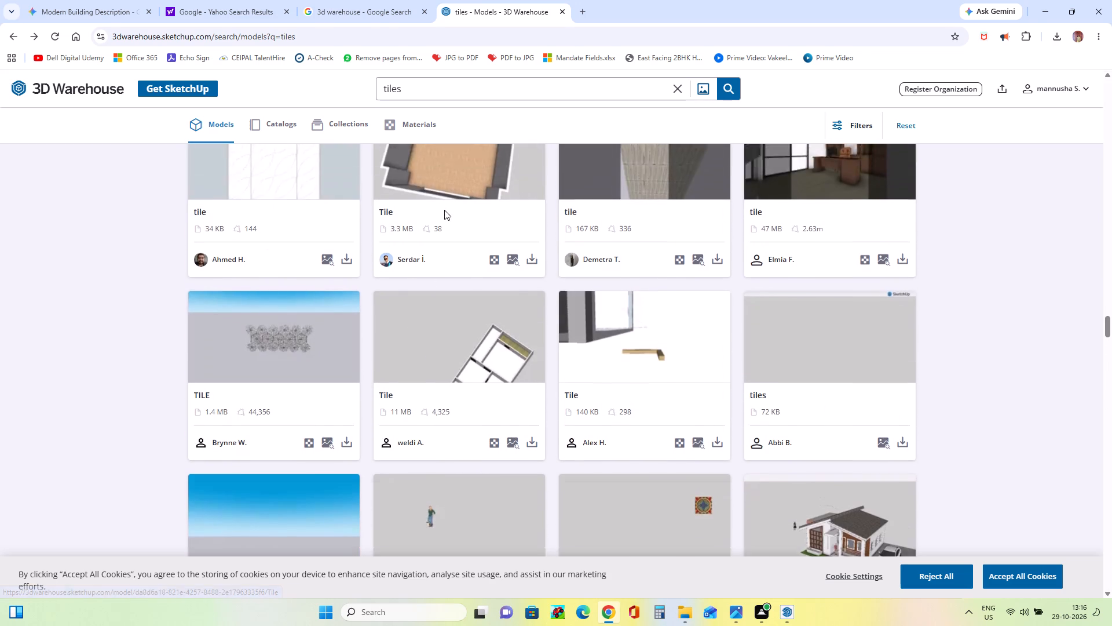
scroll(365, 310, "up", 8)
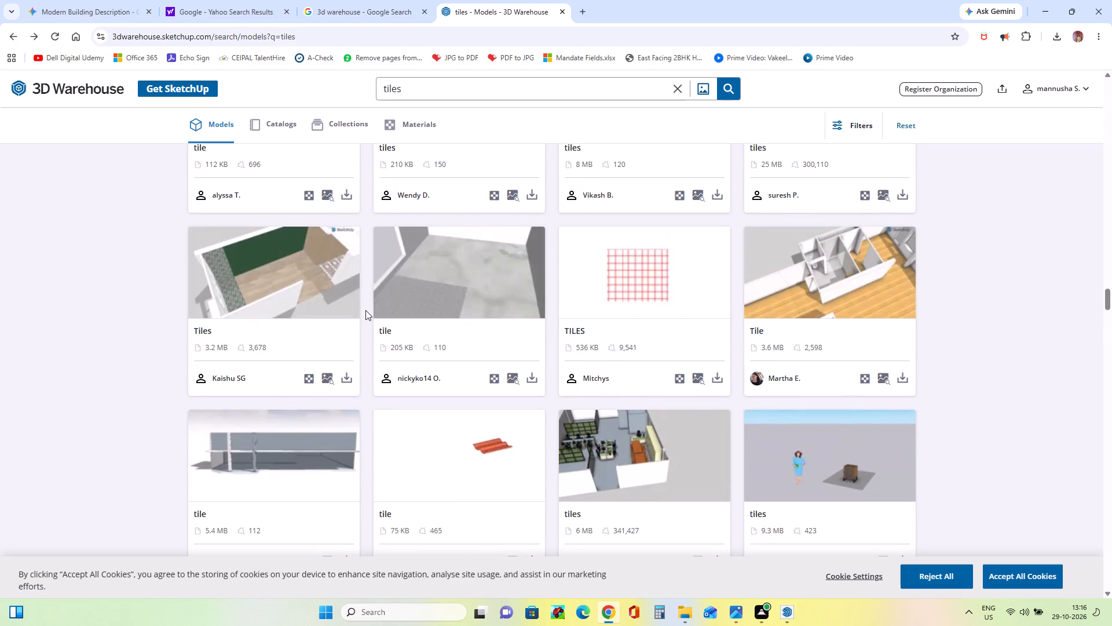
scroll(365, 310, "up", 1)
View the page of the red grid TILES model, examine its preview, and return to the search results.
left_click(637, 341)
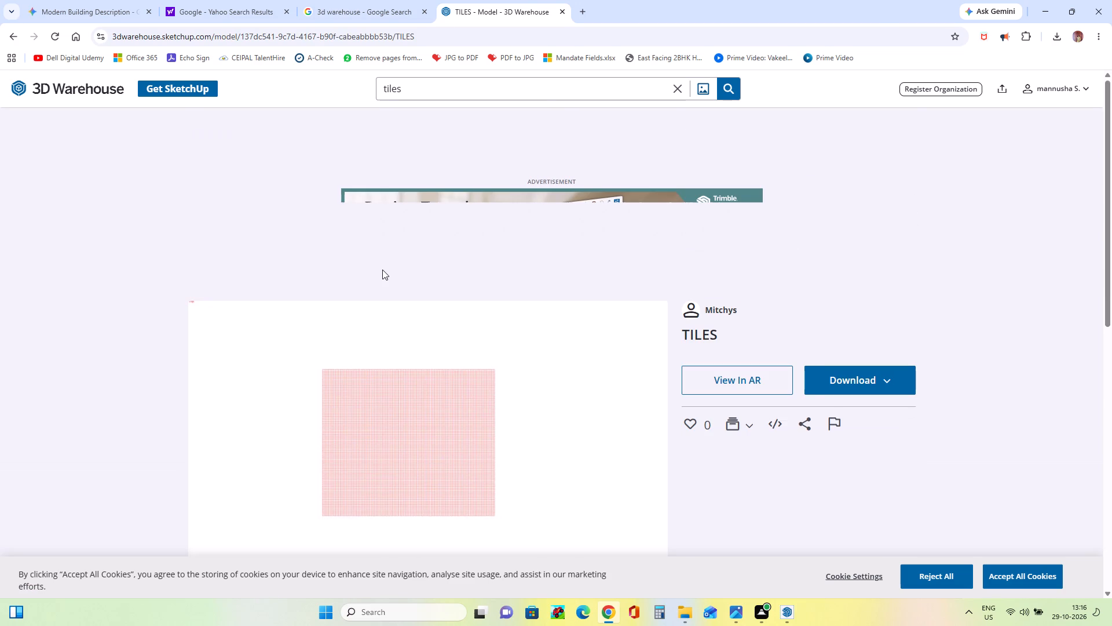
scroll(429, 407, "down", 4)
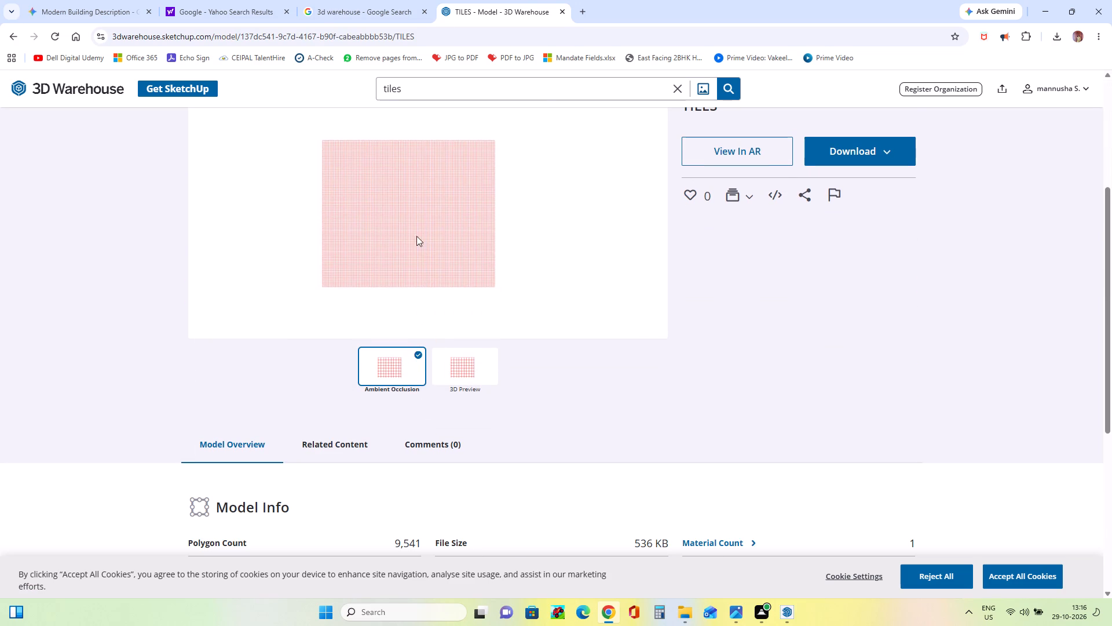
left_click(398, 196)
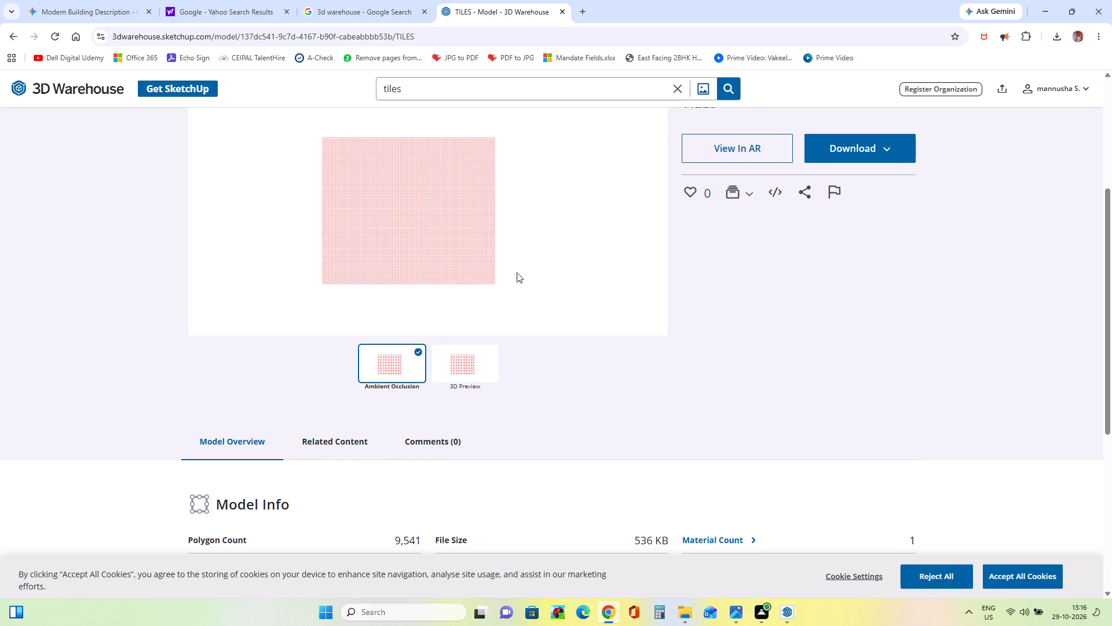
scroll(481, 337, "up", 10)
scroll(486, 340, "down", 1)
scroll(486, 340, "up", 2)
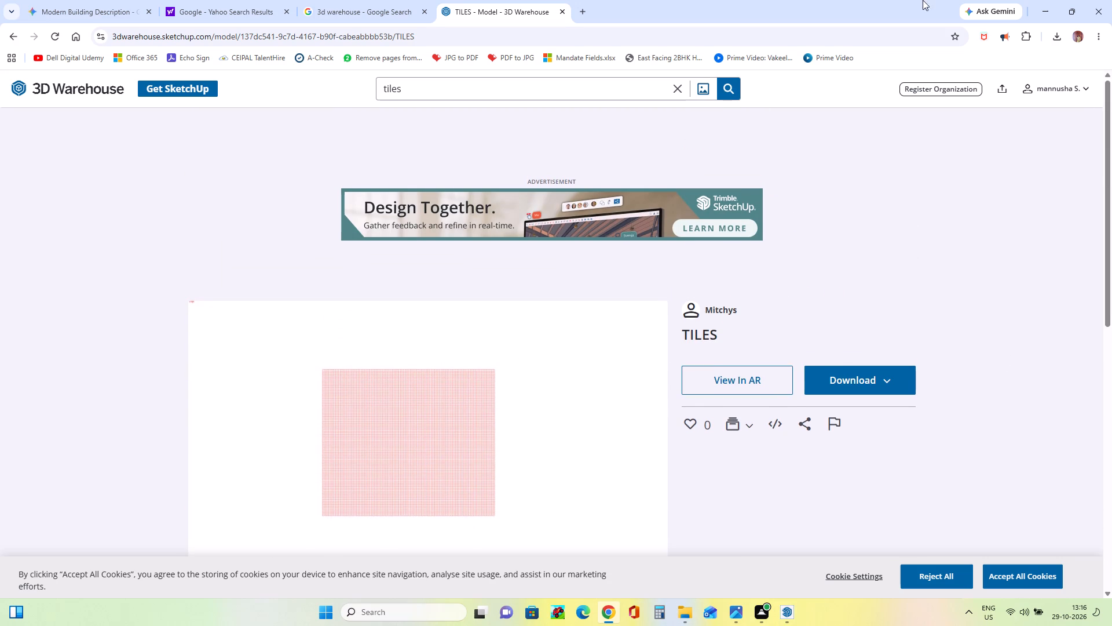
left_click(8, 40)
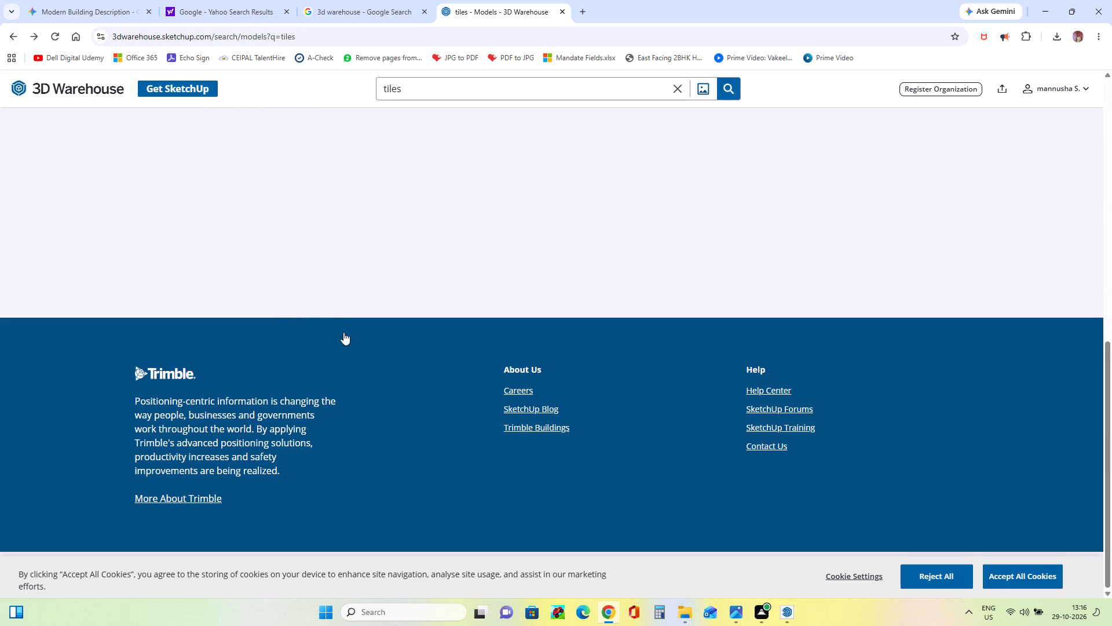
Examine the remaining tile models back towards the start of the results for a suitable roof ceiling pattern.
scroll(393, 359, "up", 2)
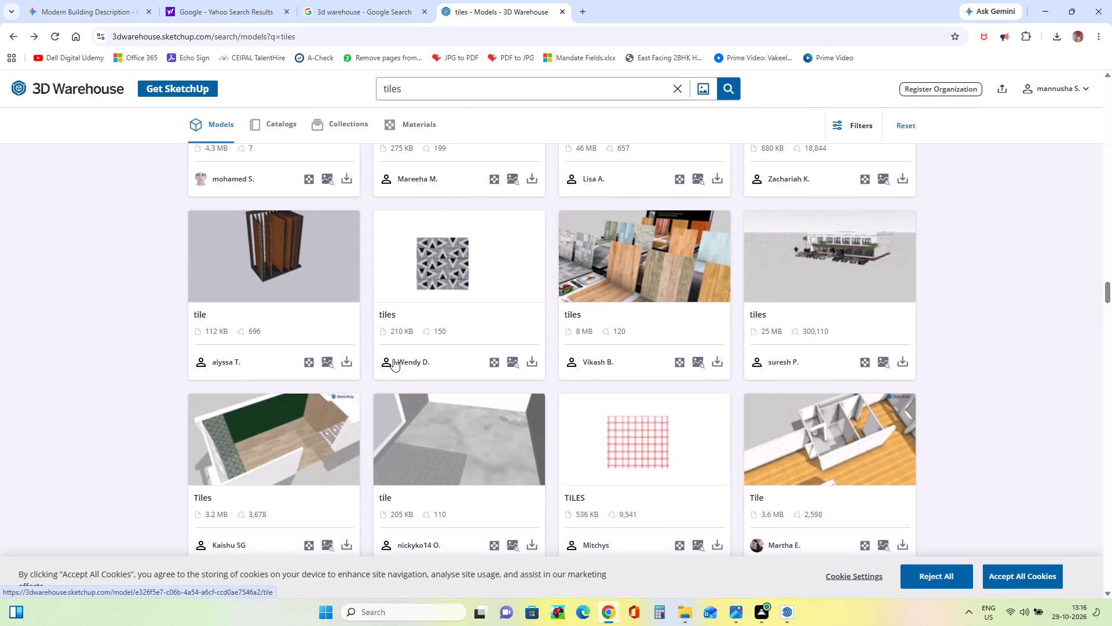
scroll(393, 359, "up", 5)
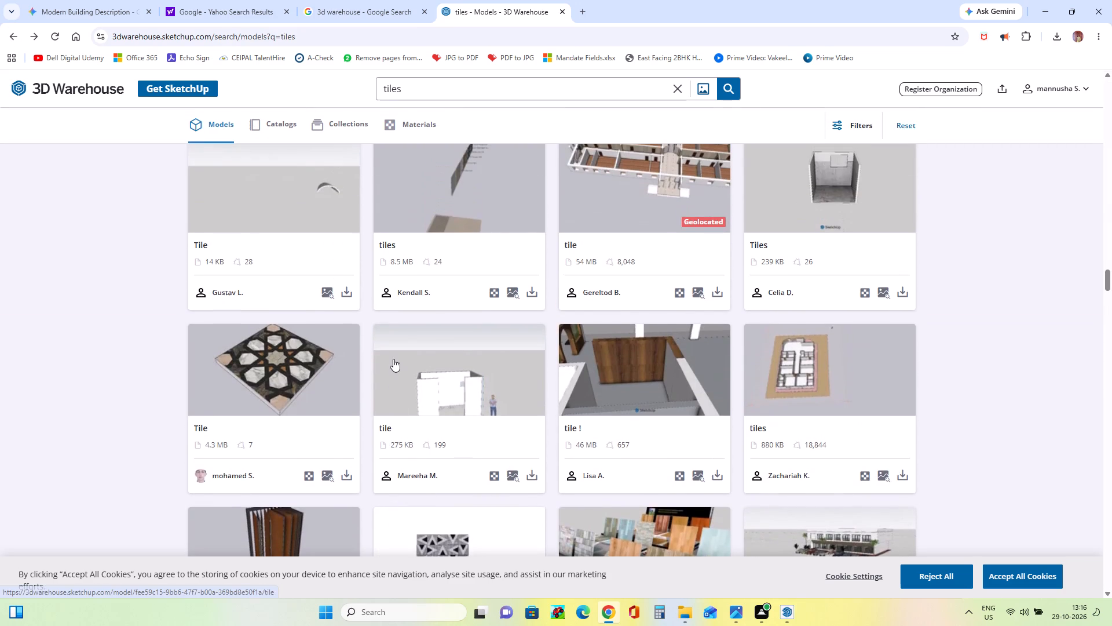
scroll(393, 359, "up", 9)
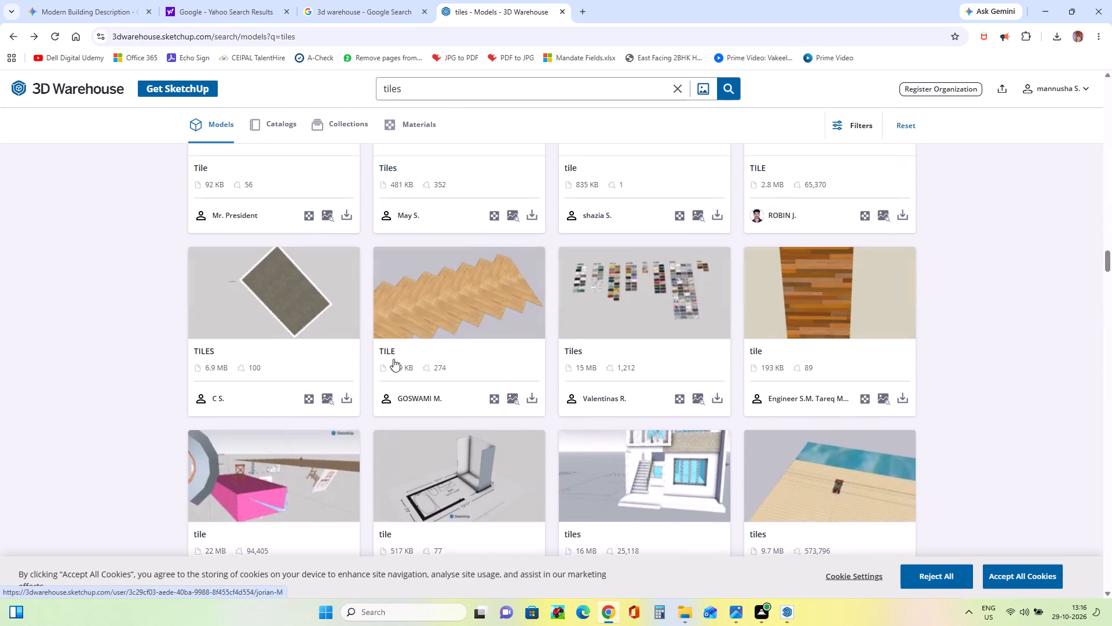
scroll(393, 359, "up", 6)
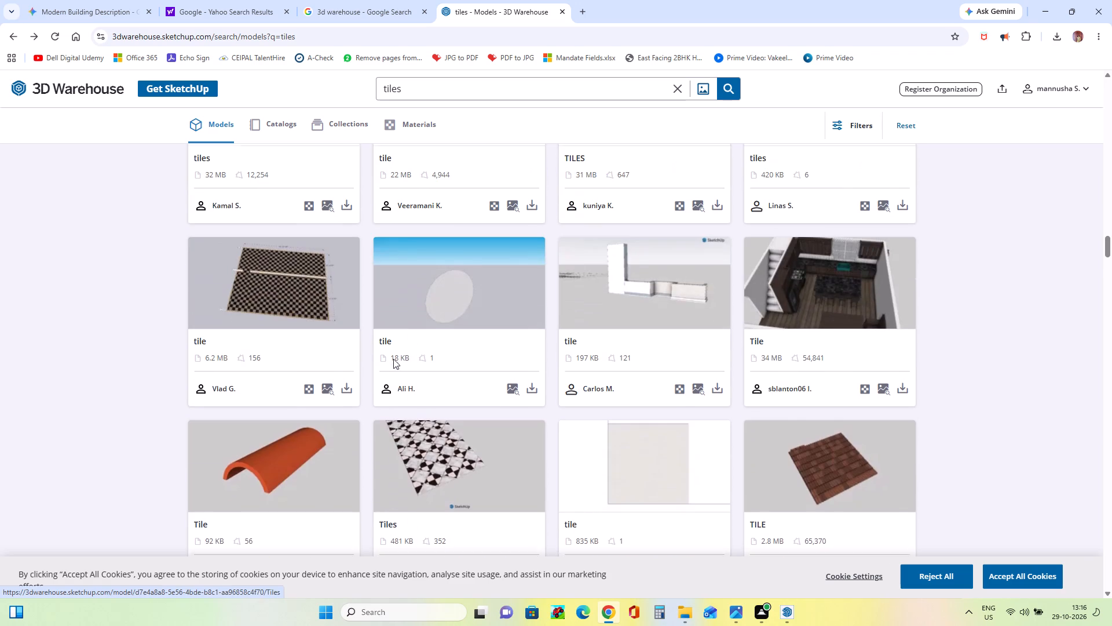
scroll(393, 359, "up", 10)
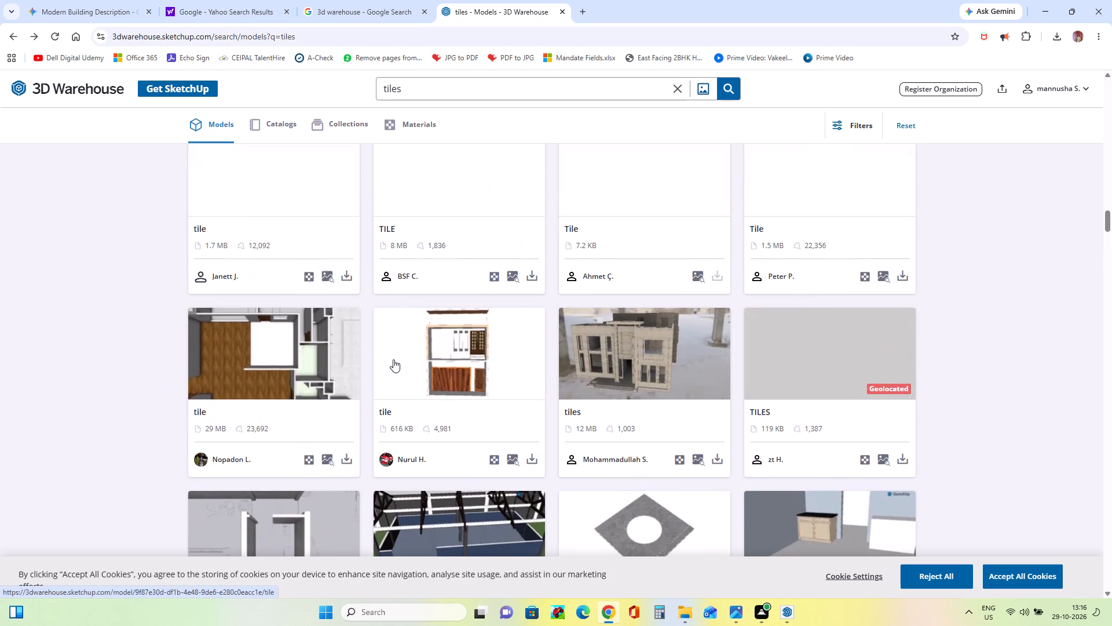
scroll(489, 387, "down", 3)
scroll(495, 423, "up", 7)
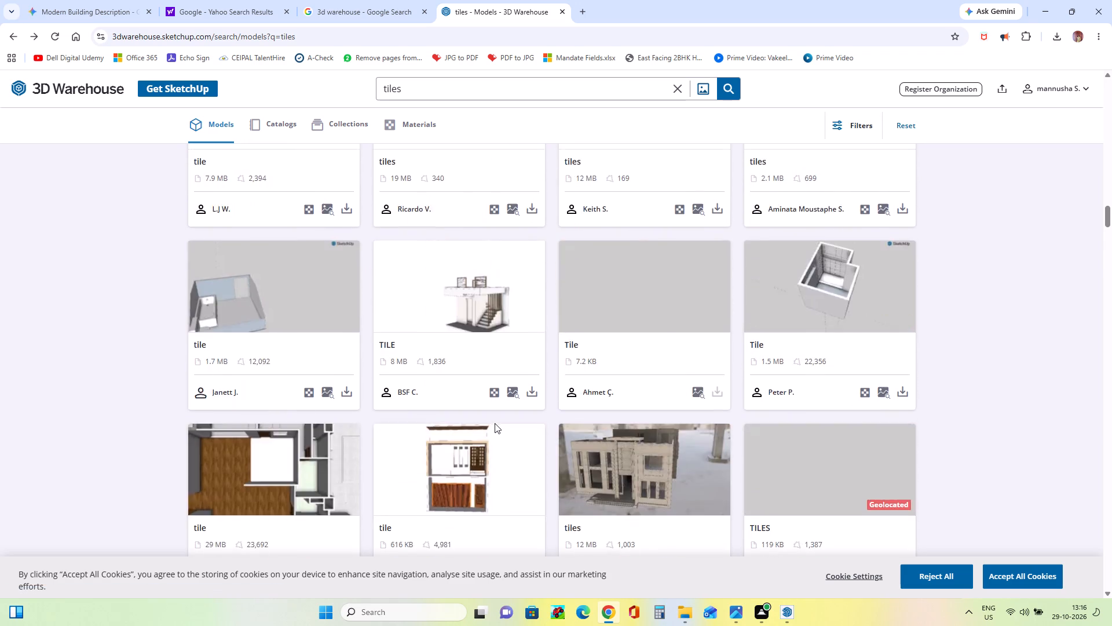
scroll(495, 423, "up", 2)
scroll(511, 484, "up", 5)
scroll(443, 398, "up", 4)
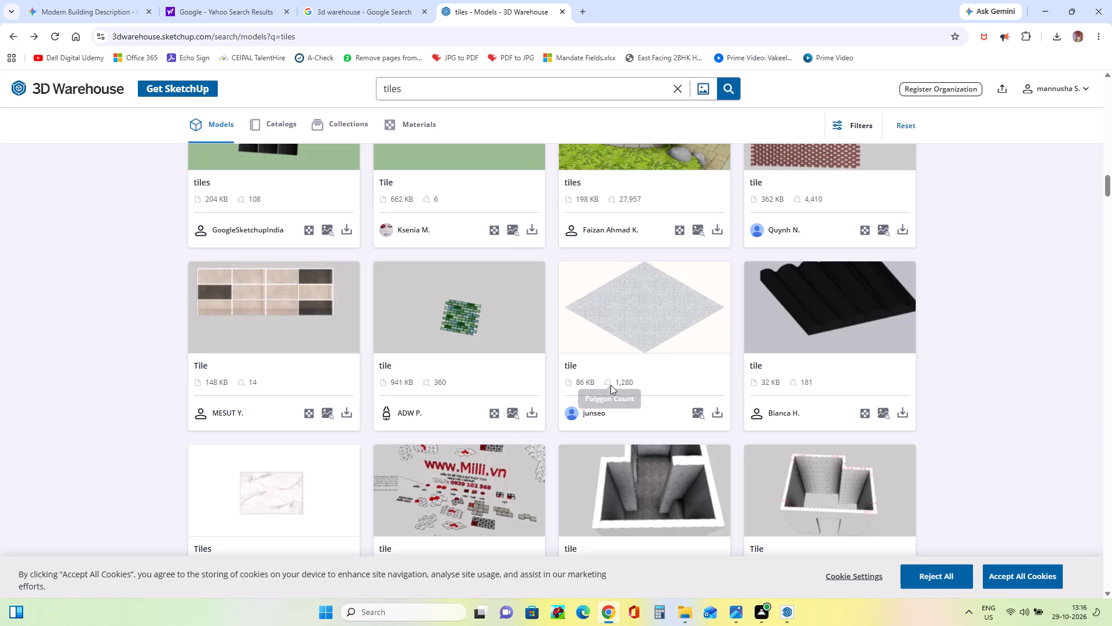
scroll(619, 387, "up", 12)
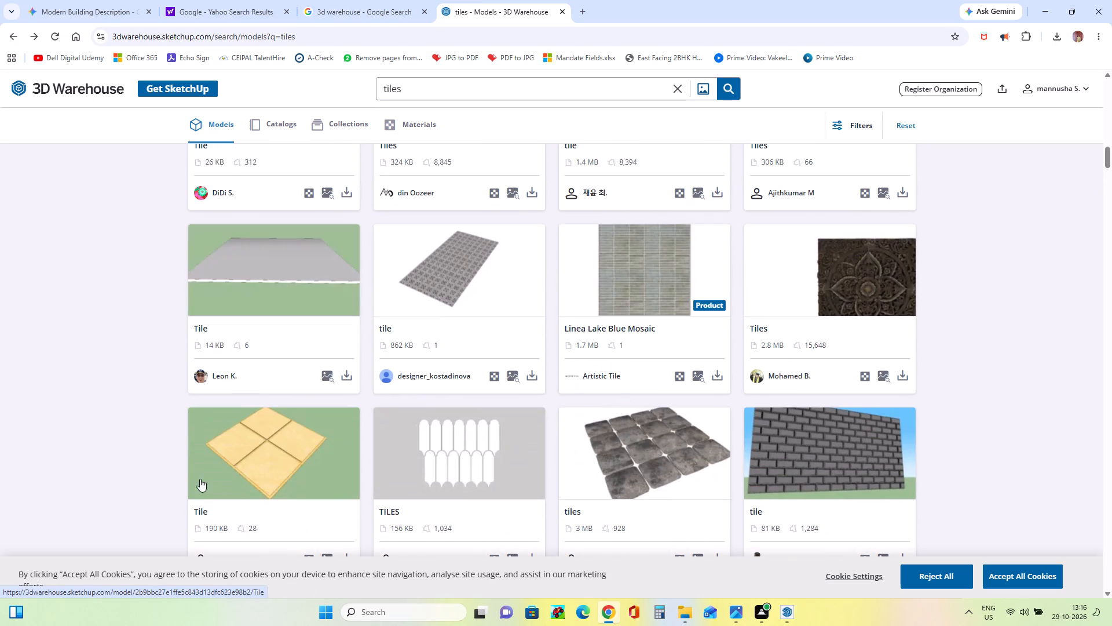
scroll(554, 377, "up", 4)
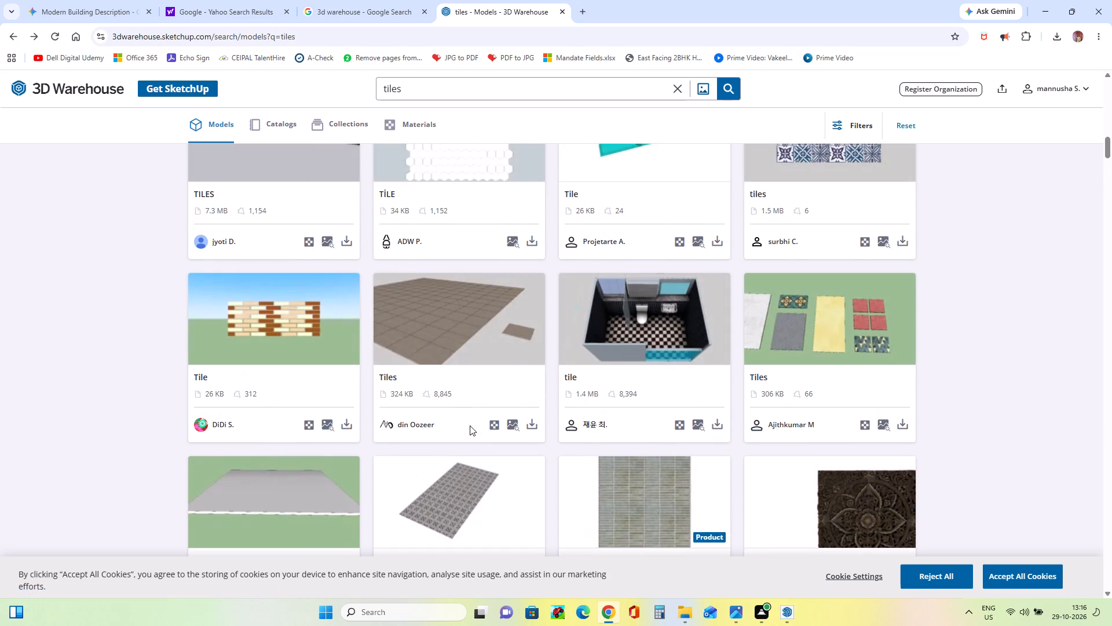
scroll(452, 425, "up", 11)
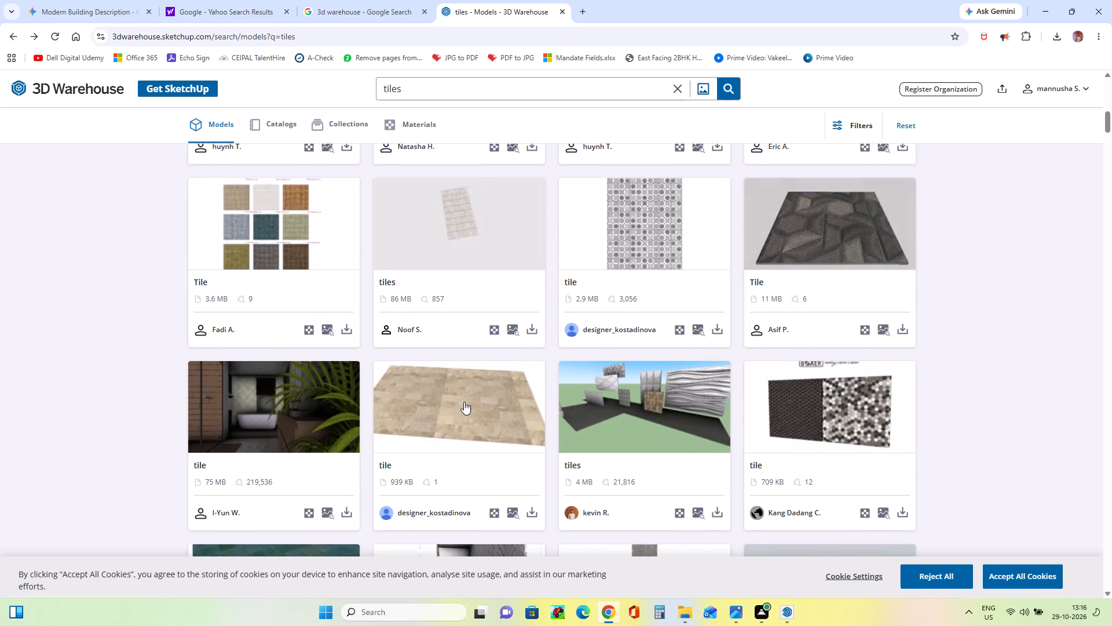
scroll(474, 400, "up", 4)
View the page of the nine-swatch Tile model, return to the results, and look through the first tile models.
left_click(240, 441)
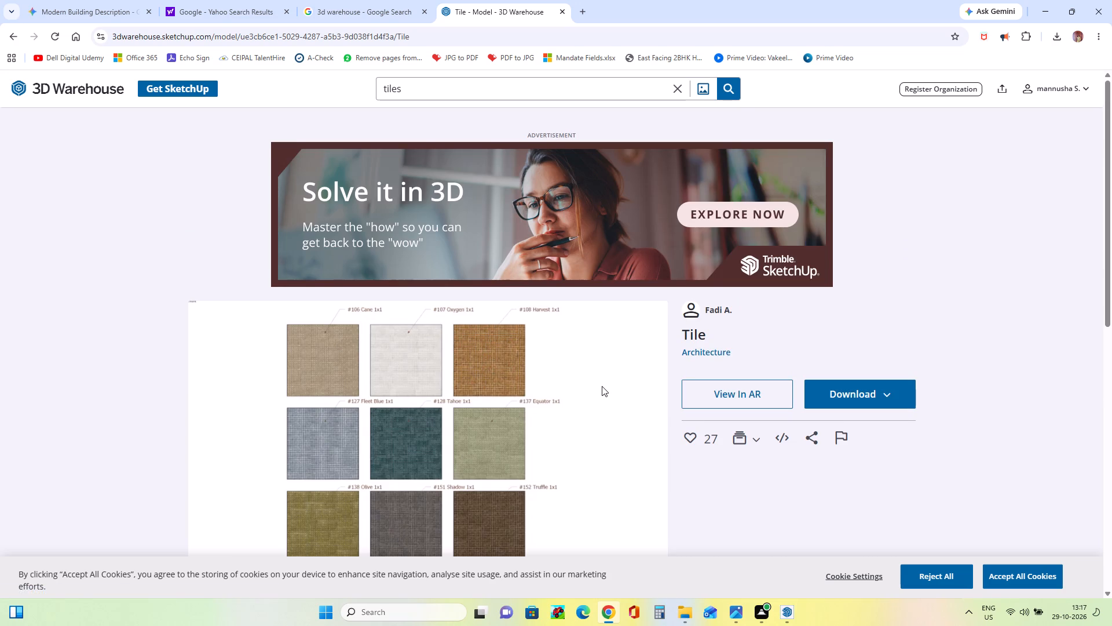
scroll(602, 386, "down", 2)
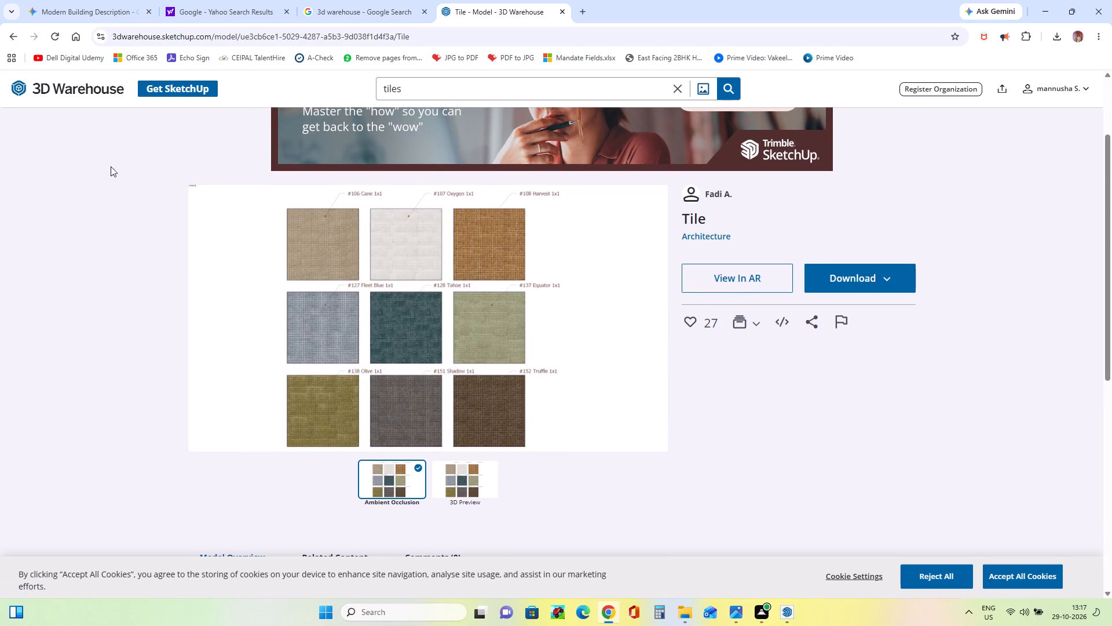
left_click(12, 46)
left_click(12, 38)
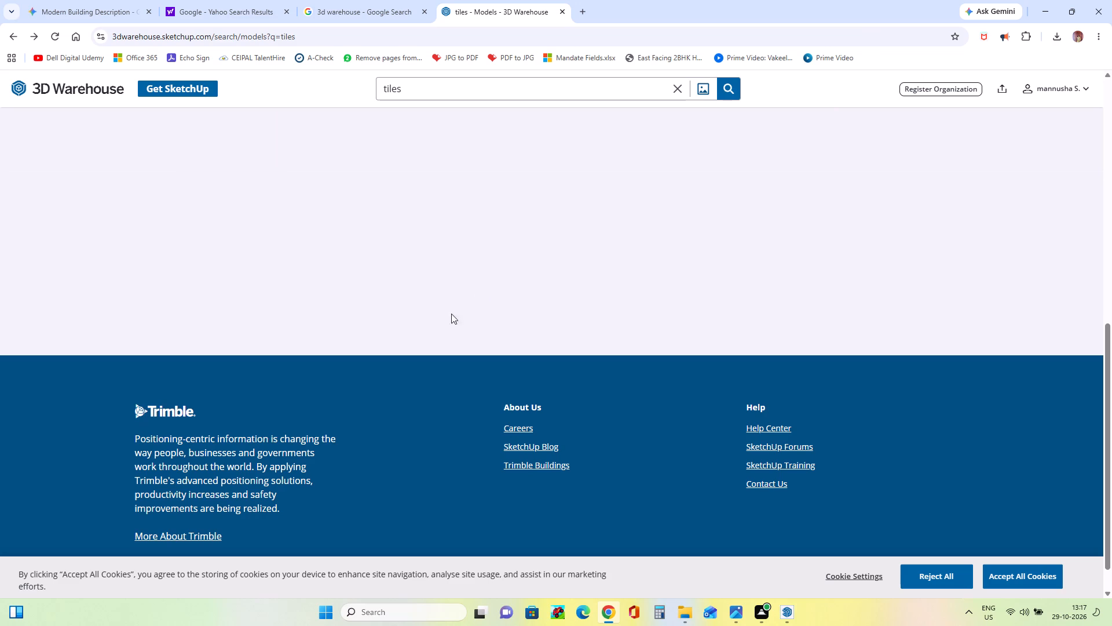
scroll(705, 349, "up", 3)
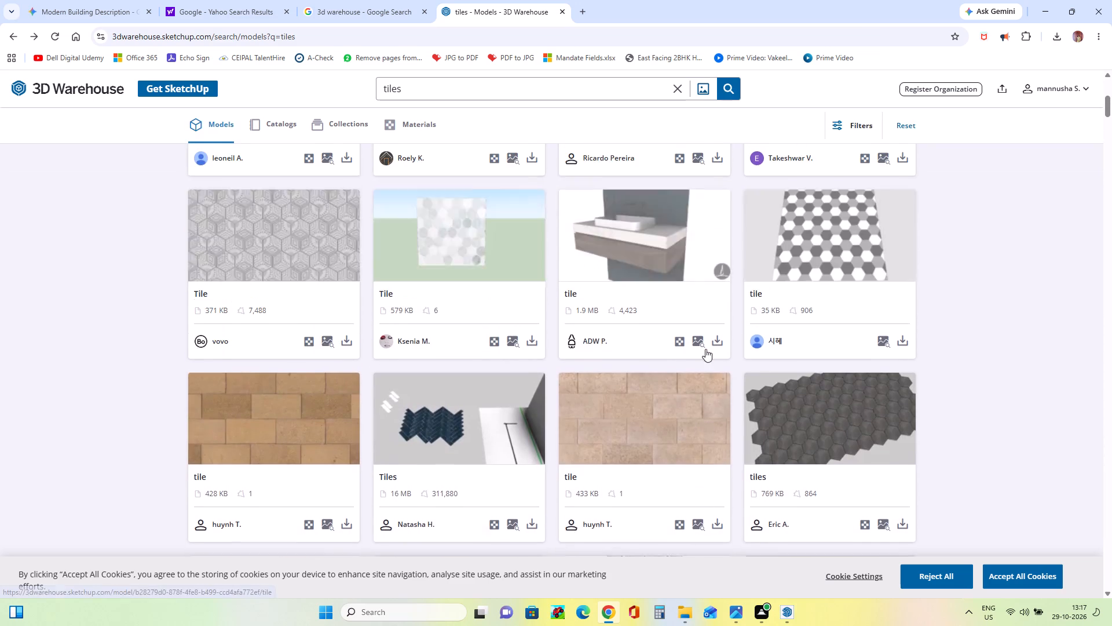
scroll(705, 349, "up", 4)
scroll(590, 391, "up", 3)
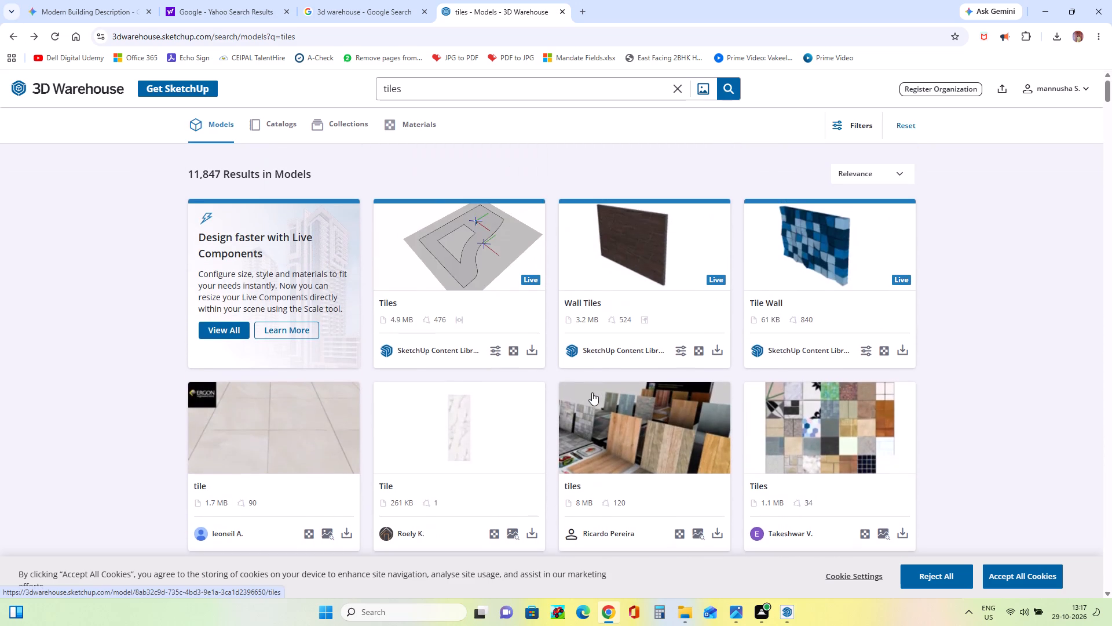
scroll(592, 392, "up", 3)
Switch back to SketchUp and examine the dark roof ceiling above the balcony from below.
left_click(1048, 8)
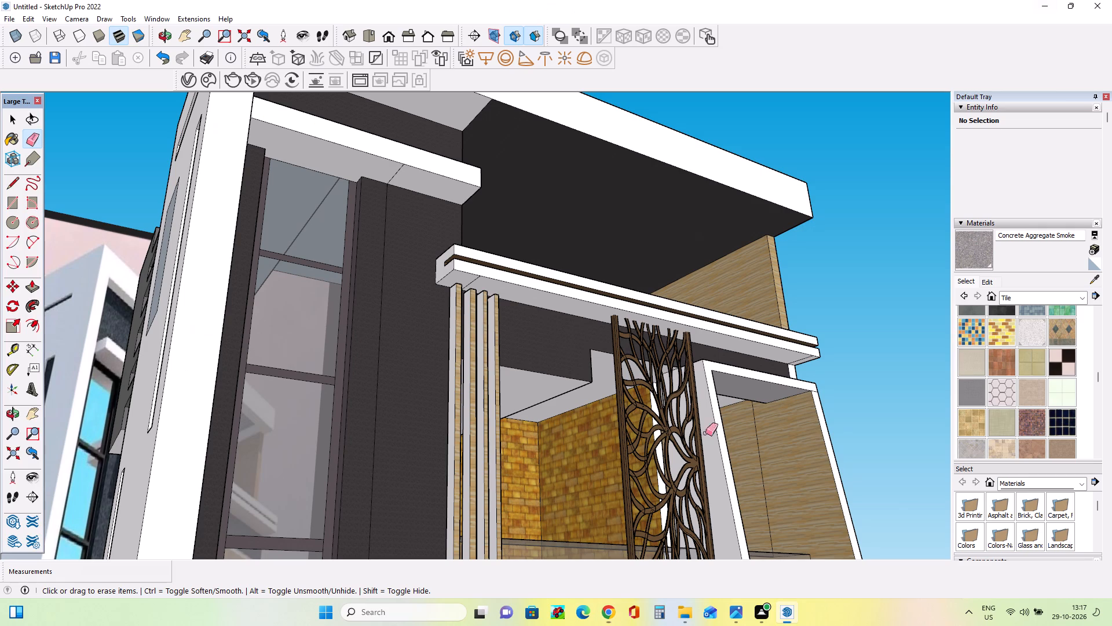
middle_click_drag(632, 212, 527, 199)
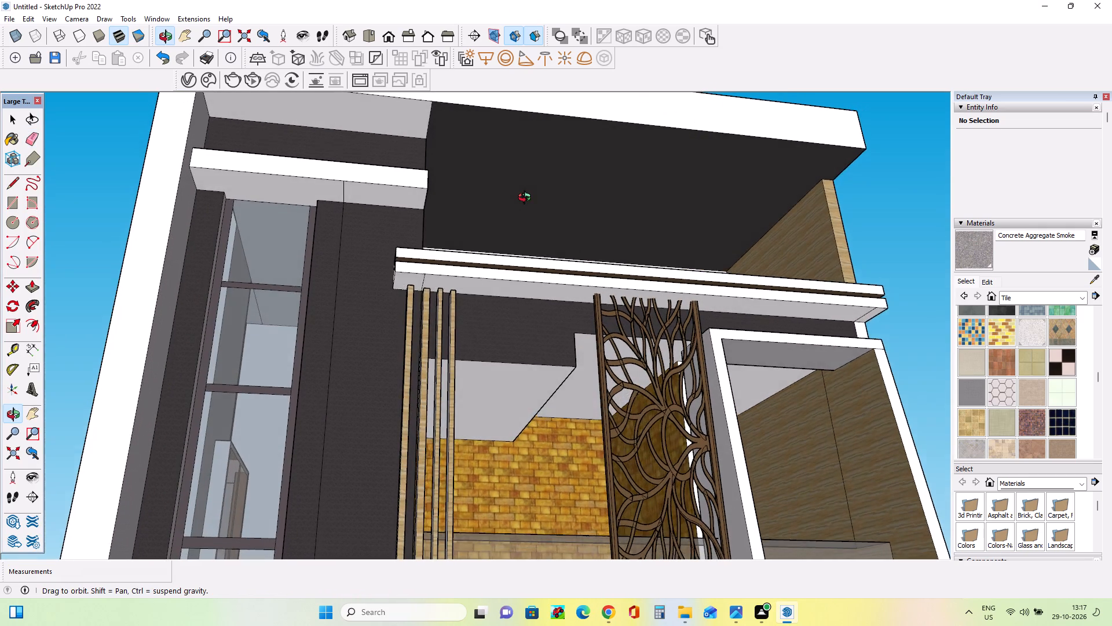
middle_click_drag(527, 199, 522, 276)
scroll(536, 292, "down", 3)
middle_click_drag(607, 293, 607, 207)
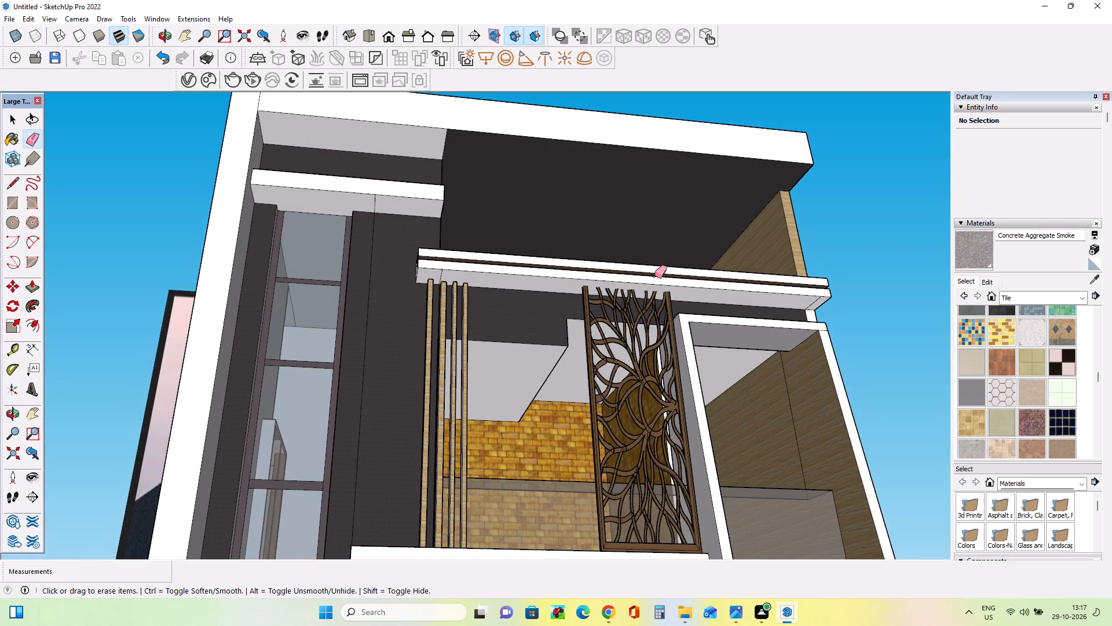
middle_click_drag(477, 359, 477, 366)
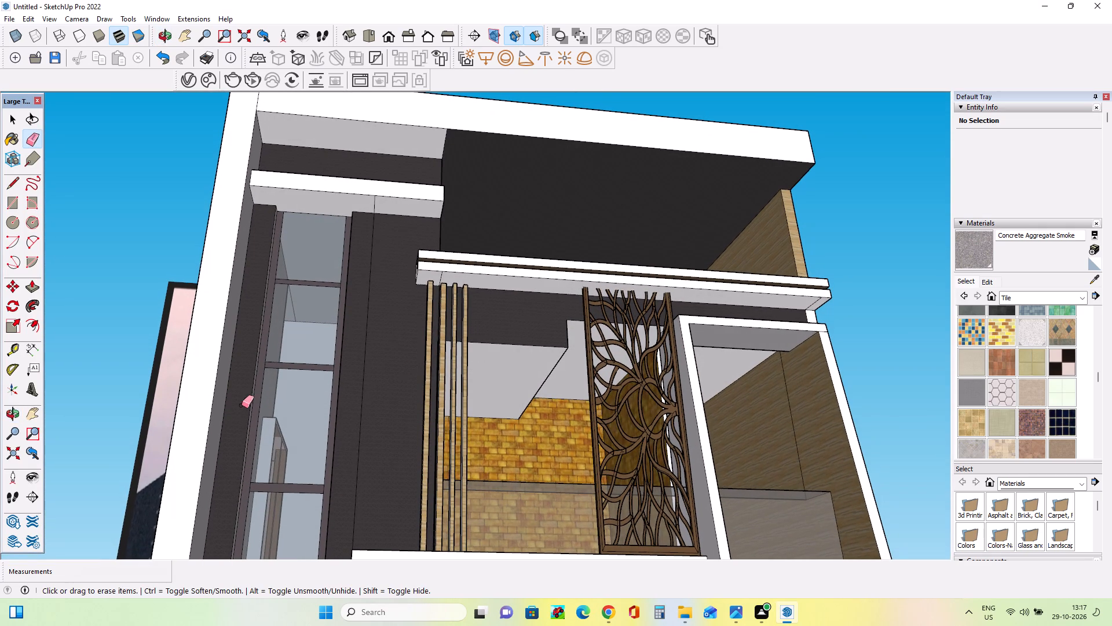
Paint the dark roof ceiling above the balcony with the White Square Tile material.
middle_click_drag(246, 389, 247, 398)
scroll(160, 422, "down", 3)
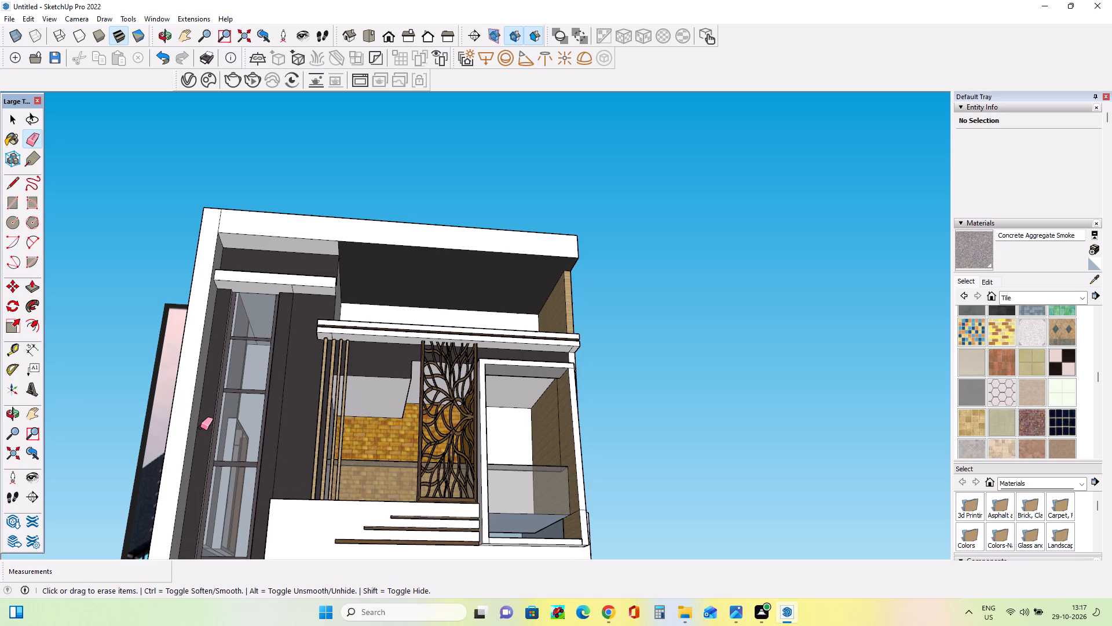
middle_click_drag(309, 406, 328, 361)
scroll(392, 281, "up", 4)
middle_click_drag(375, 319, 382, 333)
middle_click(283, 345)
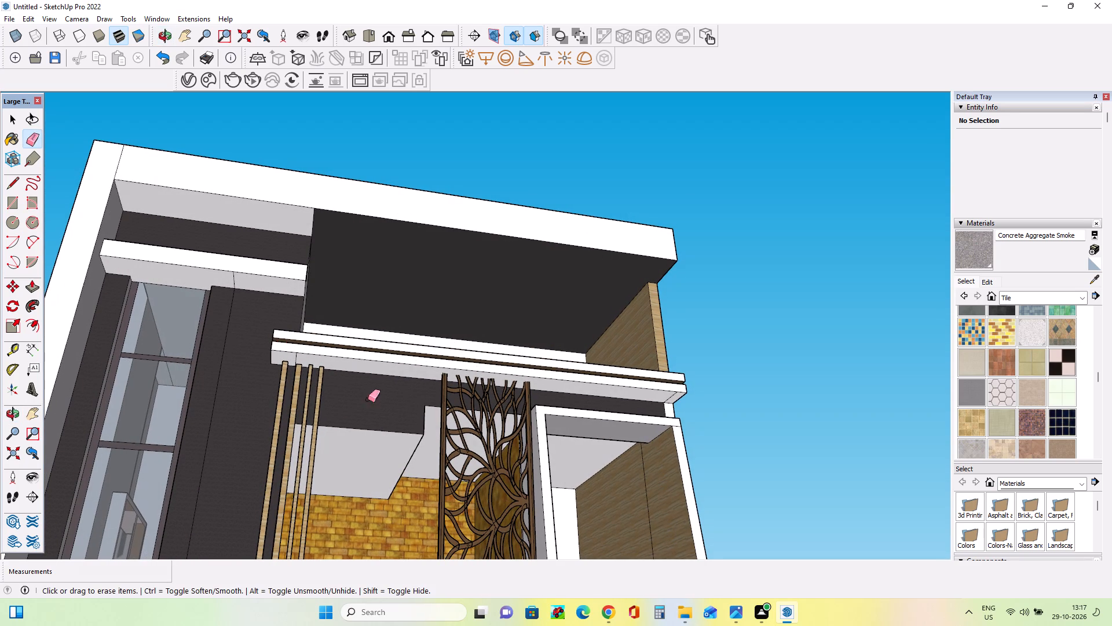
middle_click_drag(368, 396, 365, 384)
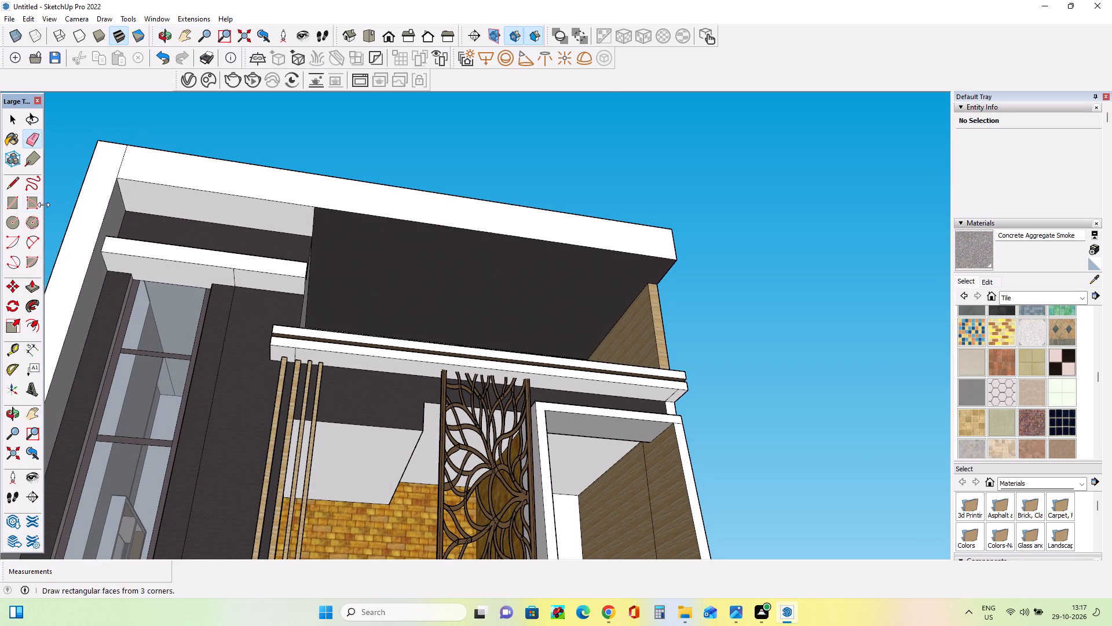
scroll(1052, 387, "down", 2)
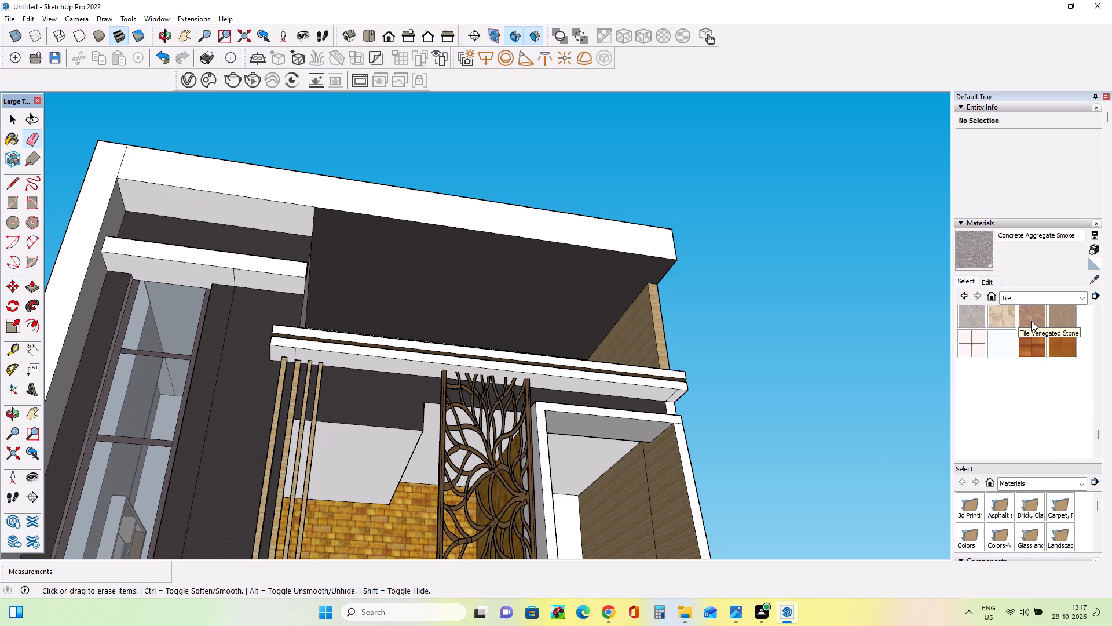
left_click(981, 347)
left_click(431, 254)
Examine the scale and look of the square tile pattern on the roof ceiling, up close and from farther away.
middle_click_drag(468, 359, 463, 380)
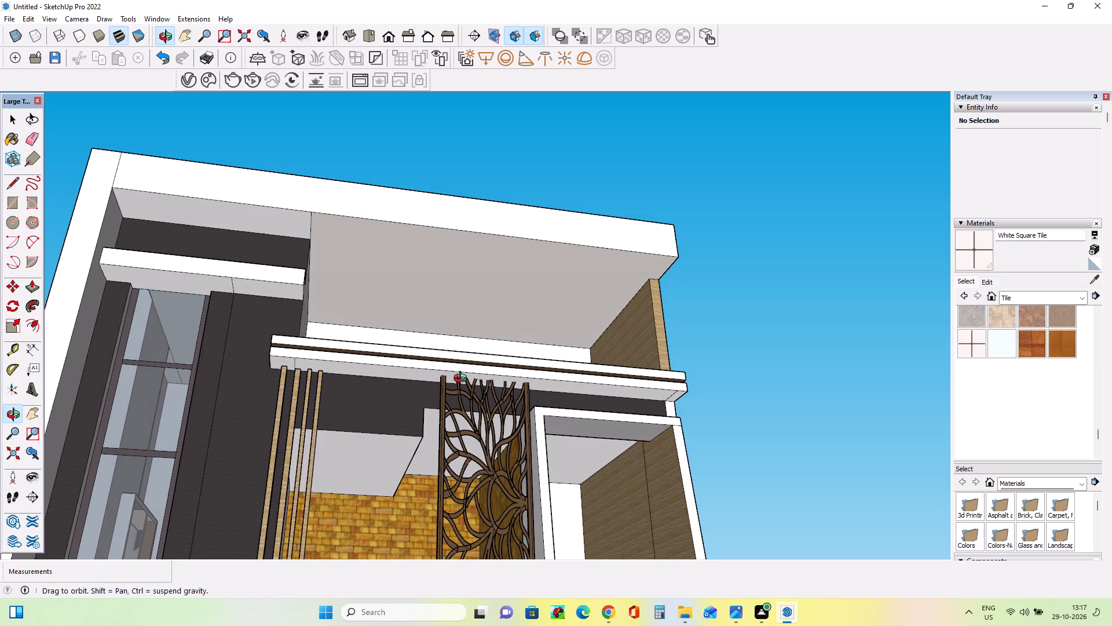
middle_click_drag(463, 380, 463, 387)
scroll(437, 290, "up", 2)
middle_click_drag(466, 303, 455, 241)
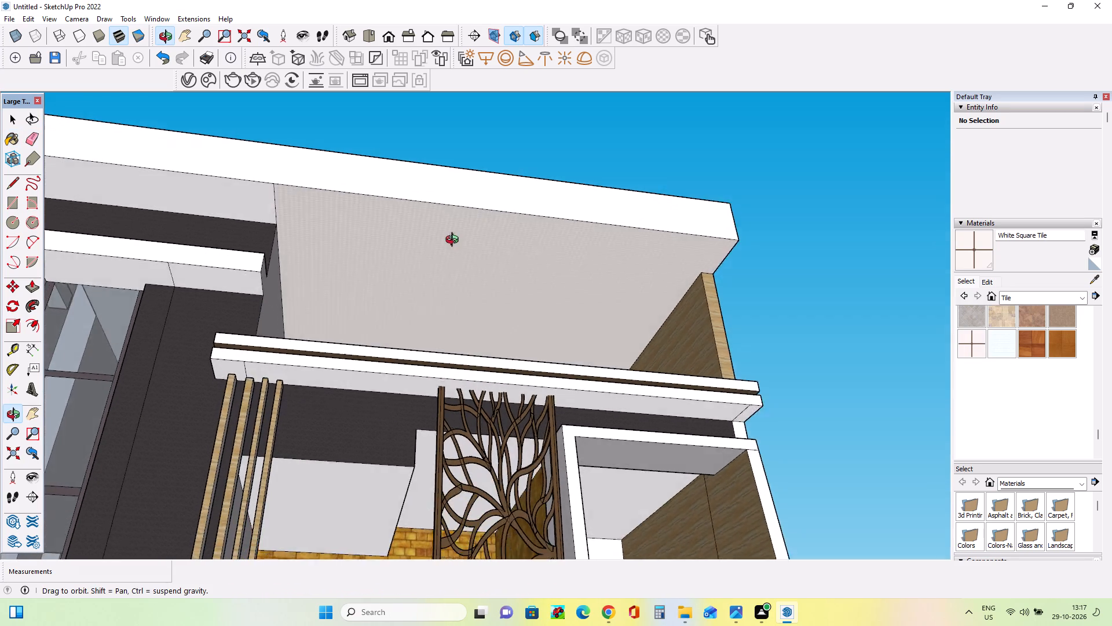
middle_click_drag(455, 241, 453, 235)
scroll(453, 235, "up", 13)
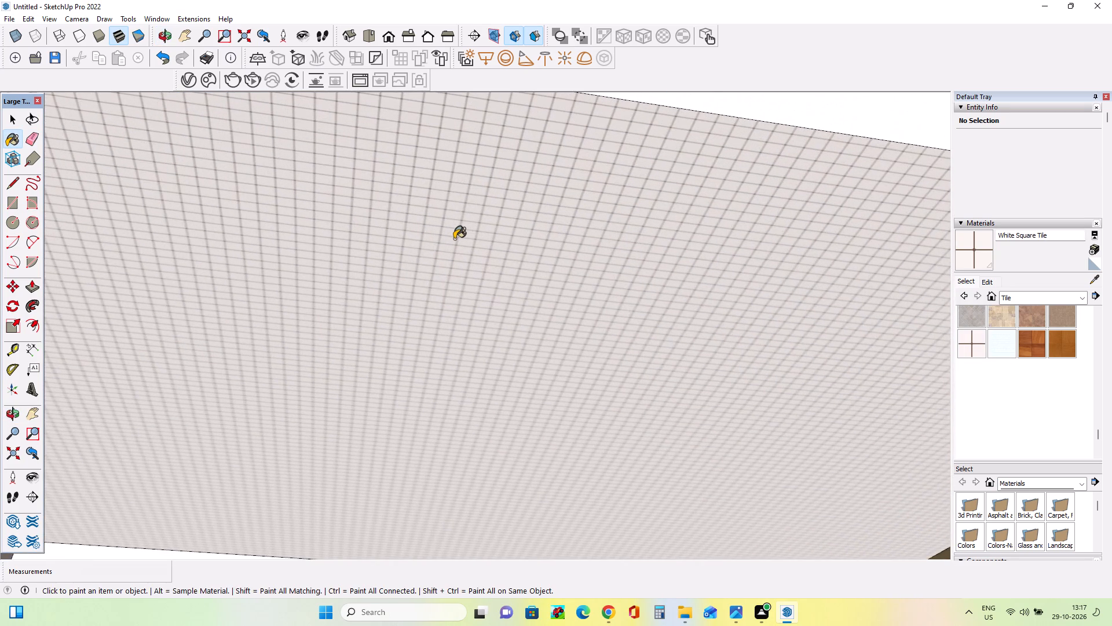
scroll(455, 241, "down", 12)
middle_click_drag(464, 271, 469, 318)
scroll(465, 322, "down", 1)
middle_click_drag(577, 298, 586, 288)
scroll(589, 291, "up", 2)
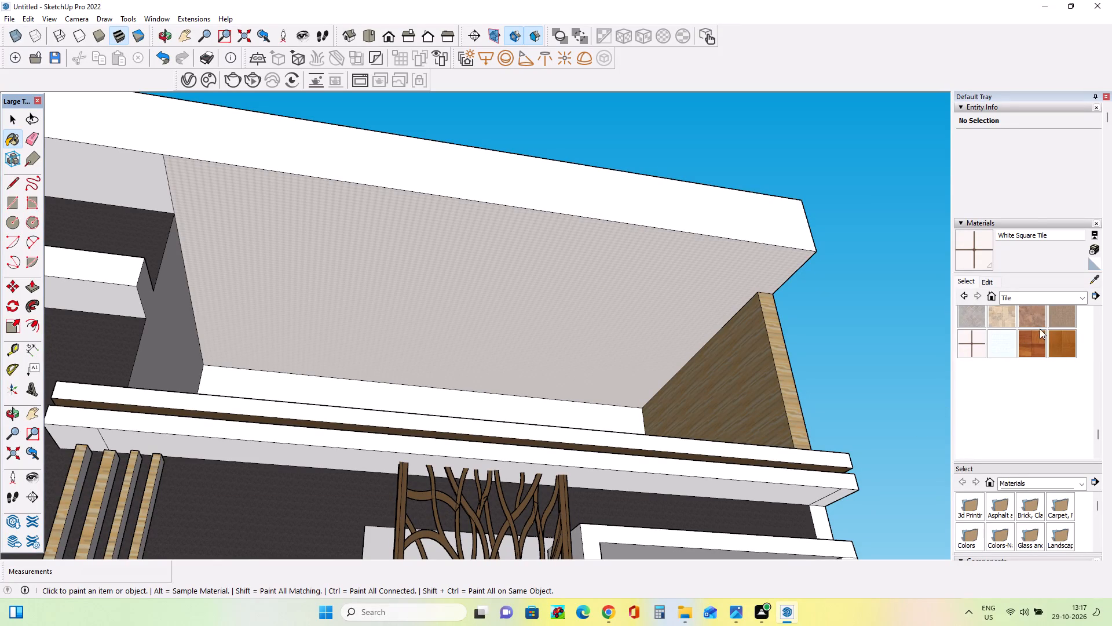
Repaint the roof ceiling with the 0010_Snow colour from the Colors-Named collection.
left_click(1049, 304)
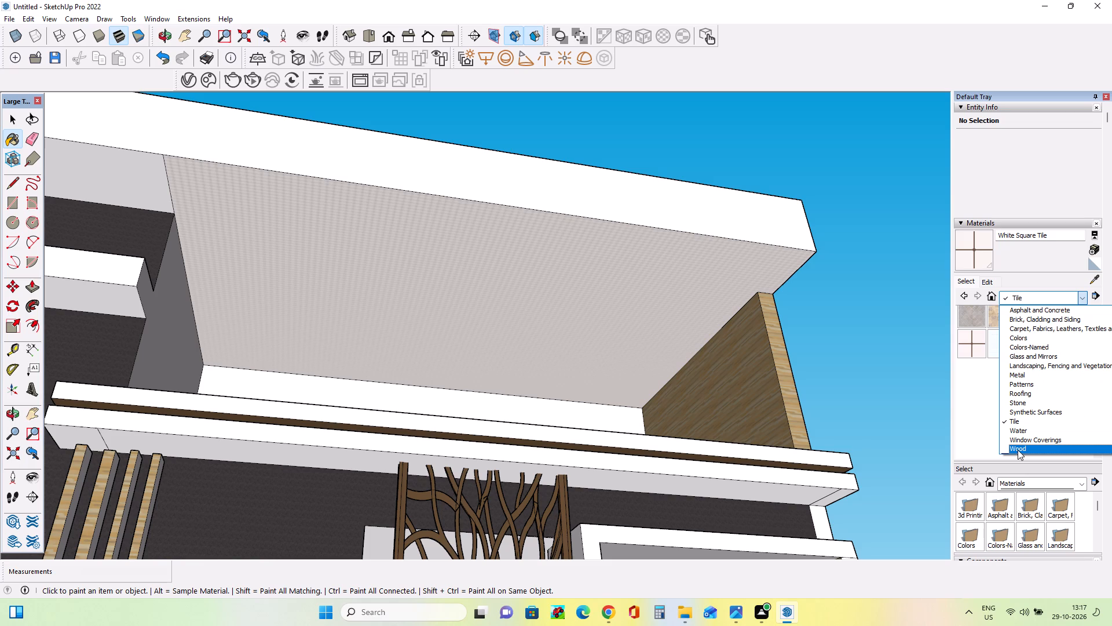
scroll(1024, 359, "up", 3)
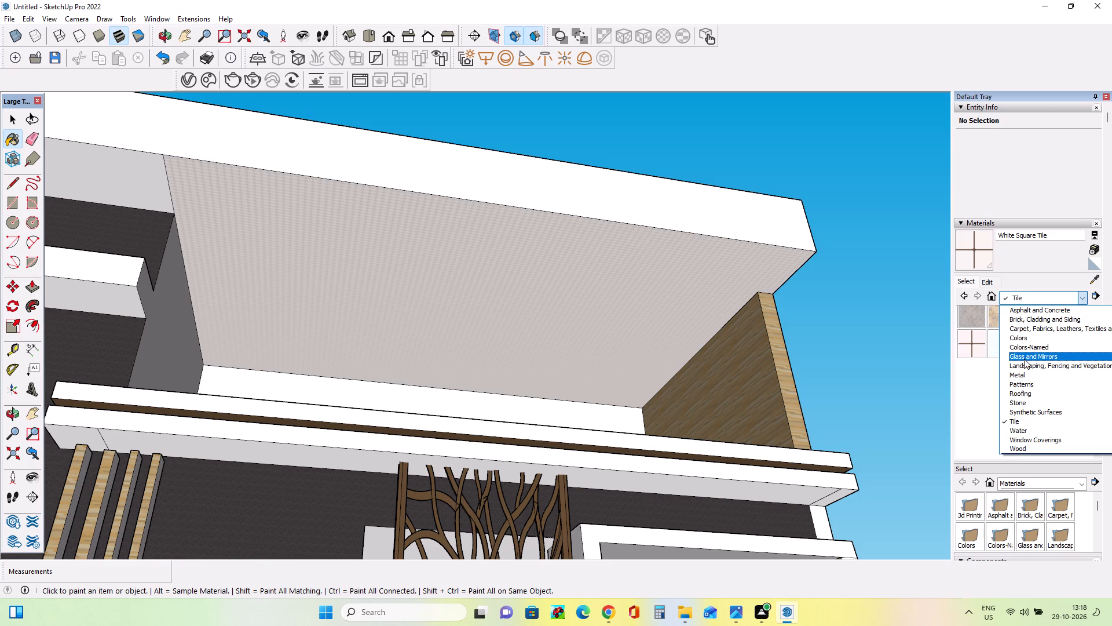
left_click(1028, 378)
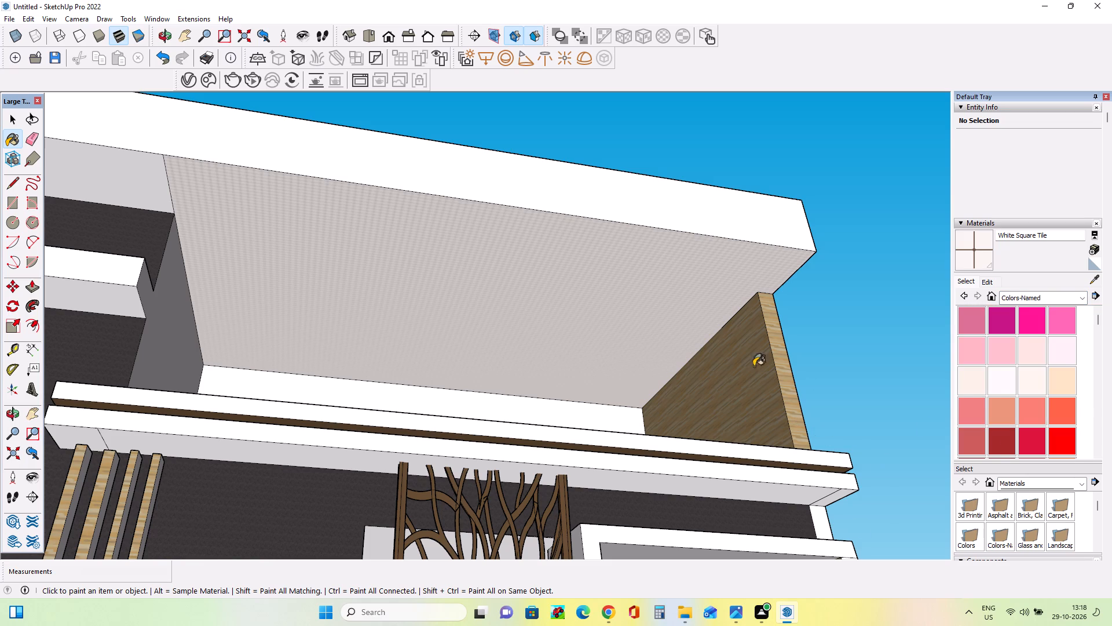
left_click(1010, 380)
left_click(496, 276)
Draw three adjoining rectangles about 9' 6" wide and 22', 18' and 21' deep as a column at the ceiling's end by the dark wall.
middle_click_drag(561, 312, 562, 319)
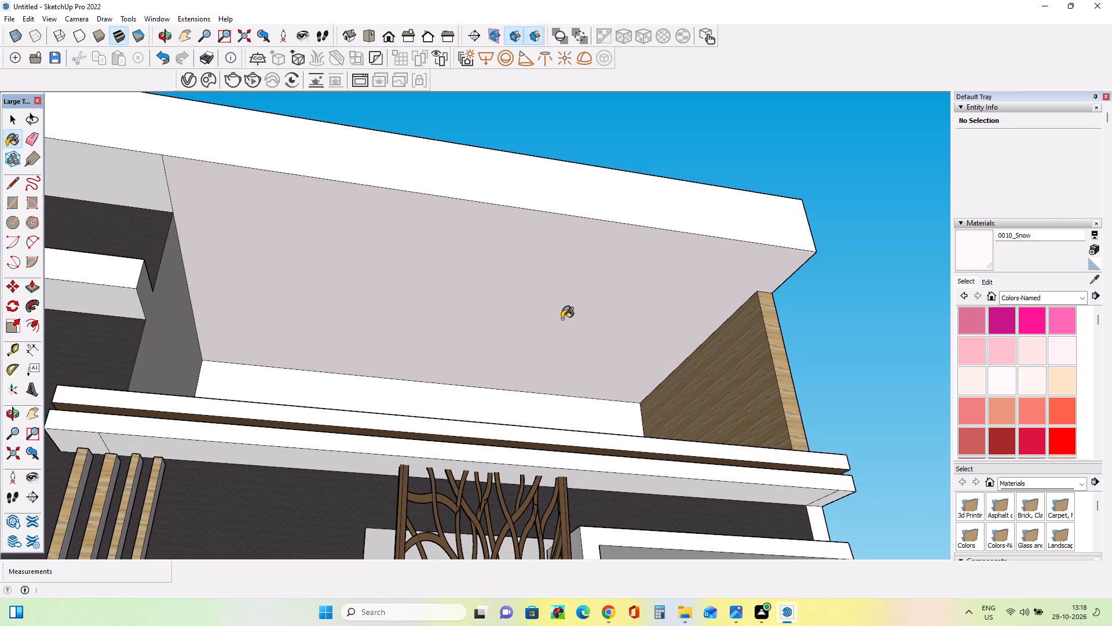
middle_click(540, 329)
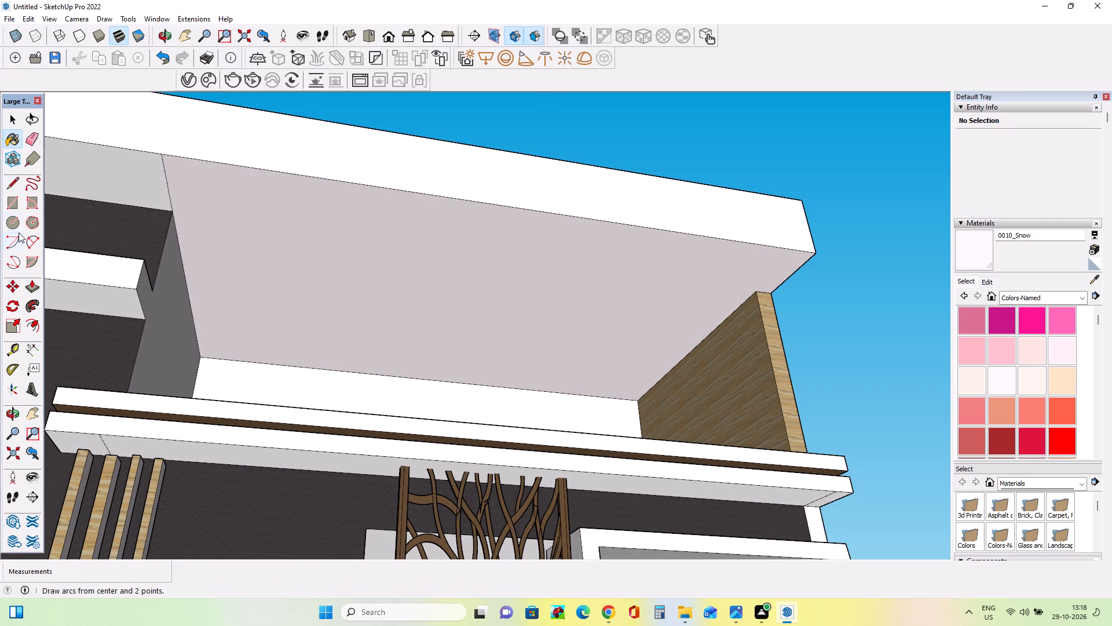
left_click(13, 203)
scroll(34, 248, "down", 3)
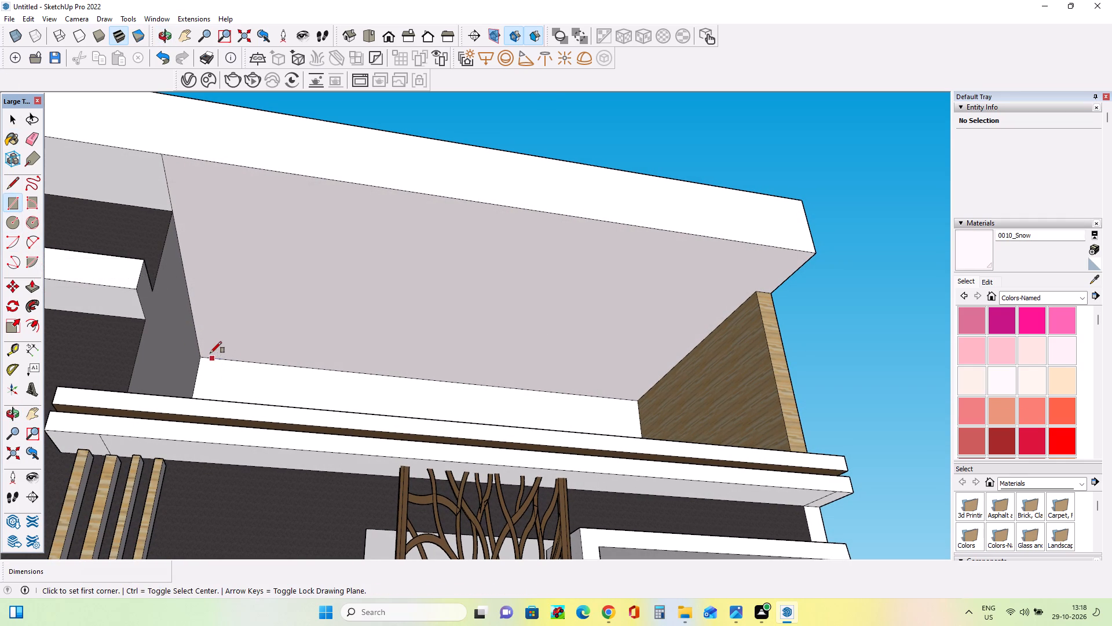
left_click(204, 355)
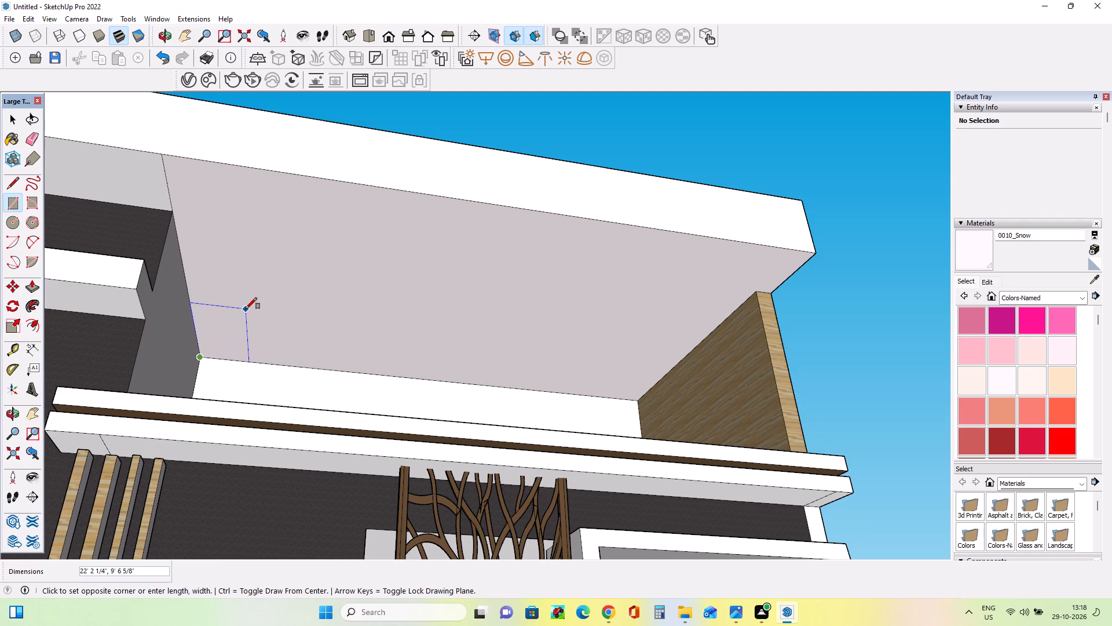
left_click(246, 309)
left_click(243, 309)
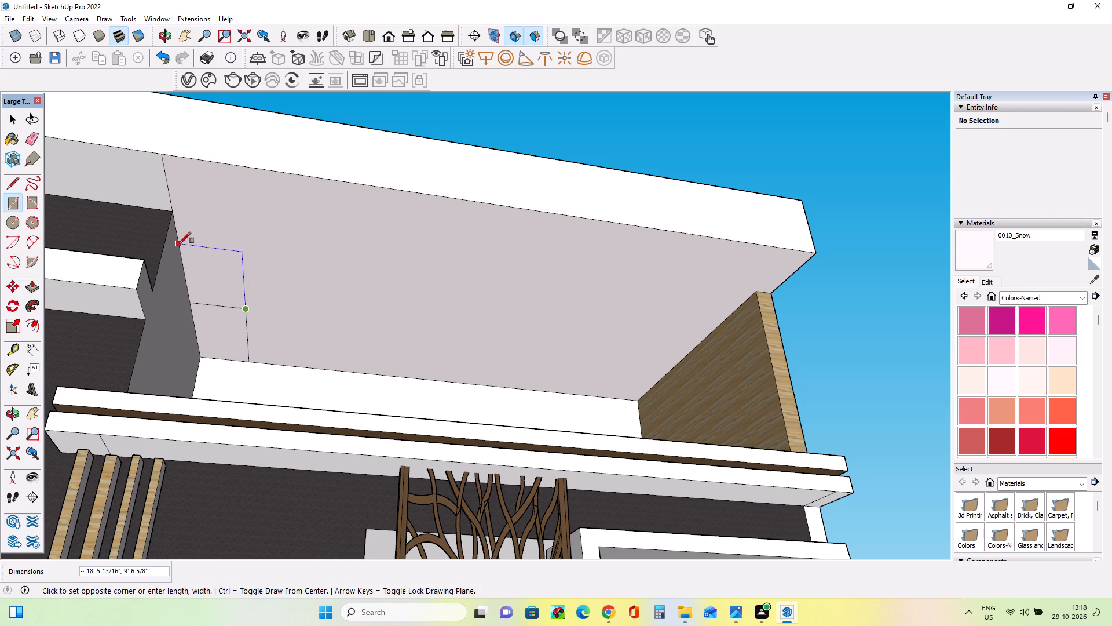
left_click(178, 243)
left_click(240, 251)
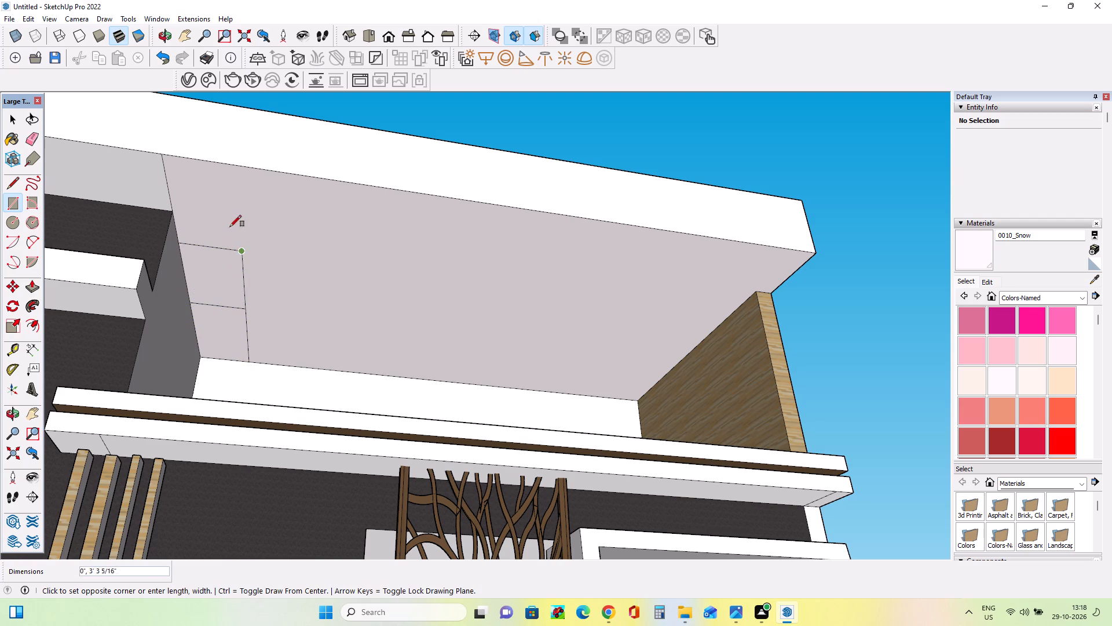
left_click(164, 156)
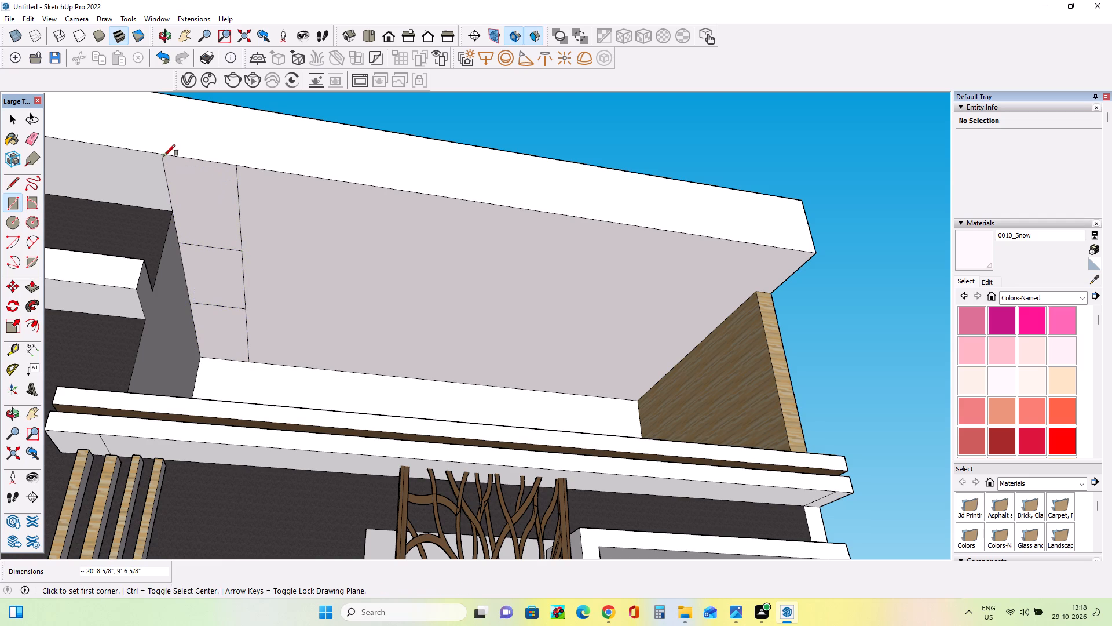
Select the dividing edges of the three-rectangle column and copy them about 9' 6" along the ceiling to form a second column.
middle_click(265, 300)
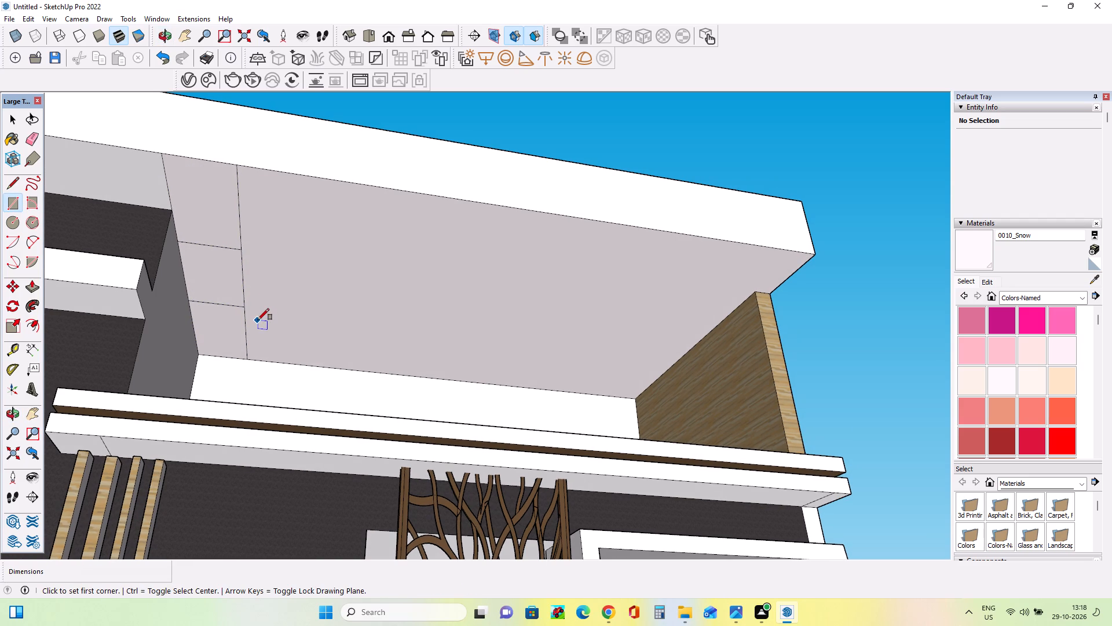
middle_click(268, 325)
middle_click(299, 348)
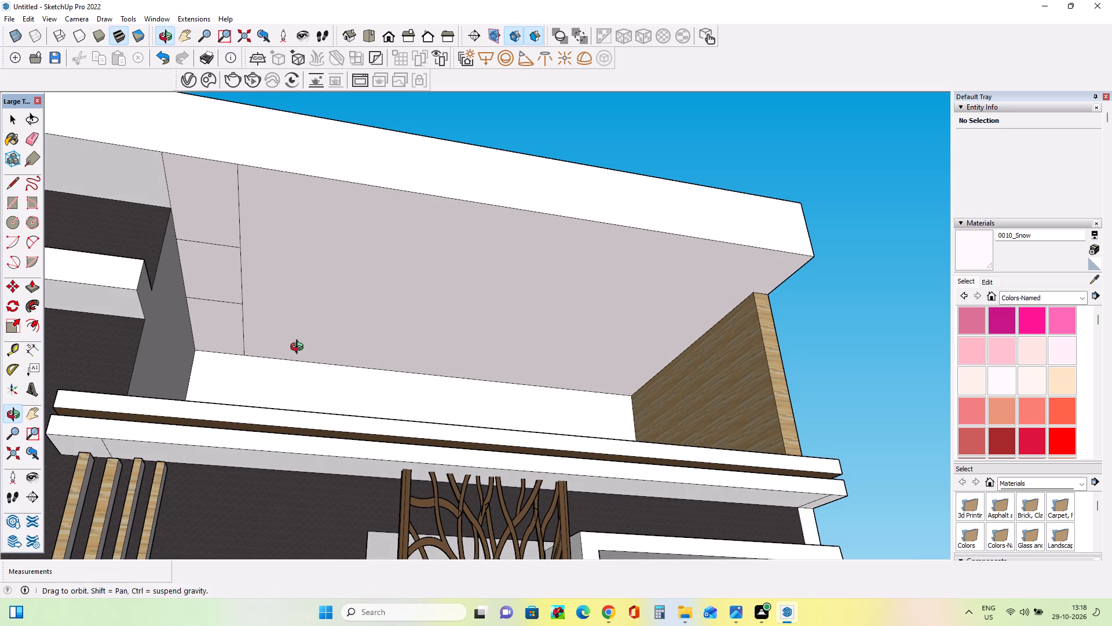
left_click(16, 115)
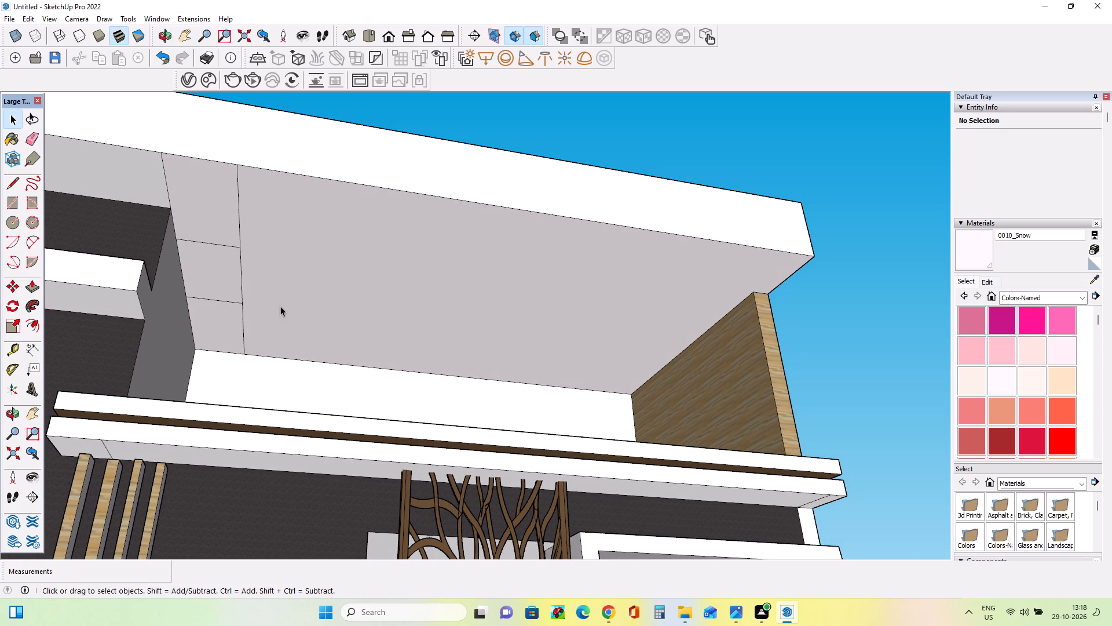
left_click(242, 305, "ctrl")
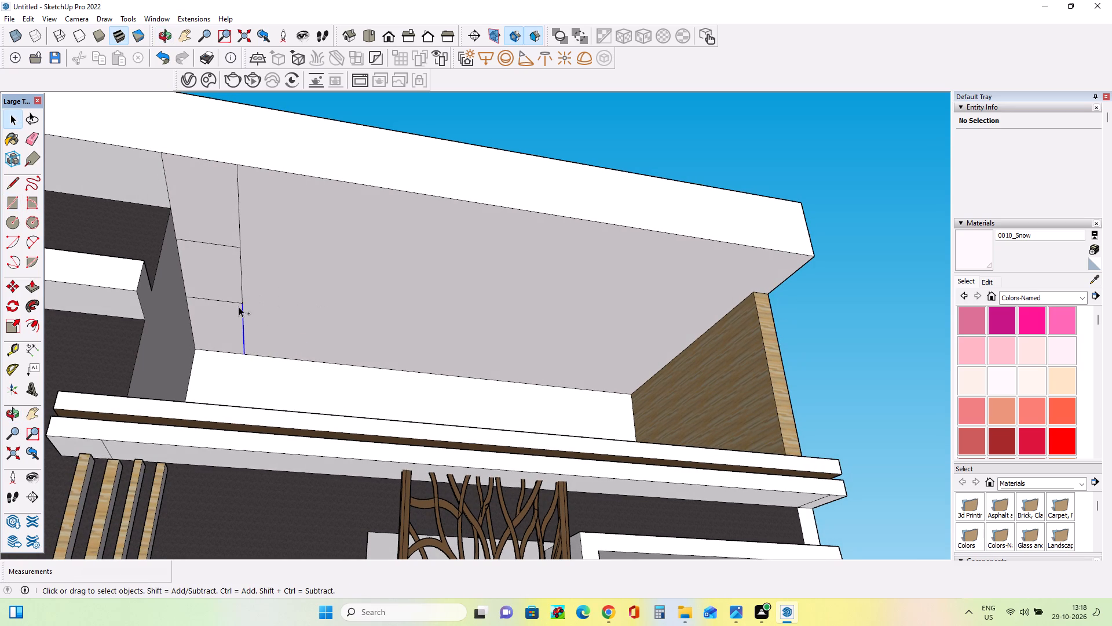
left_click(239, 304, "ctrl")
left_click(242, 297, "ctrl")
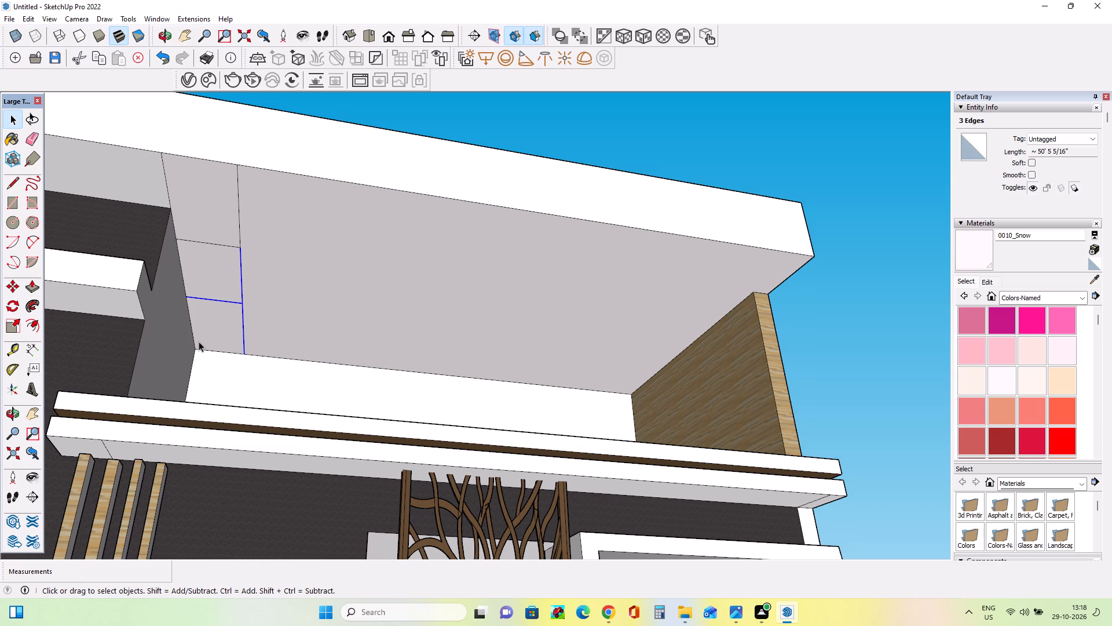
left_click(211, 243, "ctrl")
left_click(235, 247, "ctrl")
left_click(240, 239, "ctrl")
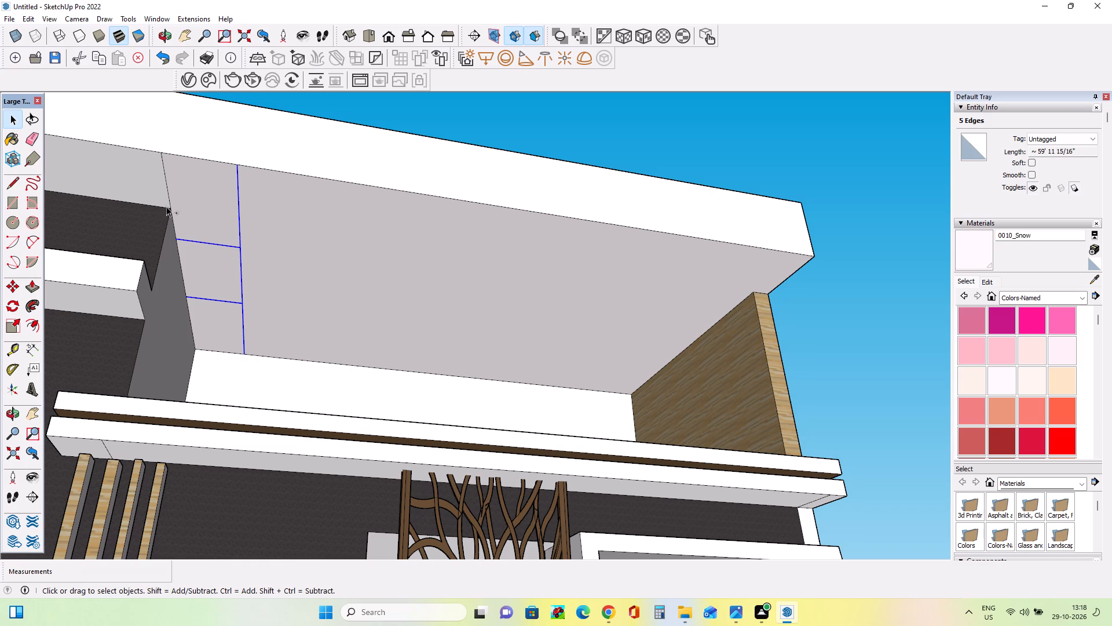
left_click(170, 196, "ctrl")
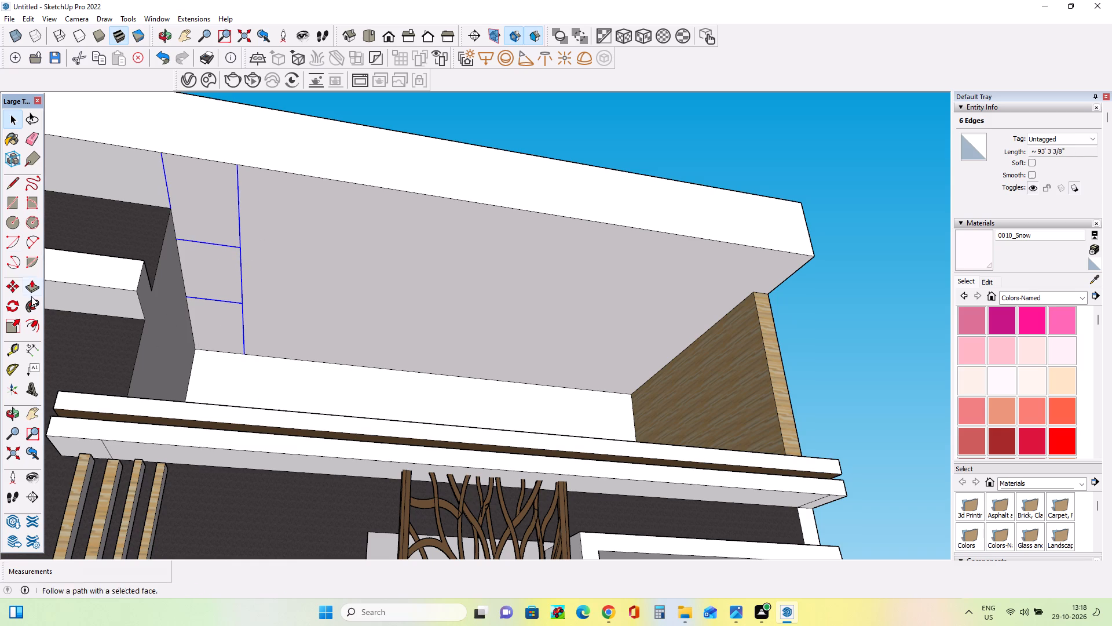
left_click(17, 285)
left_click(243, 350)
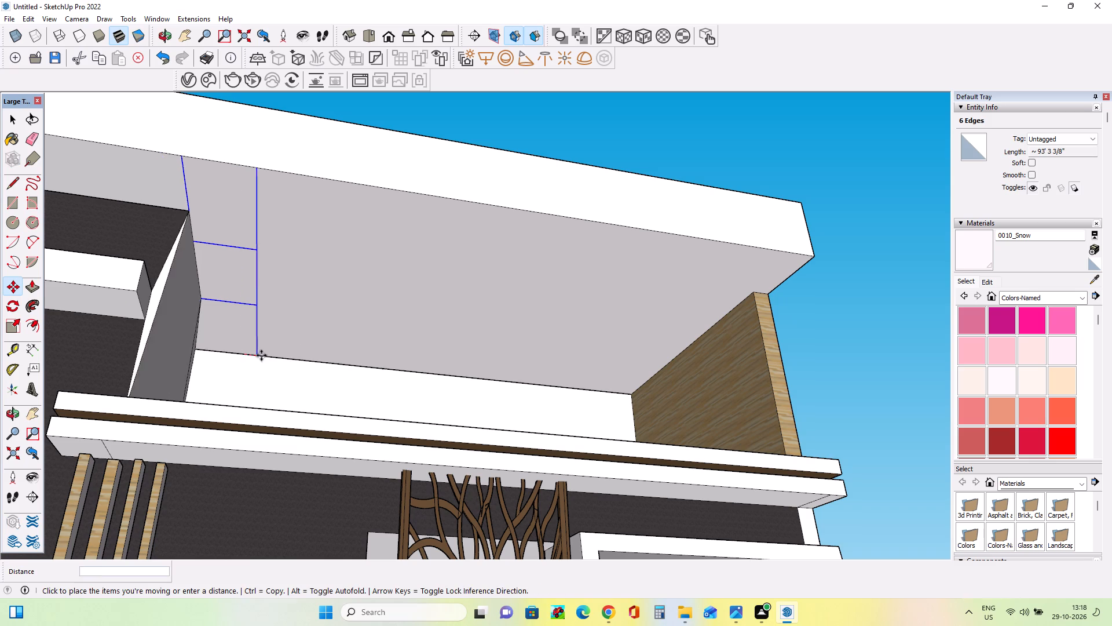
left_click(292, 358)
Copy the second column's edges another 9' 6" or so along the ceiling and multiply the copy by 8.
left_click(290, 358)
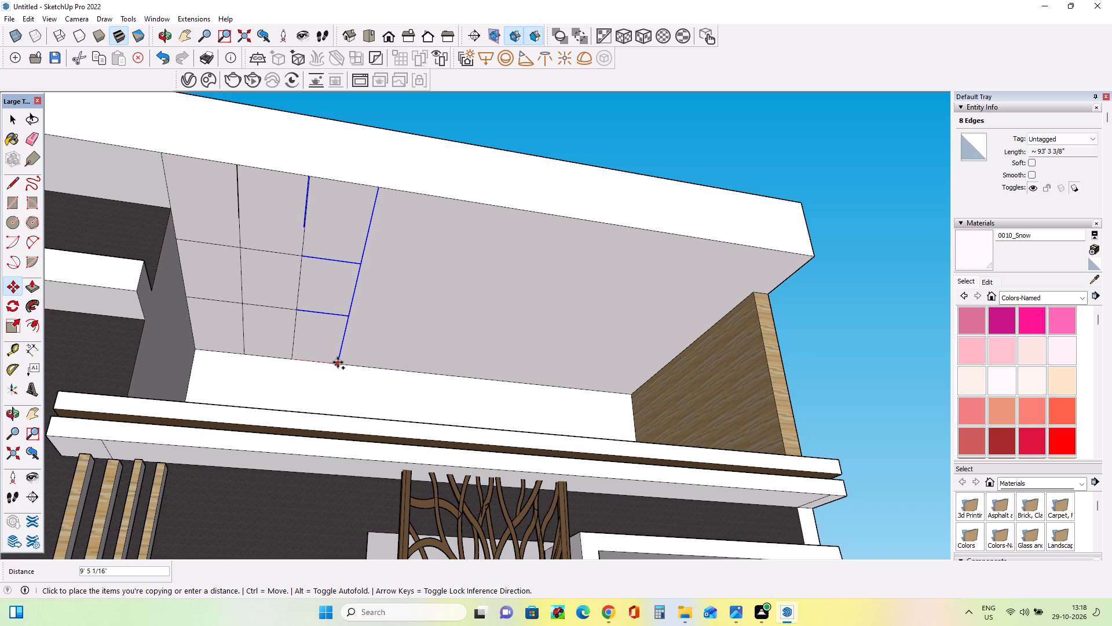
left_click(338, 362)
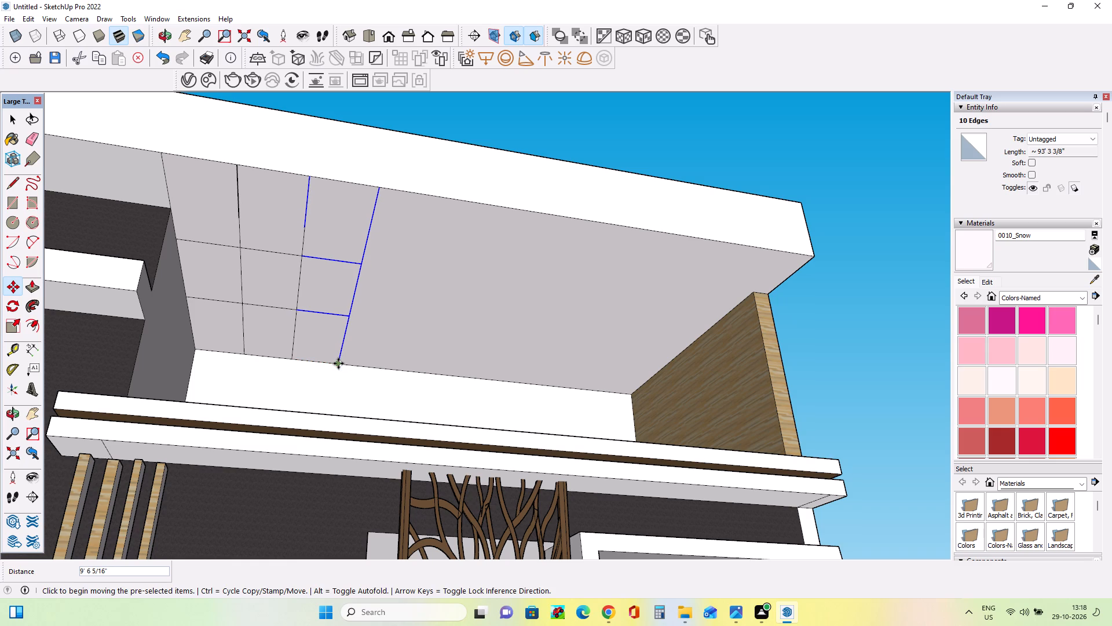
key("shift+asterisk")
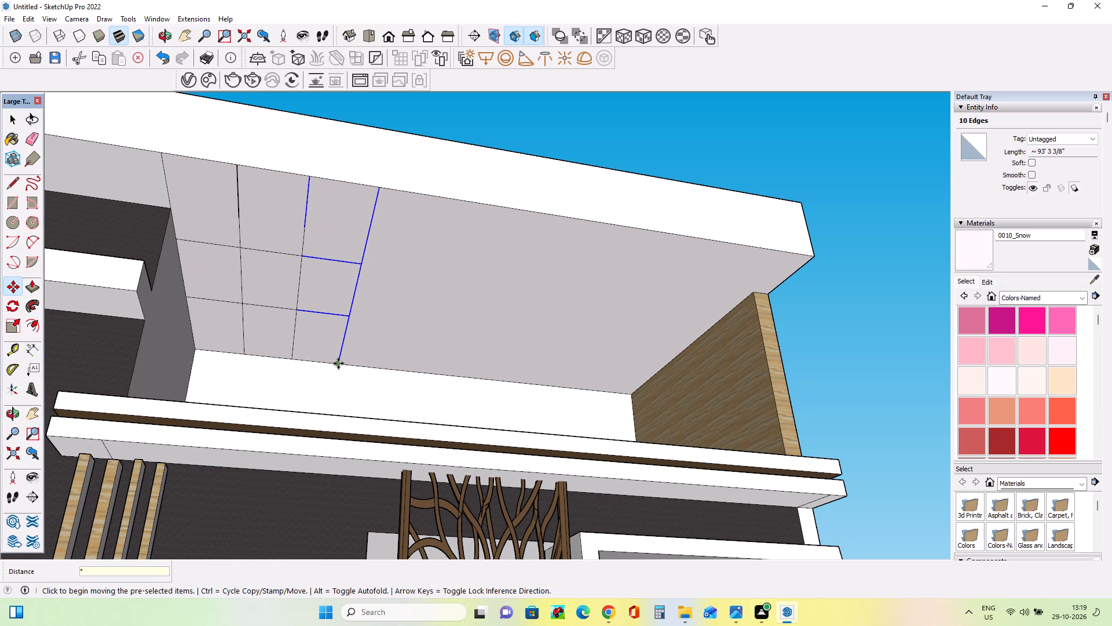
key("8")
key("Return")
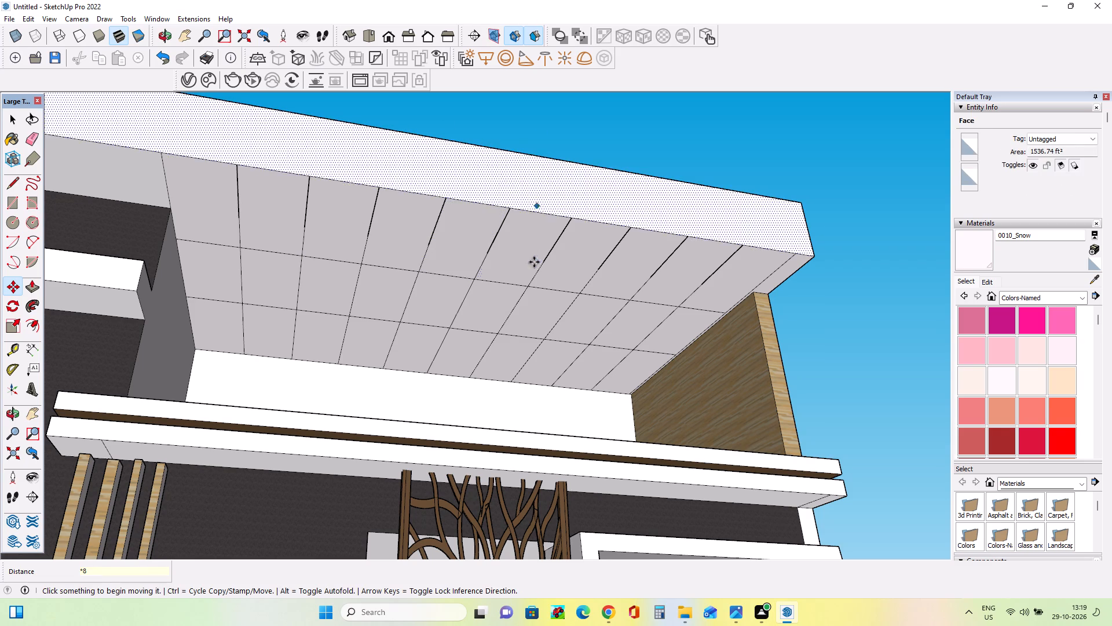
Draw two parallel lines about 9' 6" long across the first ceiling column's outermost panel, starting near the roof's front edge.
middle_click_drag(522, 265, 479, 252)
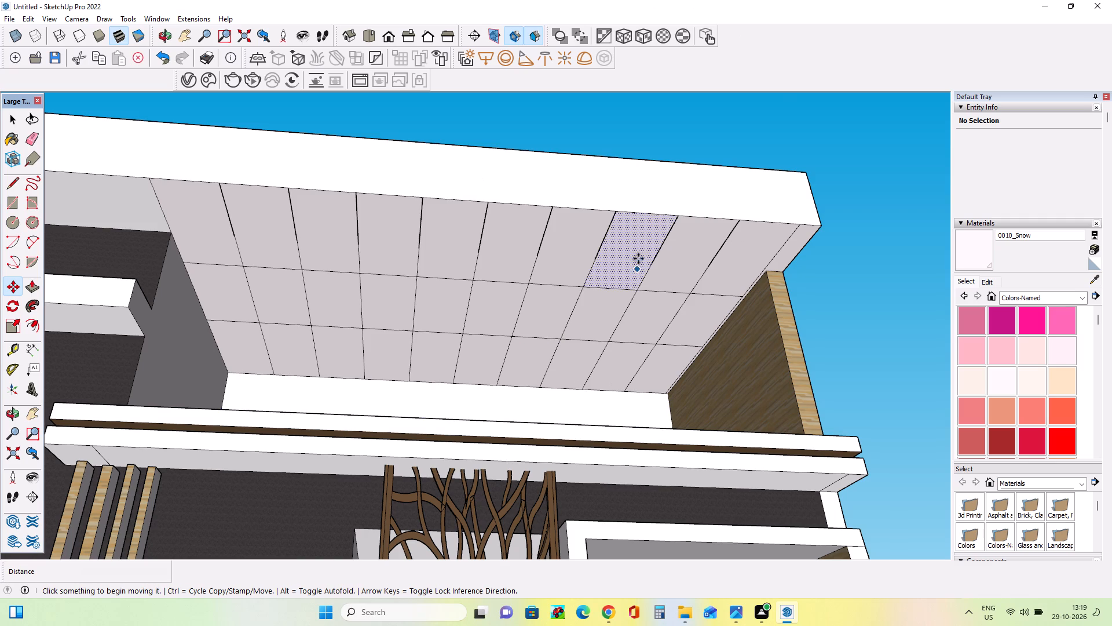
middle_click_drag(648, 235, 653, 222)
scroll(356, 250, "up", 4)
middle_click_drag(364, 236, 370, 158)
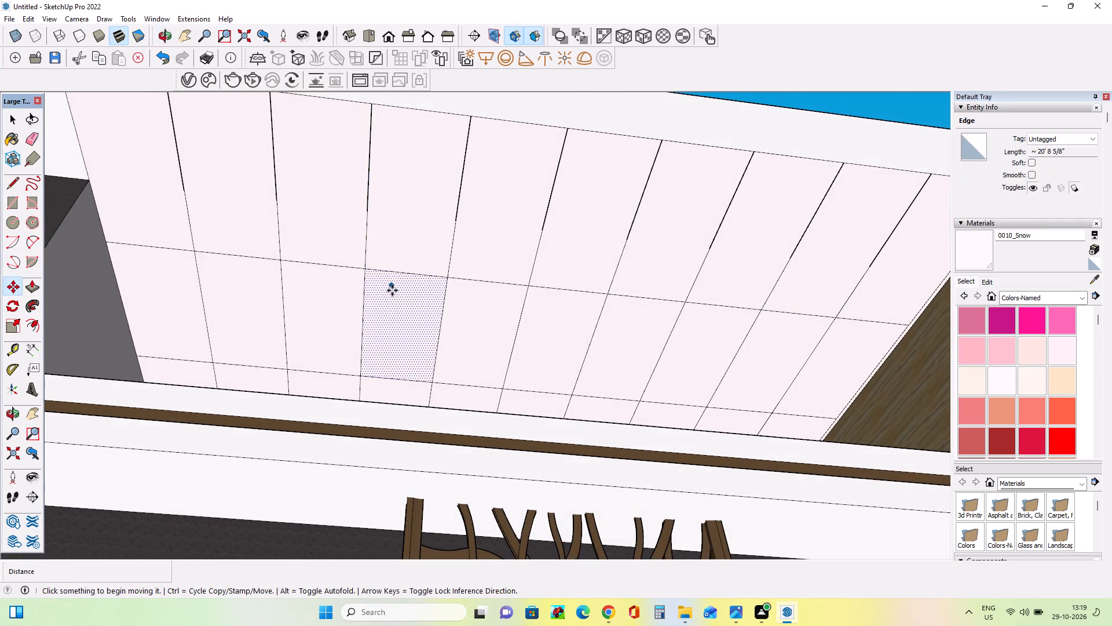
scroll(394, 307, "down", 5)
middle_click_drag(416, 229, 428, 282)
middle_click_drag(407, 278, 377, 321)
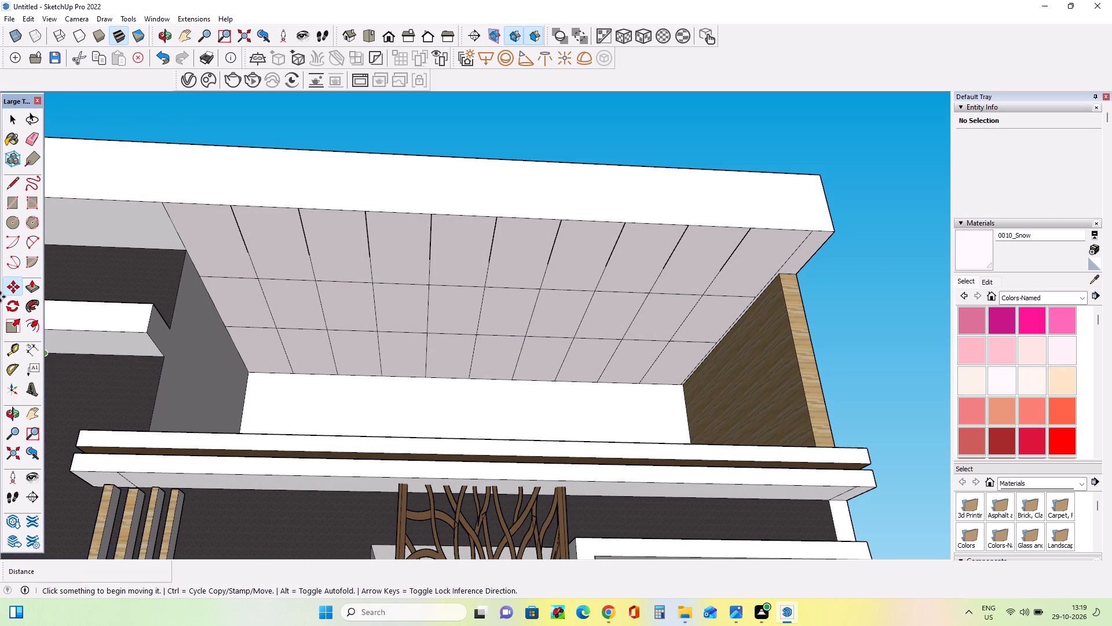
left_click(13, 183)
middle_click_drag(294, 315, 309, 300)
scroll(331, 292, "down", 2)
scroll(215, 222, "up", 6)
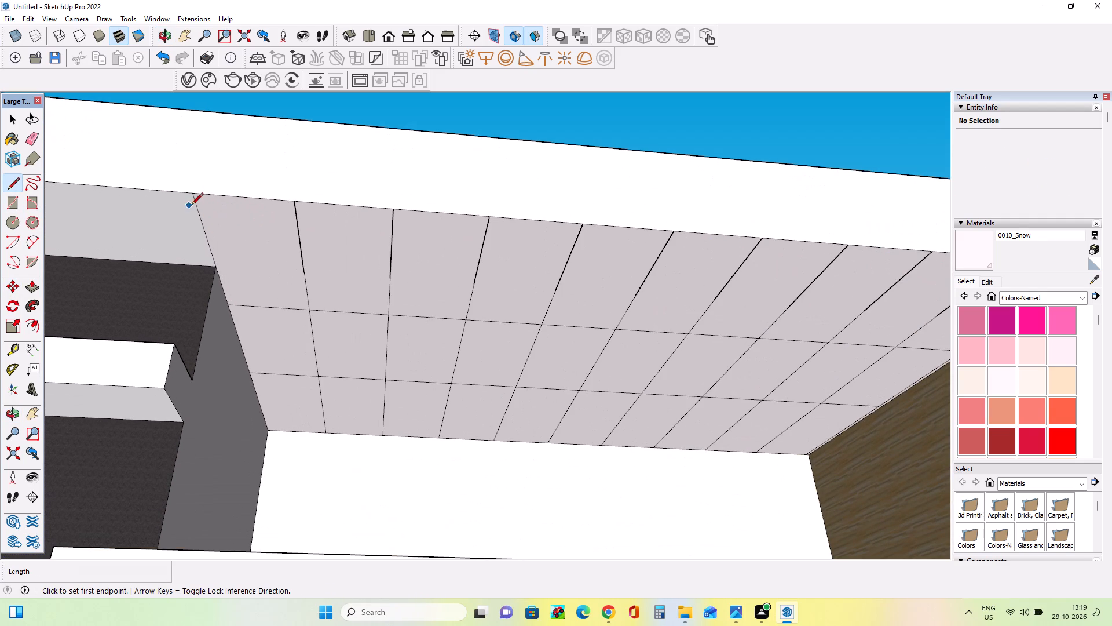
left_click(195, 203)
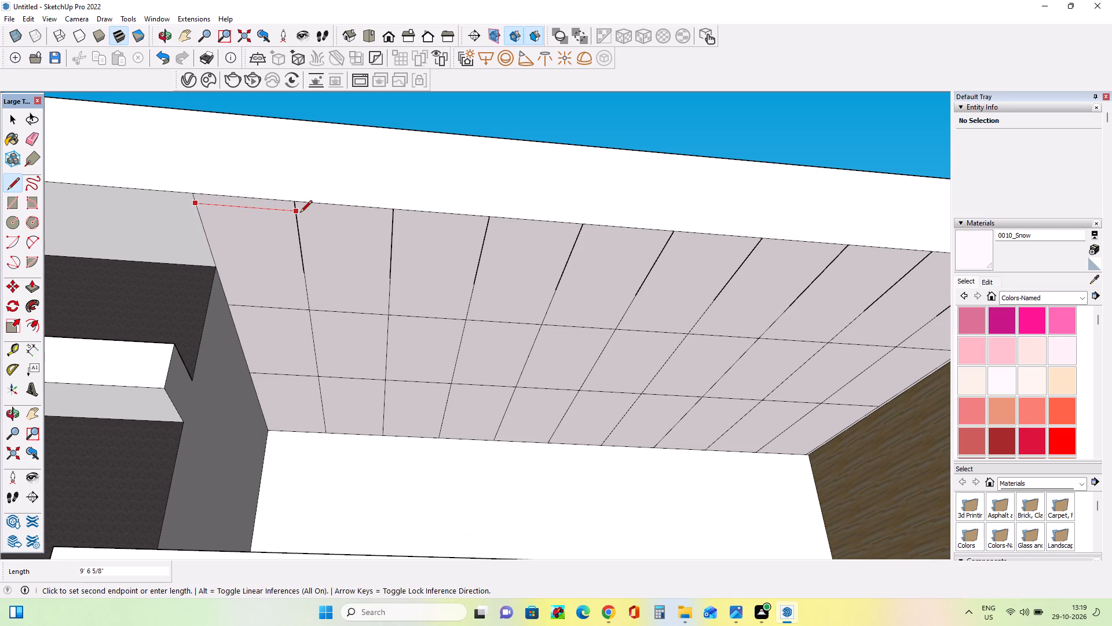
left_click(298, 214)
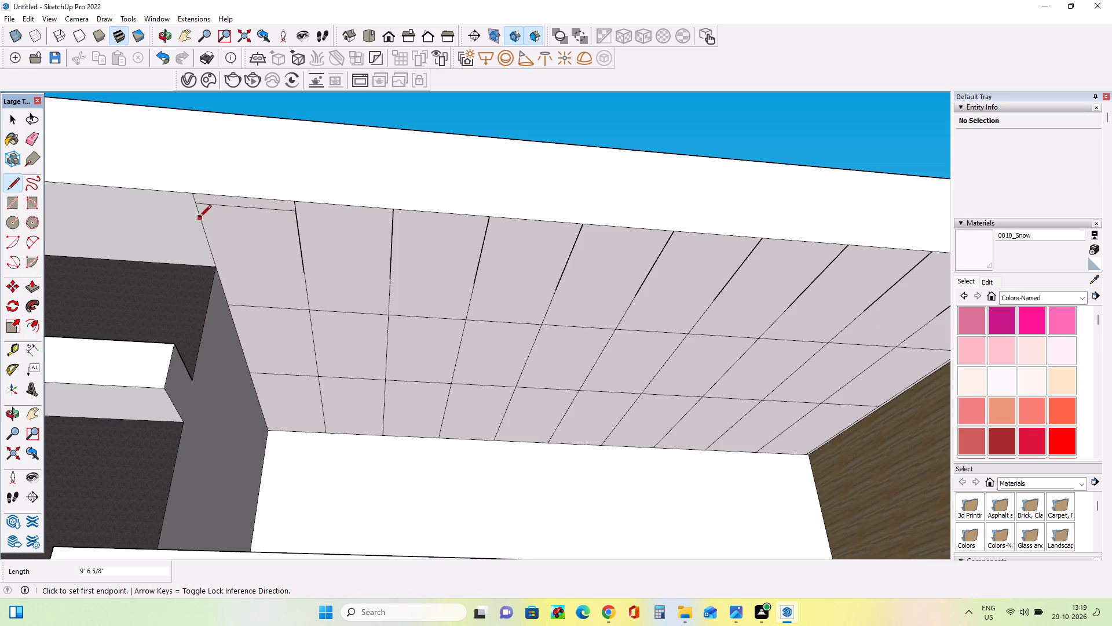
left_click(200, 211)
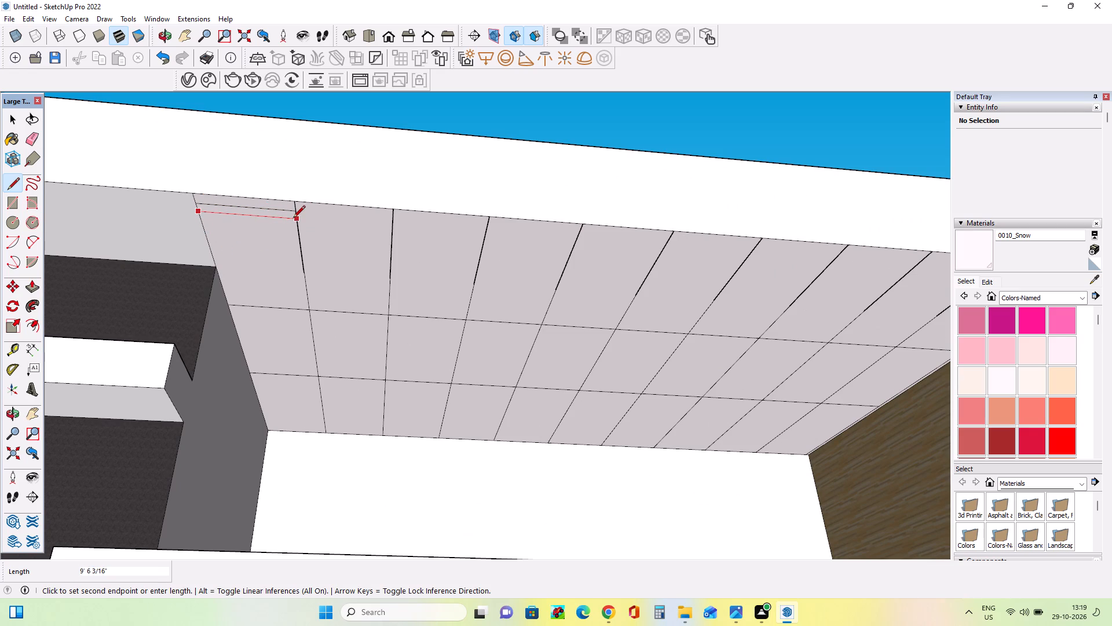
left_click(293, 219)
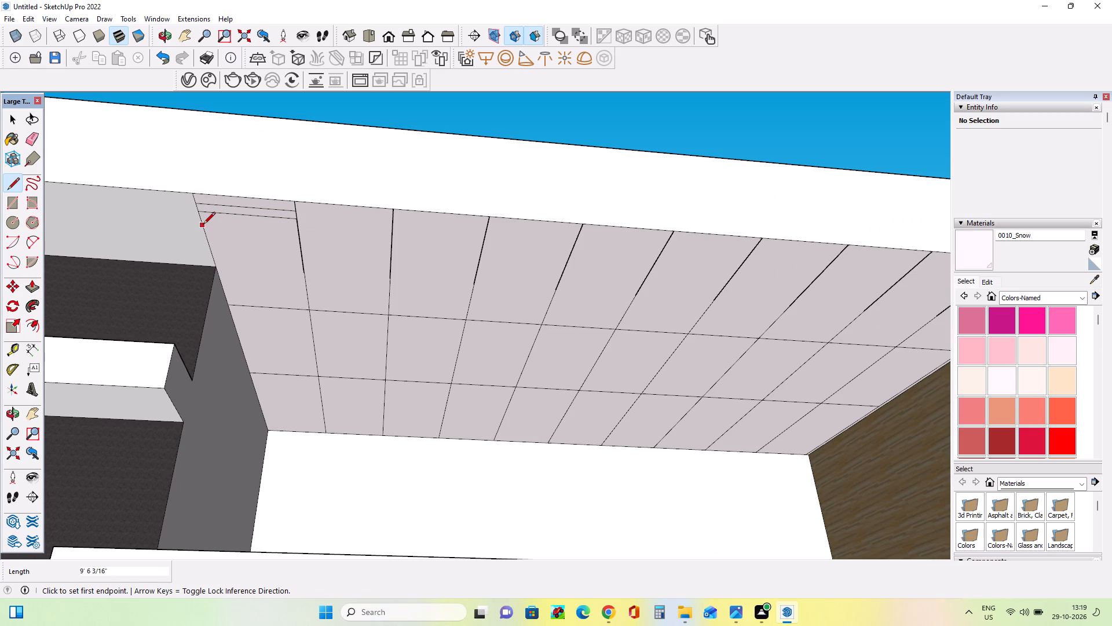
Draw three more evenly spaced parallel lines about 9' 6" long in the same panel, continuing inward from the first two.
left_click(203, 225)
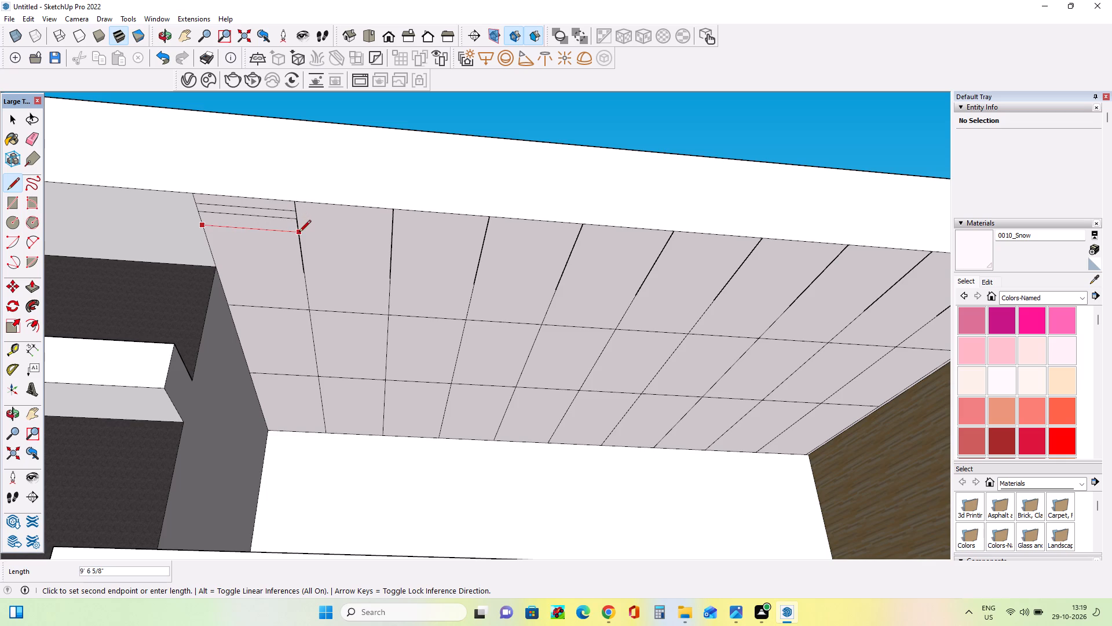
key("Escape")
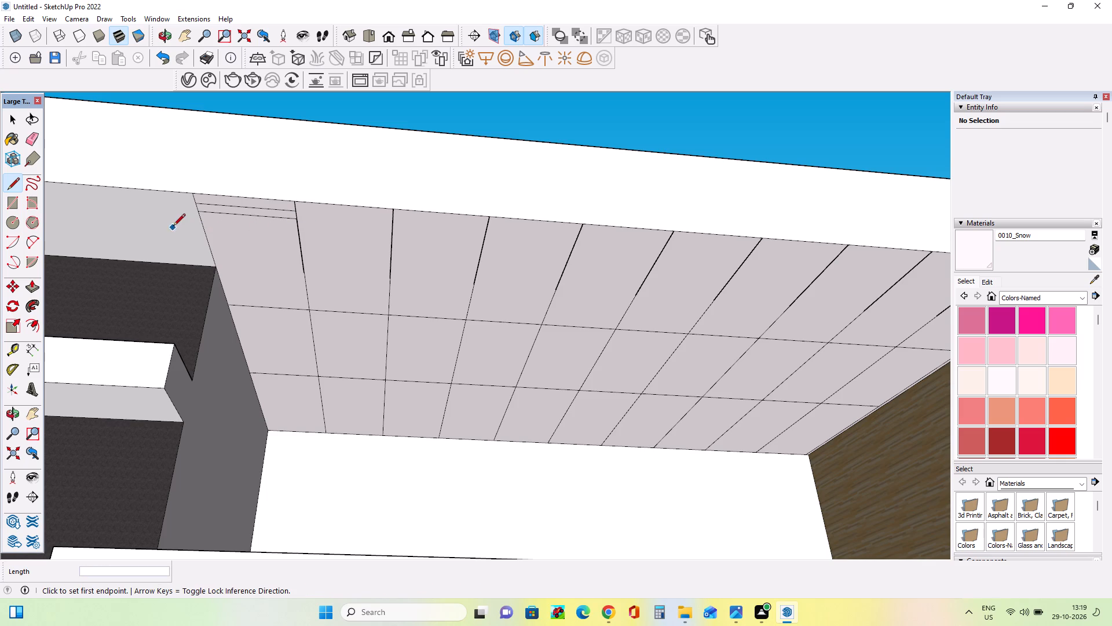
scroll(178, 228, "up", 5)
left_click(213, 212)
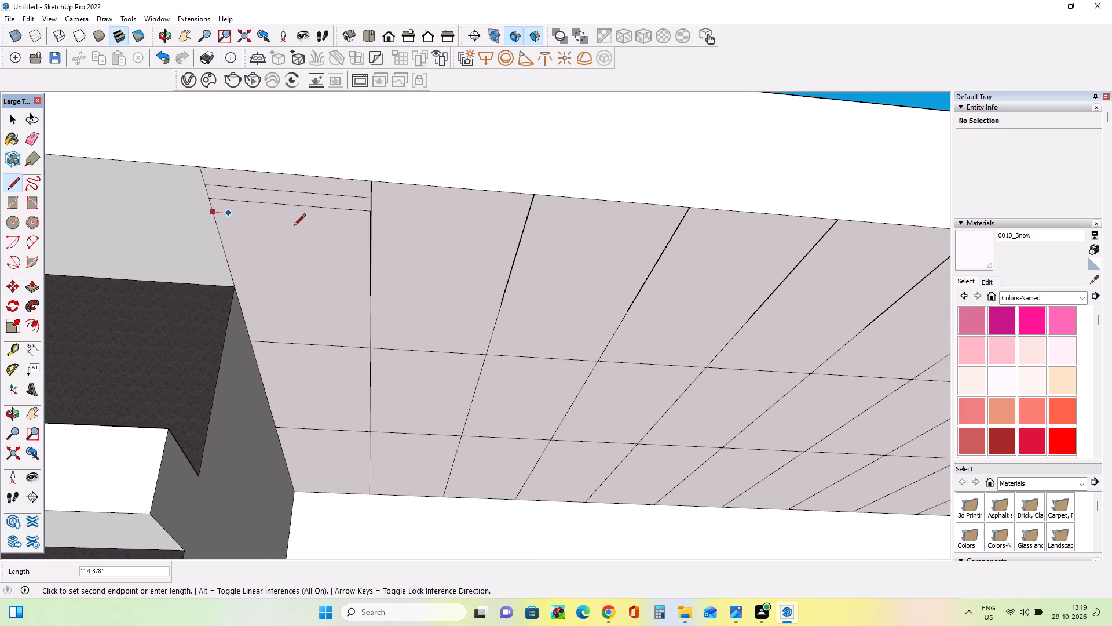
left_click(370, 223)
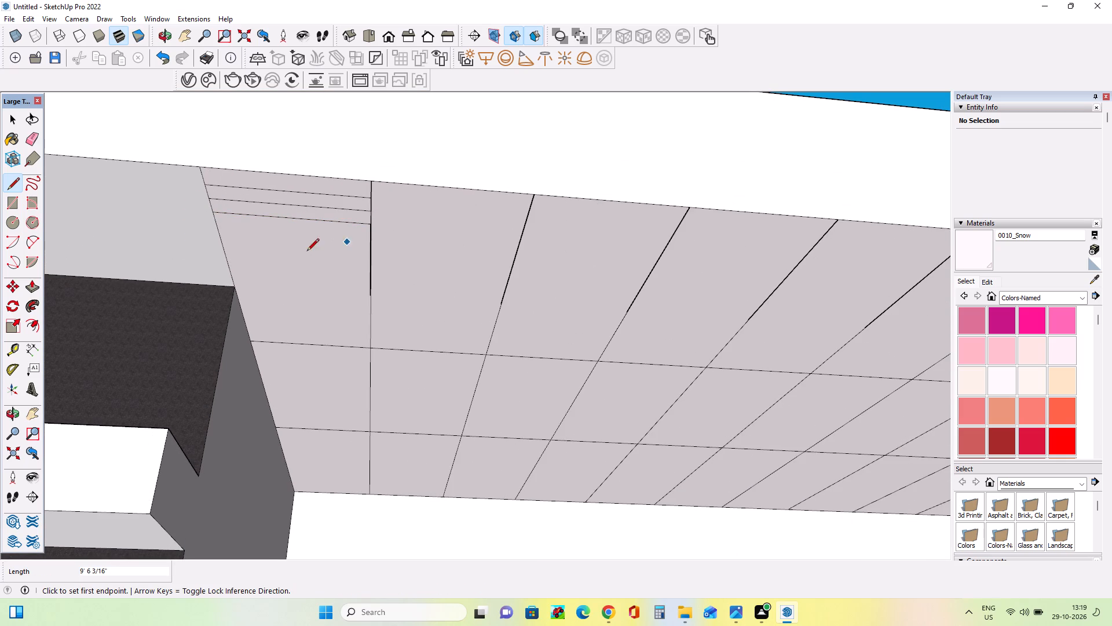
left_click(217, 224)
left_click(368, 239)
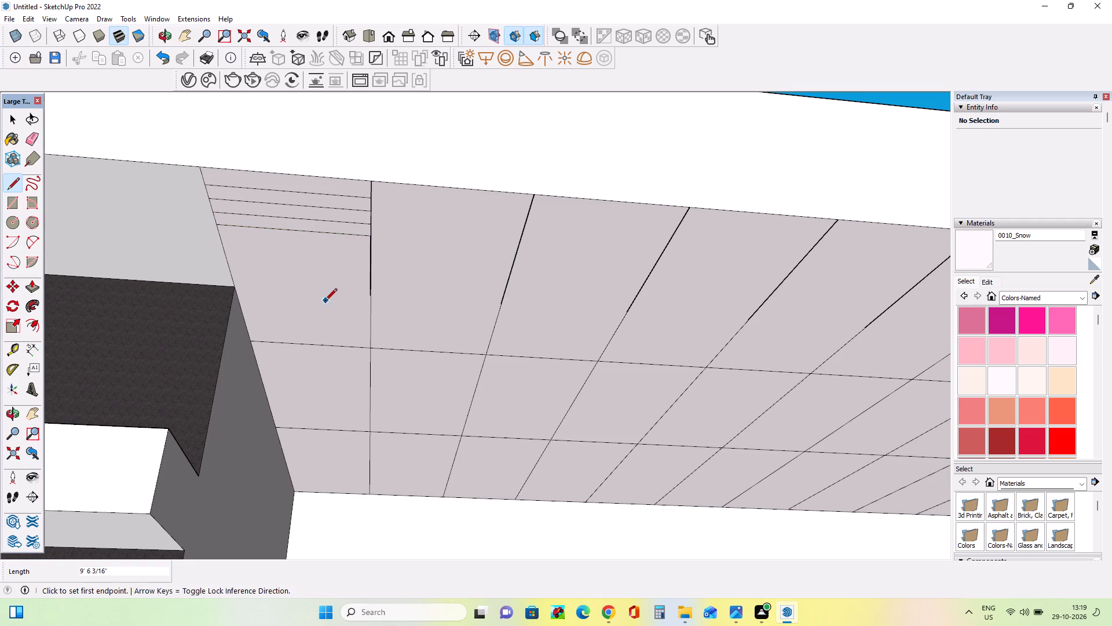
middle_click(325, 303)
scroll(211, 243, "up", 3)
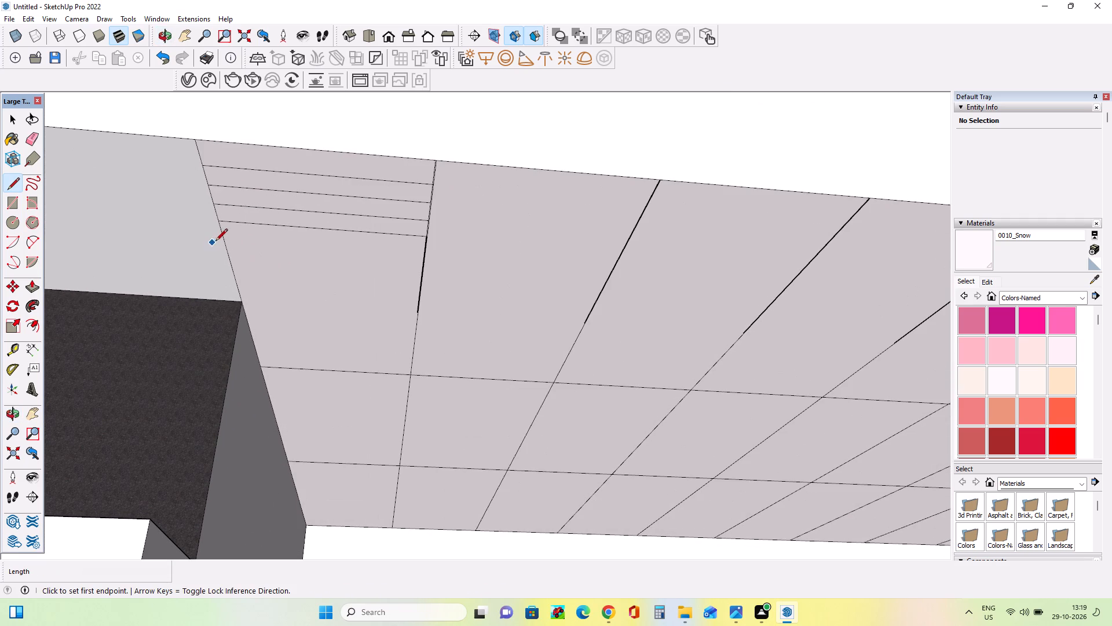
left_click(222, 238)
left_click(425, 250)
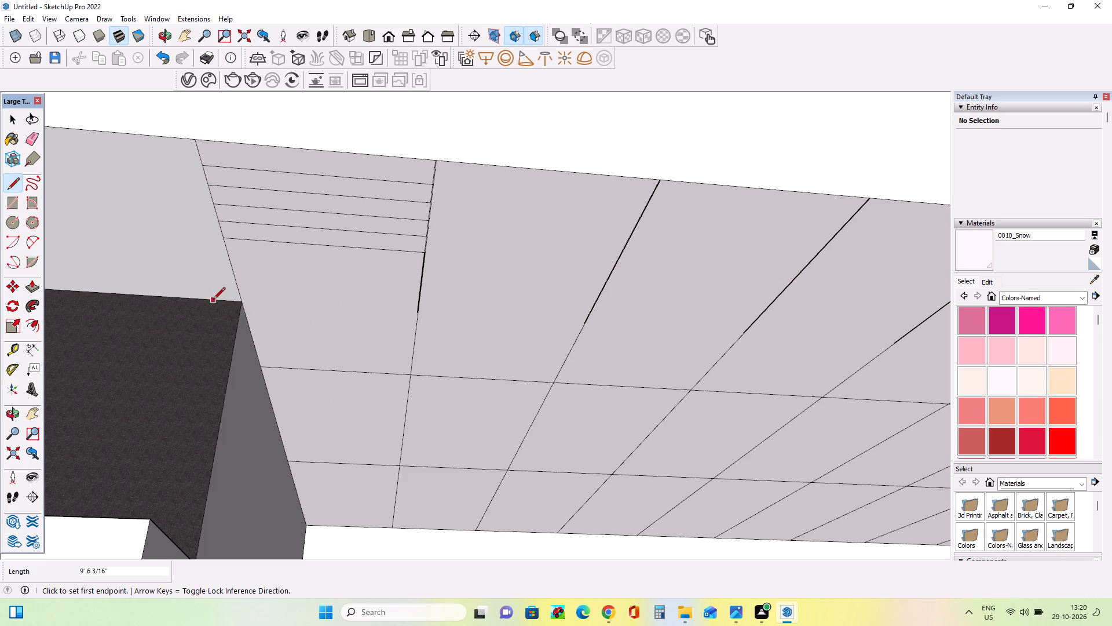
Draw four closely spaced parallel lines about 9' 6" long at the panel's inner end, working outward from the first cross grid line.
middle_click_drag(213, 299, 154, 268)
middle_click_drag(264, 361, 265, 356)
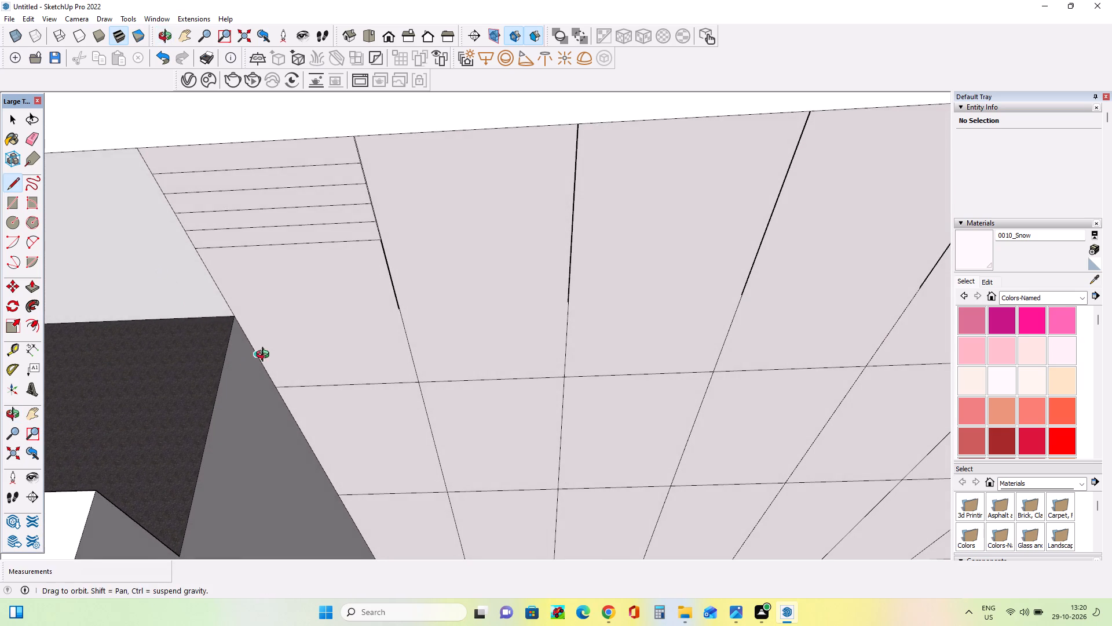
middle_click_drag(265, 356, 281, 325)
scroll(252, 378, "up", 3)
left_click(268, 377)
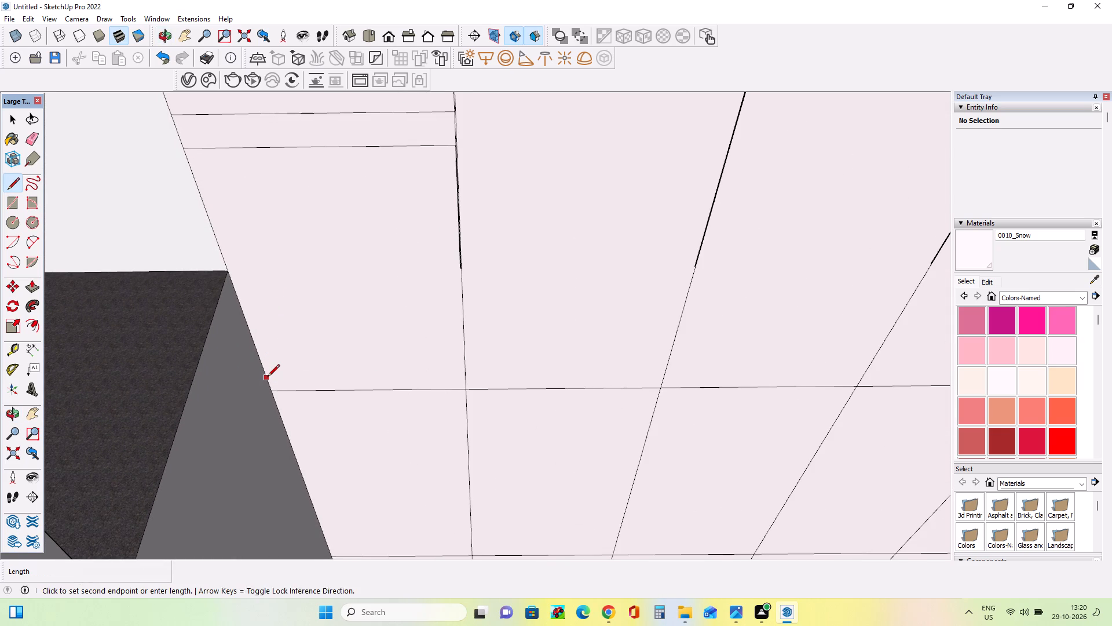
left_click(463, 371)
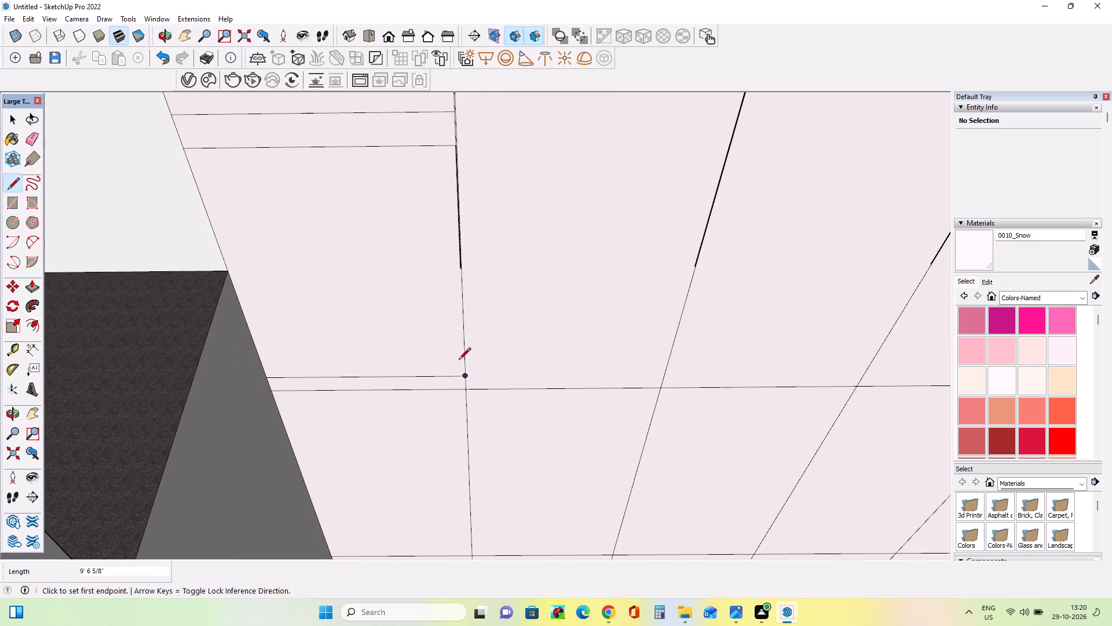
left_click(465, 362)
left_click(263, 361)
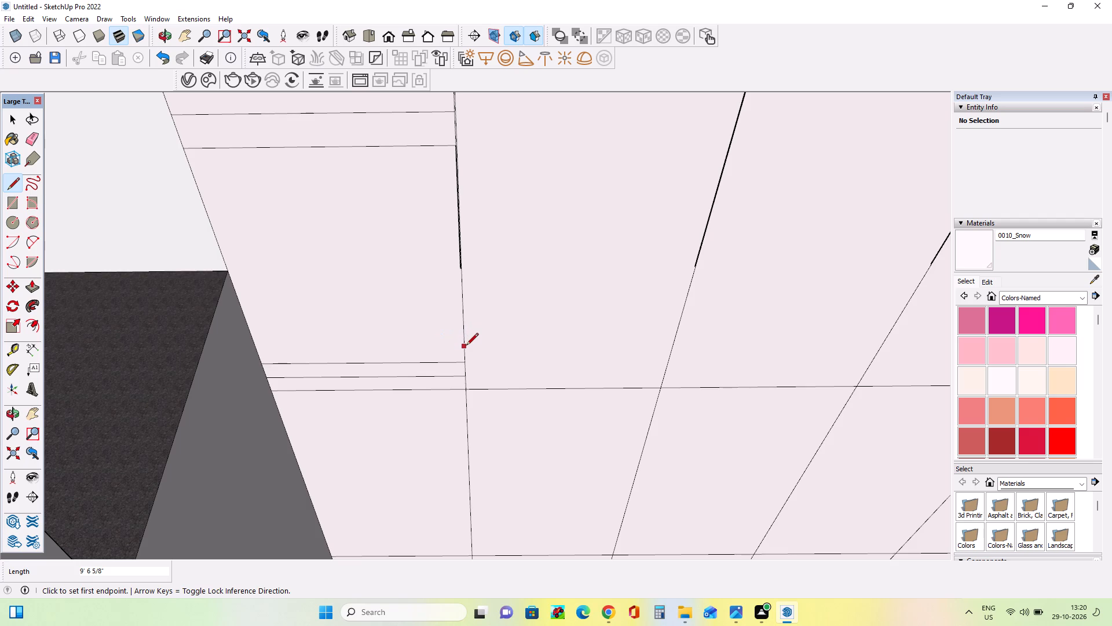
left_click(466, 347)
left_click(254, 350)
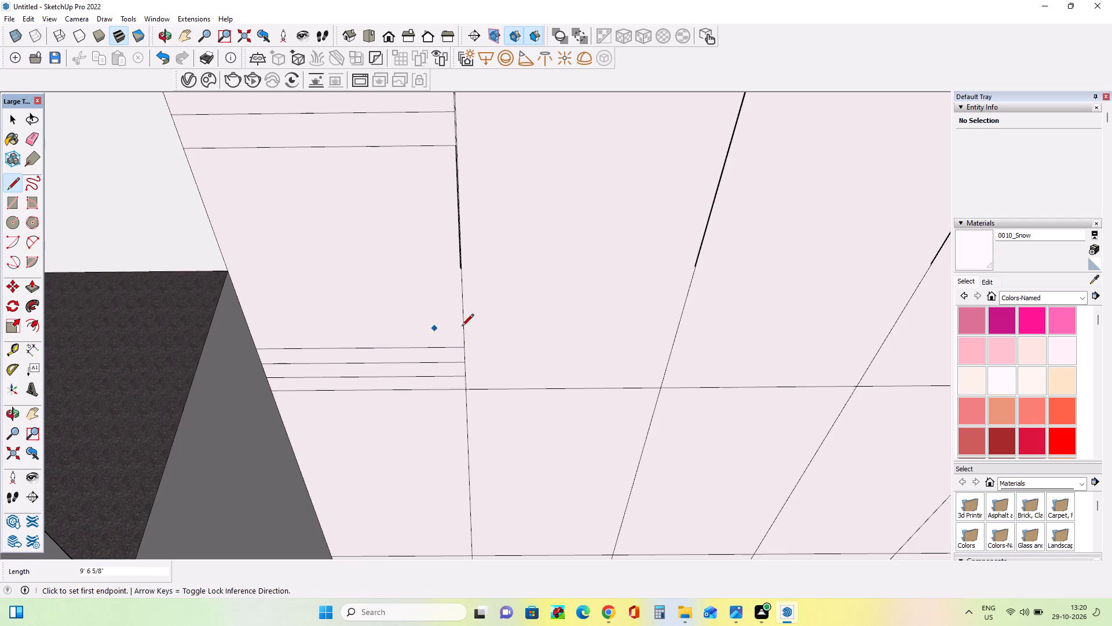
left_click(463, 333)
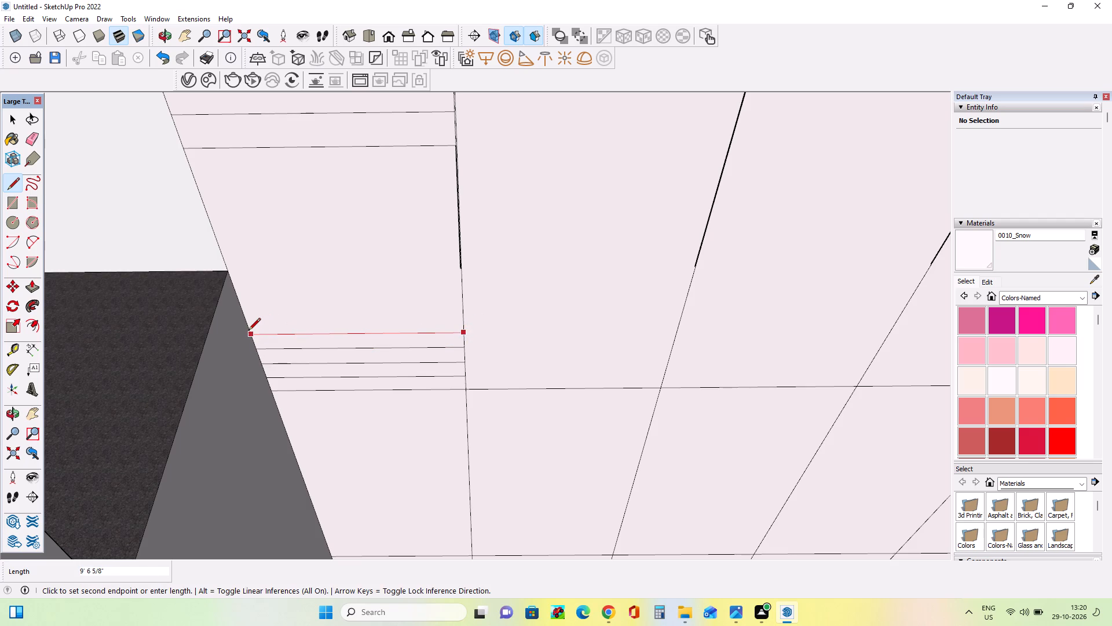
left_click(248, 331)
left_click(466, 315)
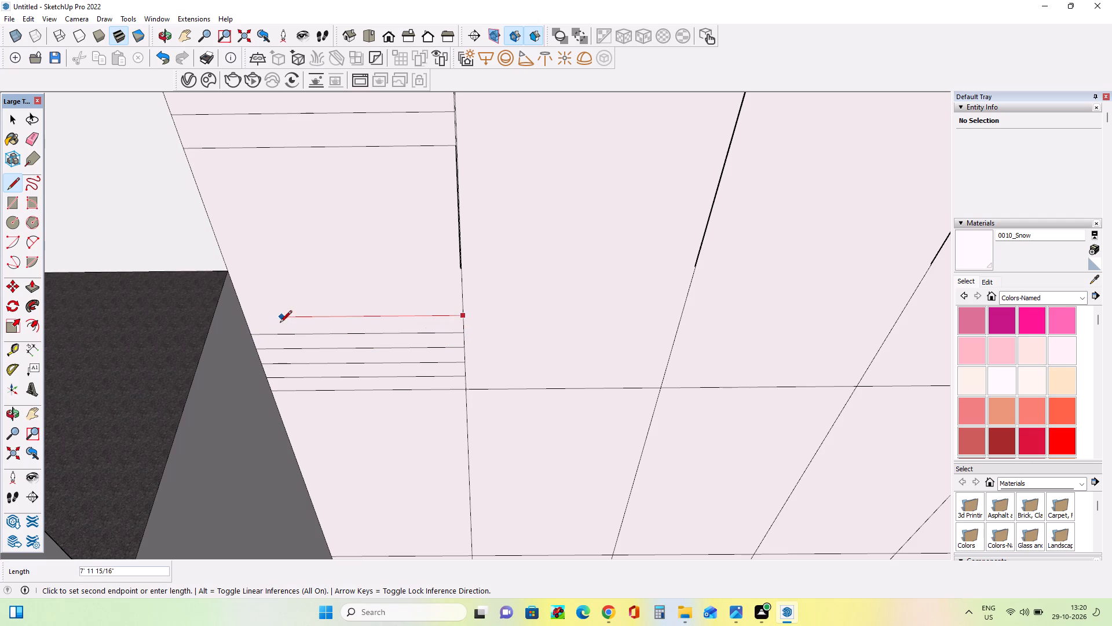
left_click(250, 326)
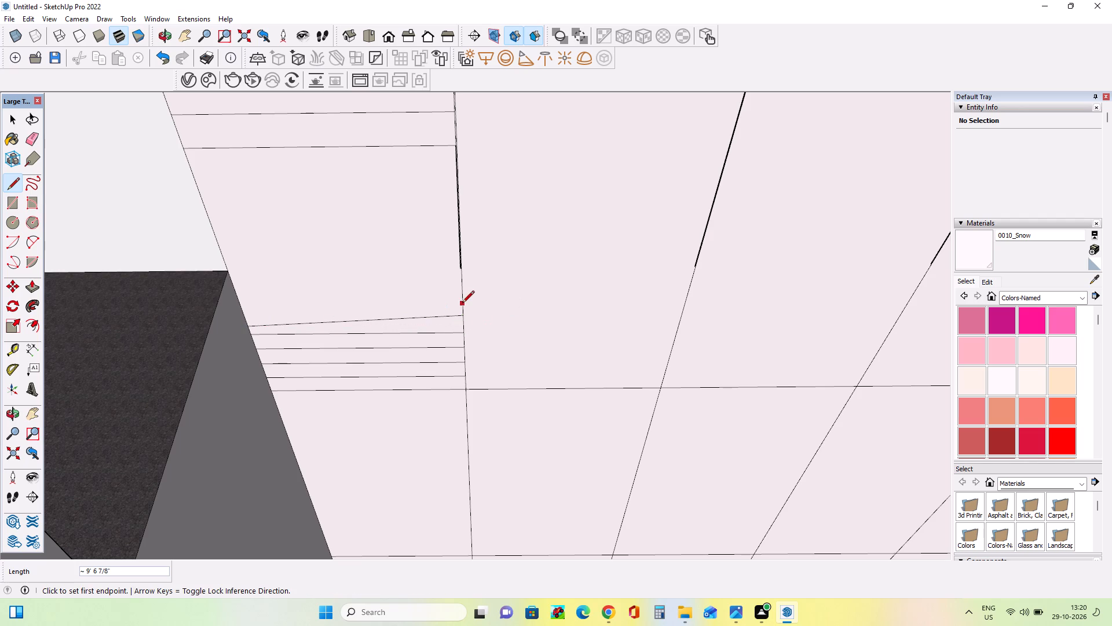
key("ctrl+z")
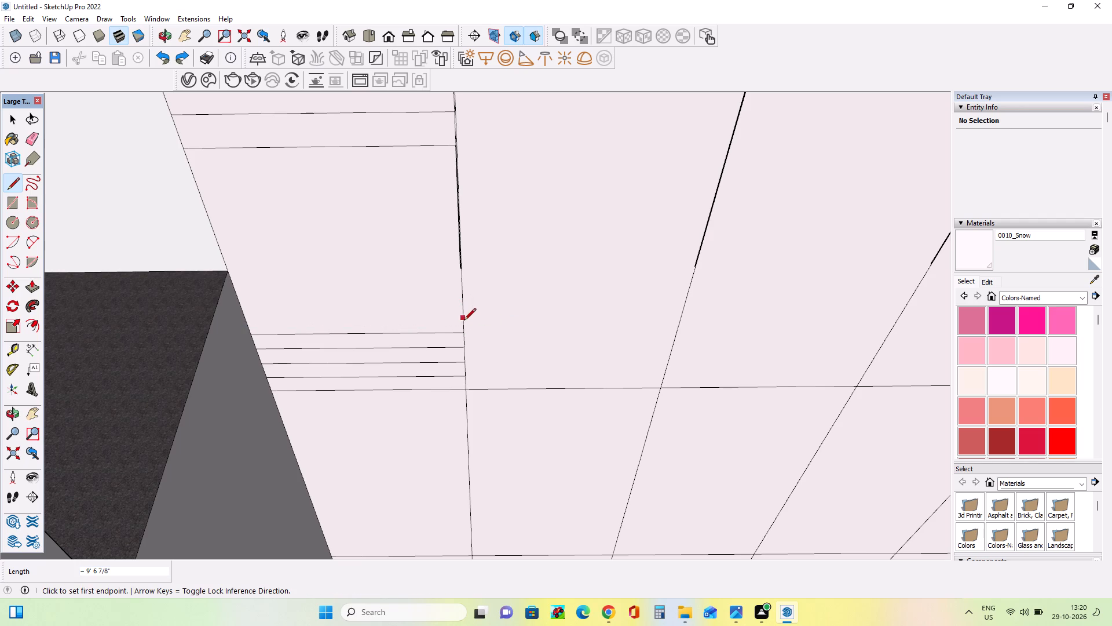
Add two more parallel lines across the panel, continuing the closely spaced group beside the first cross grid line.
left_click(463, 320)
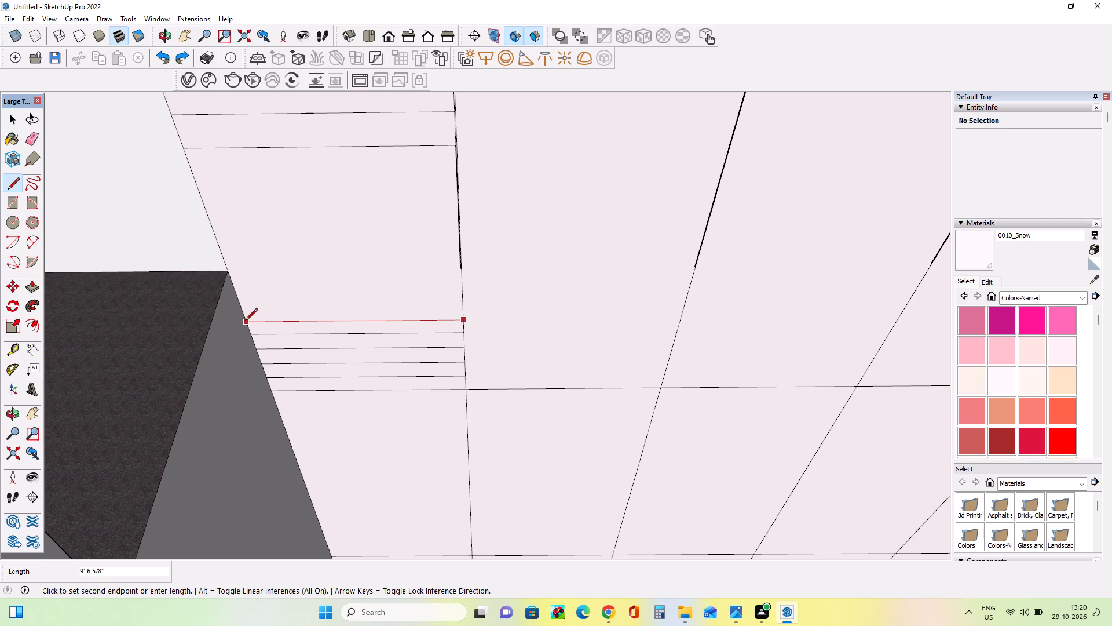
left_click(246, 321)
left_click(462, 303)
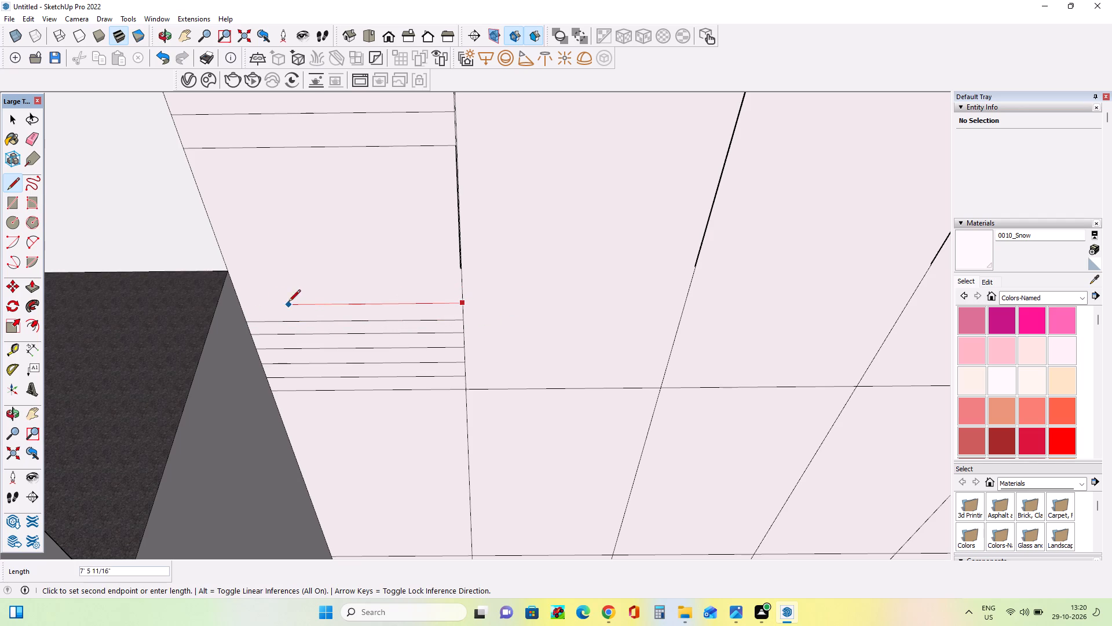
left_click(244, 310)
Draw a line about 7/16" long bridging the narrow gap between the outer group's innermost line and the column's dividing edge.
middle_click_drag(343, 339, 365, 354)
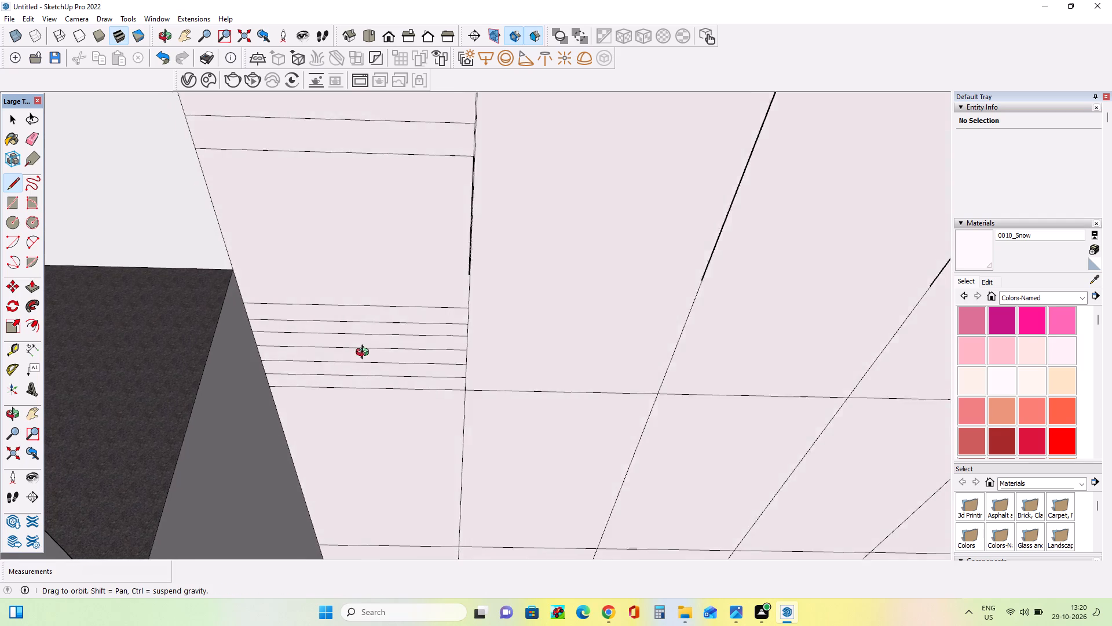
middle_click_drag(365, 354, 370, 357)
scroll(462, 236, "up", 16)
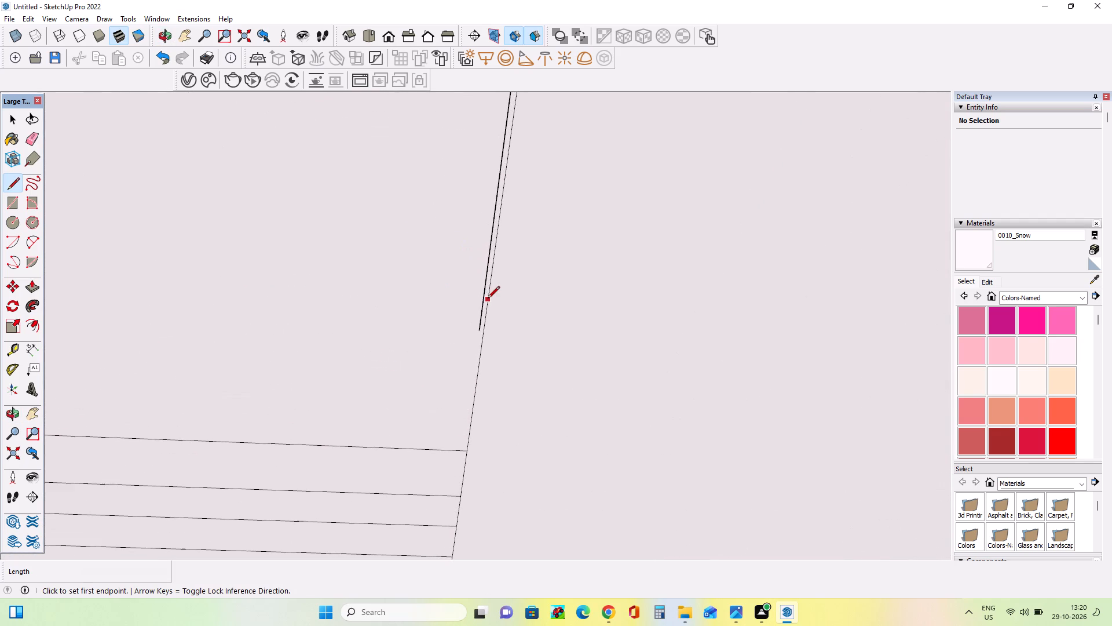
scroll(490, 325, "down", 13)
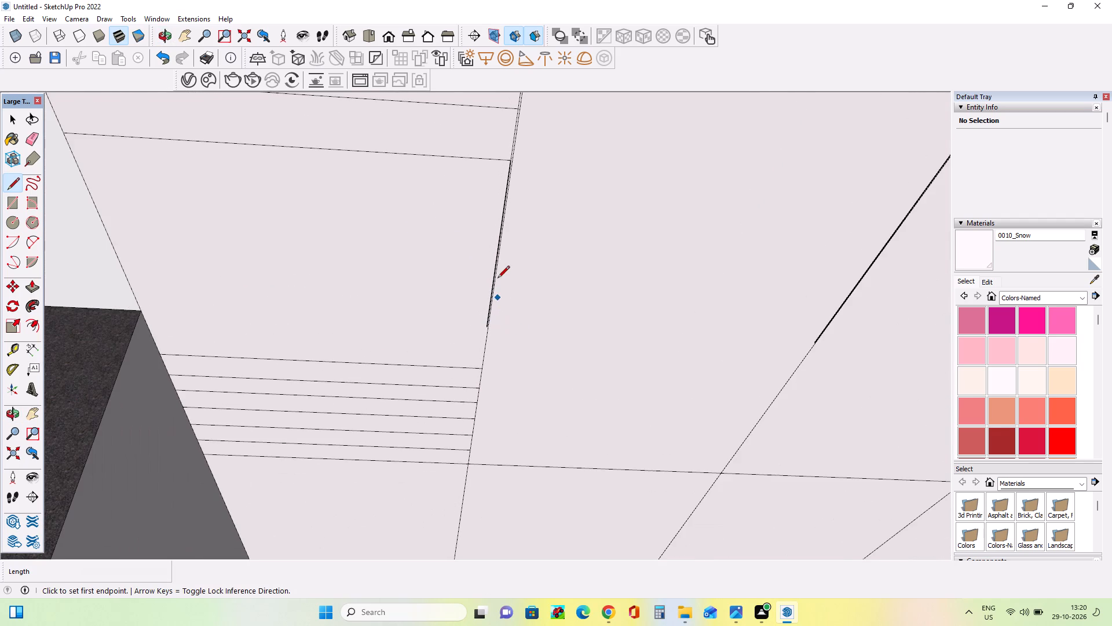
scroll(495, 270, "up", 3)
scroll(515, 120, "up", 3)
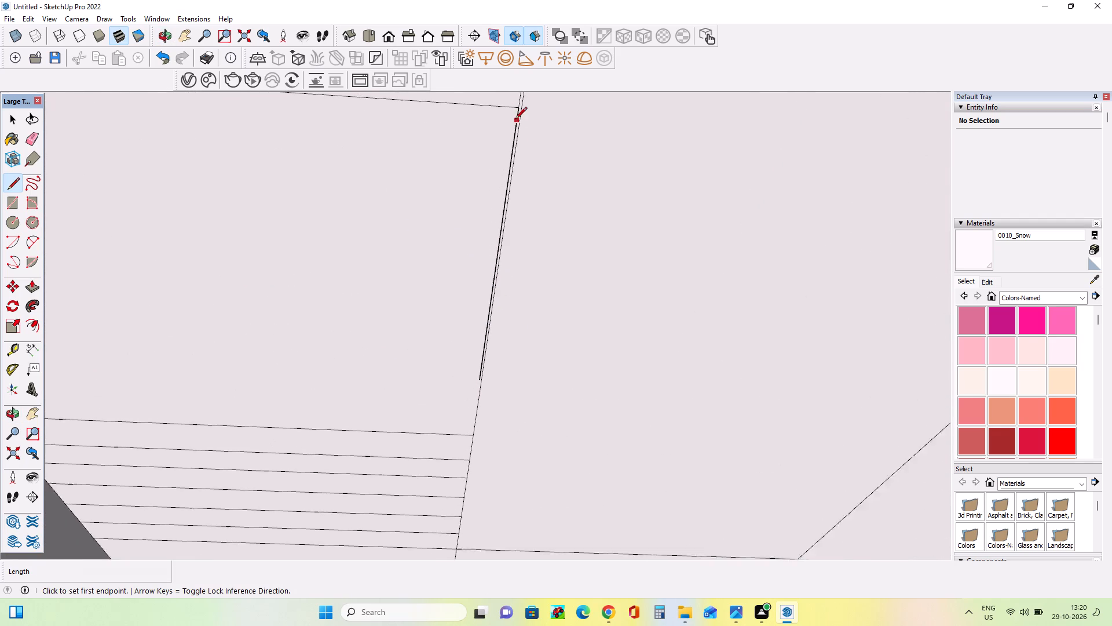
scroll(515, 120, "up", 5)
middle_click_drag(522, 127, 511, 173)
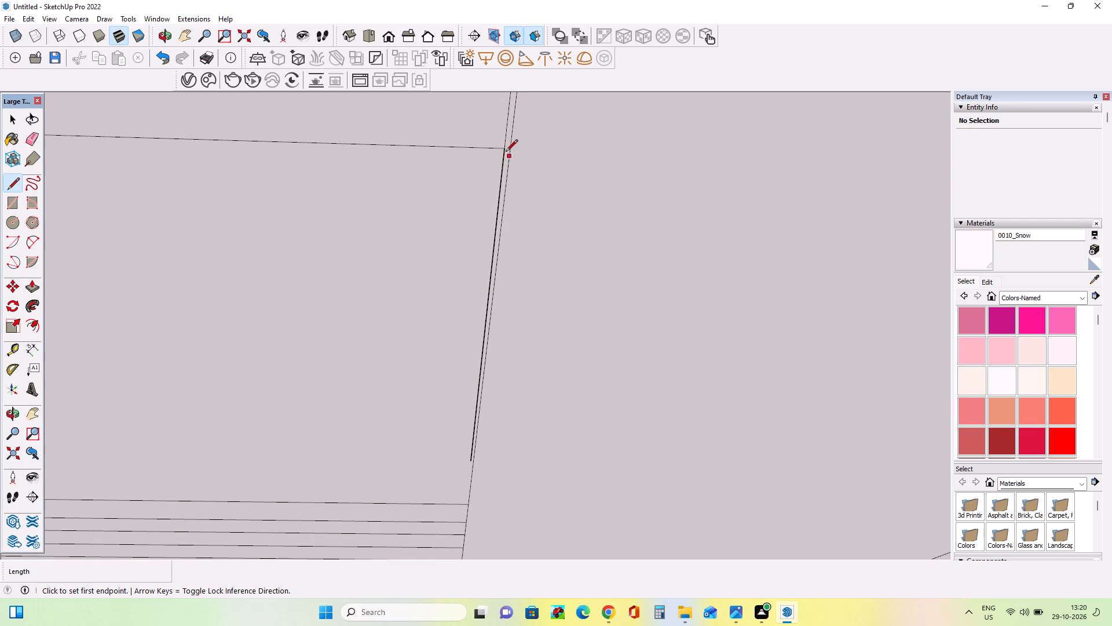
left_click(500, 149)
left_click(510, 150)
scroll(511, 170, "up", 2)
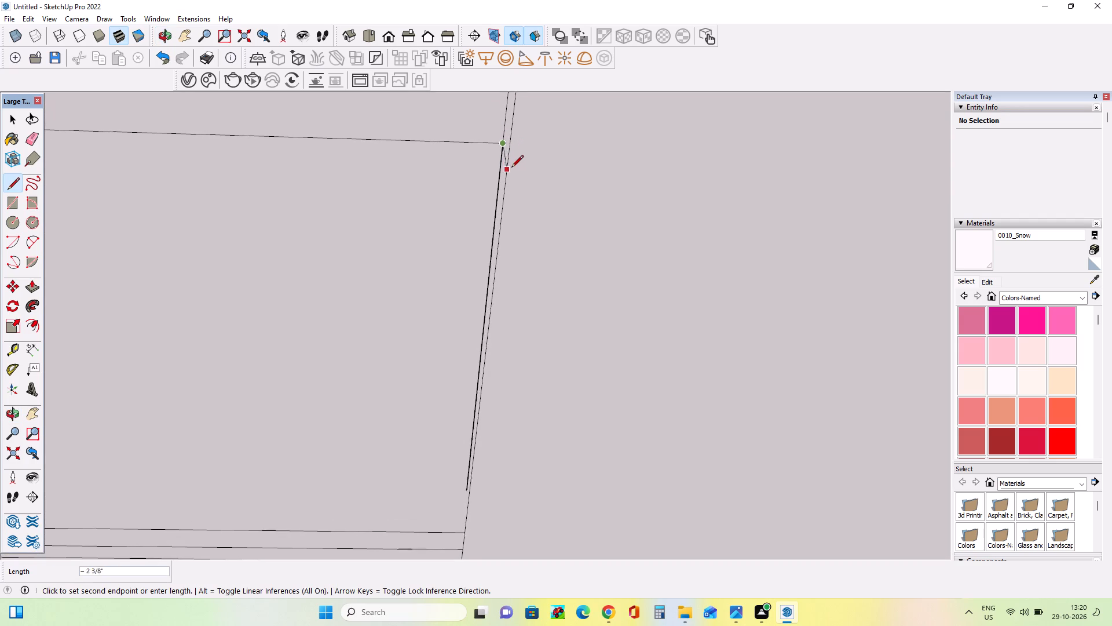
scroll(511, 168, "up", 5)
left_click(512, 133)
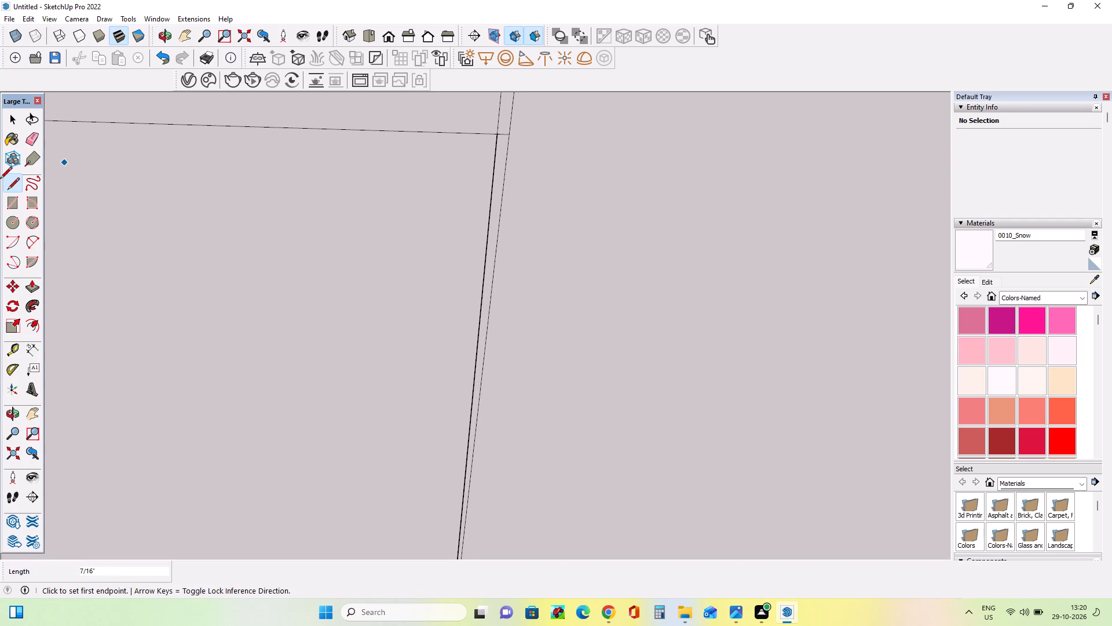
Erase the stray doubled edge segment beside the column's dividing edge, inward of the outer line group.
left_click(28, 138)
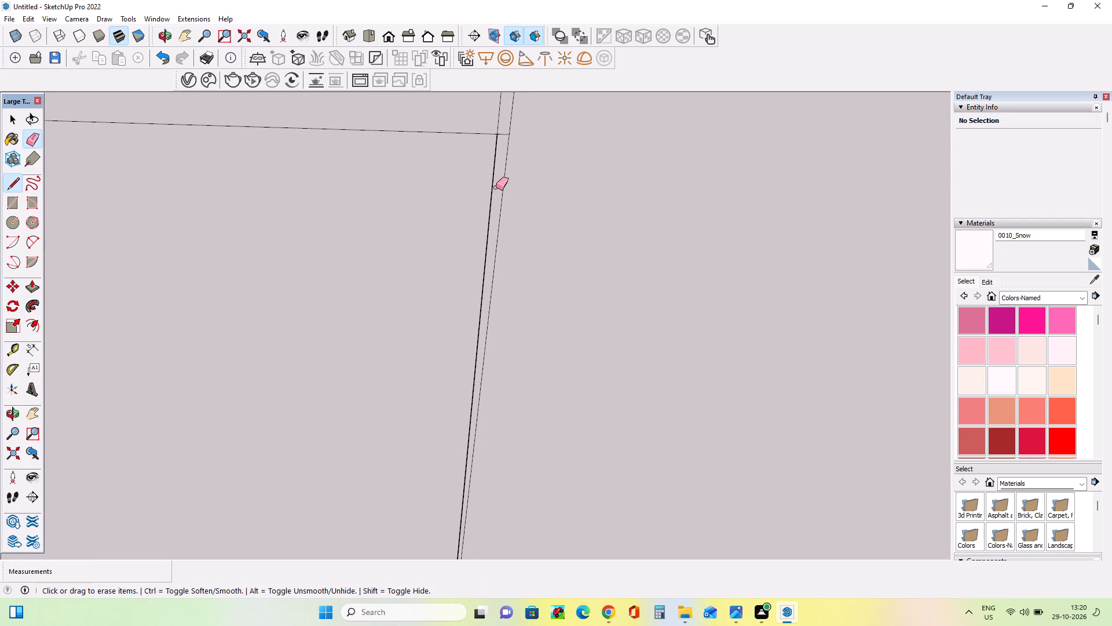
left_click(496, 187)
left_click(492, 185)
scroll(477, 216, "down", 13)
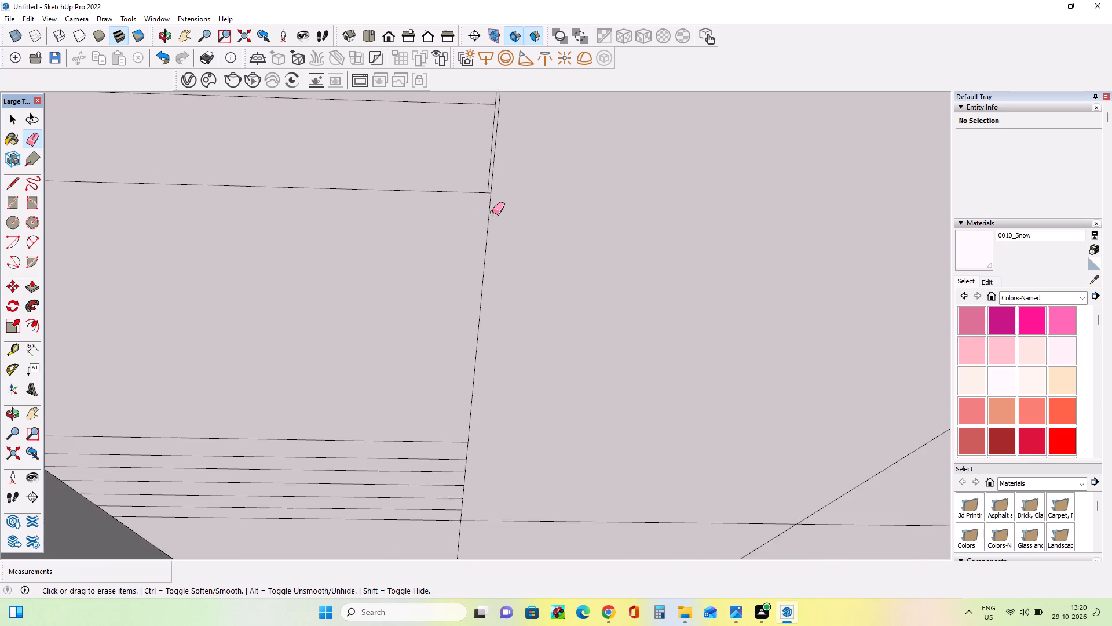
Draw a line across the panel between the roof's outer edge and the first line of the outer group.
scroll(492, 212, "down", 9)
middle_click_drag(505, 222, 522, 191)
scroll(522, 191, "down", 5)
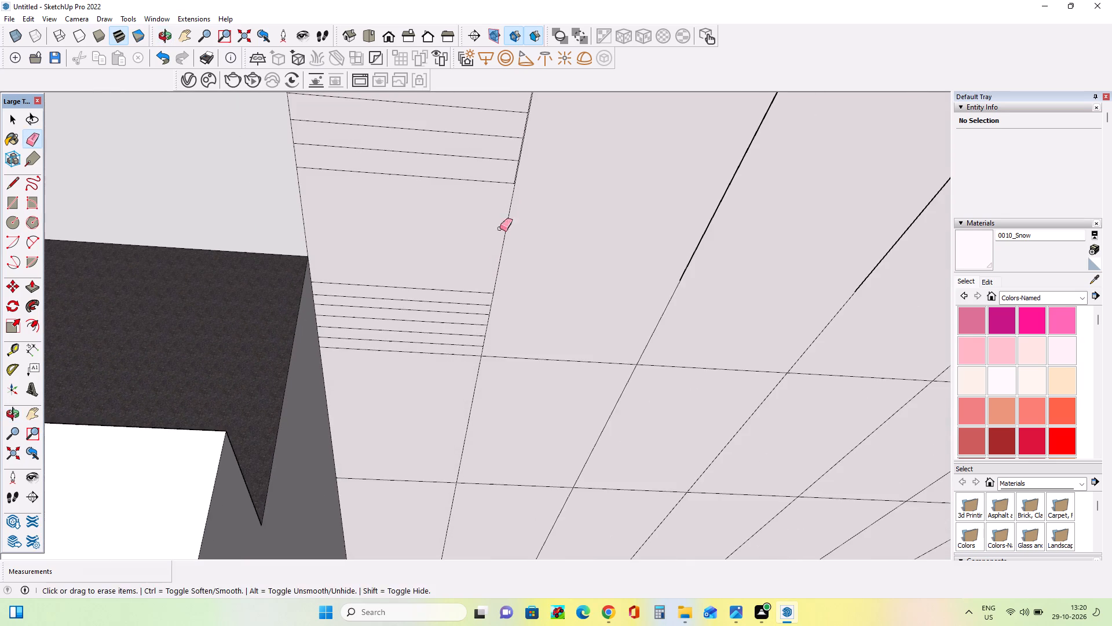
middle_click_drag(487, 275, 442, 243)
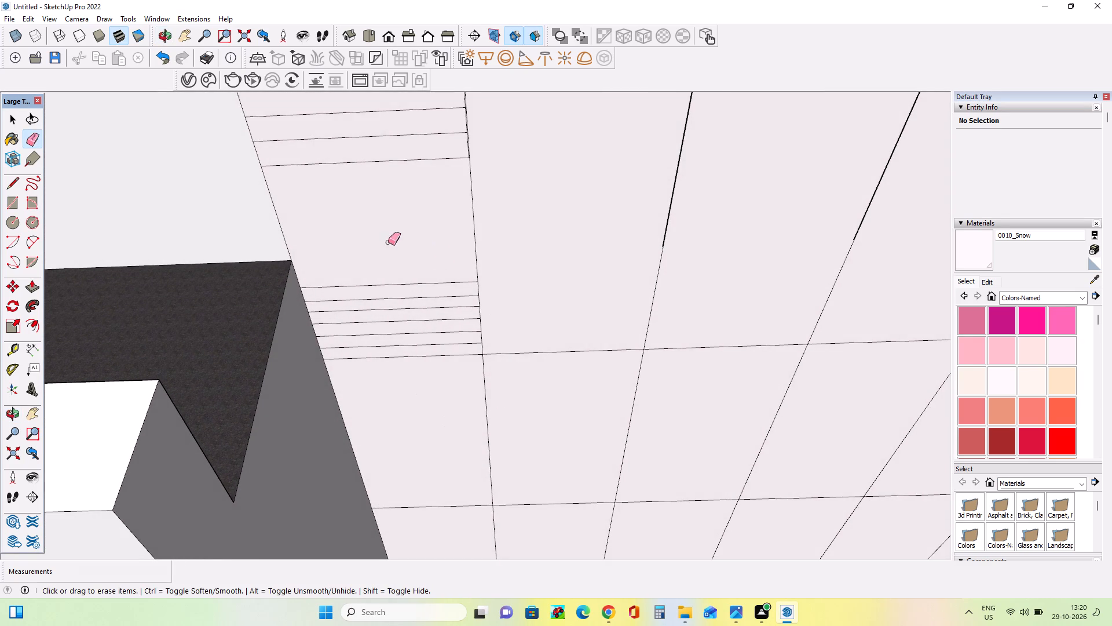
scroll(385, 263, "down", 5)
middle_click_drag(397, 204, 397, 180)
left_click(9, 187)
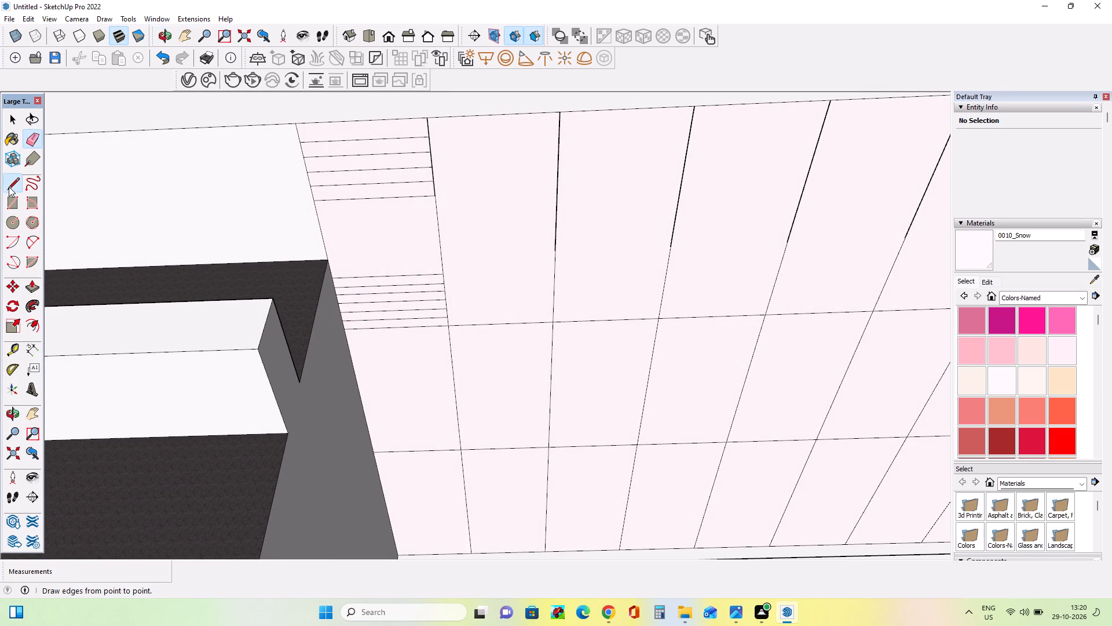
scroll(324, 140, "up", 3)
left_click(290, 133)
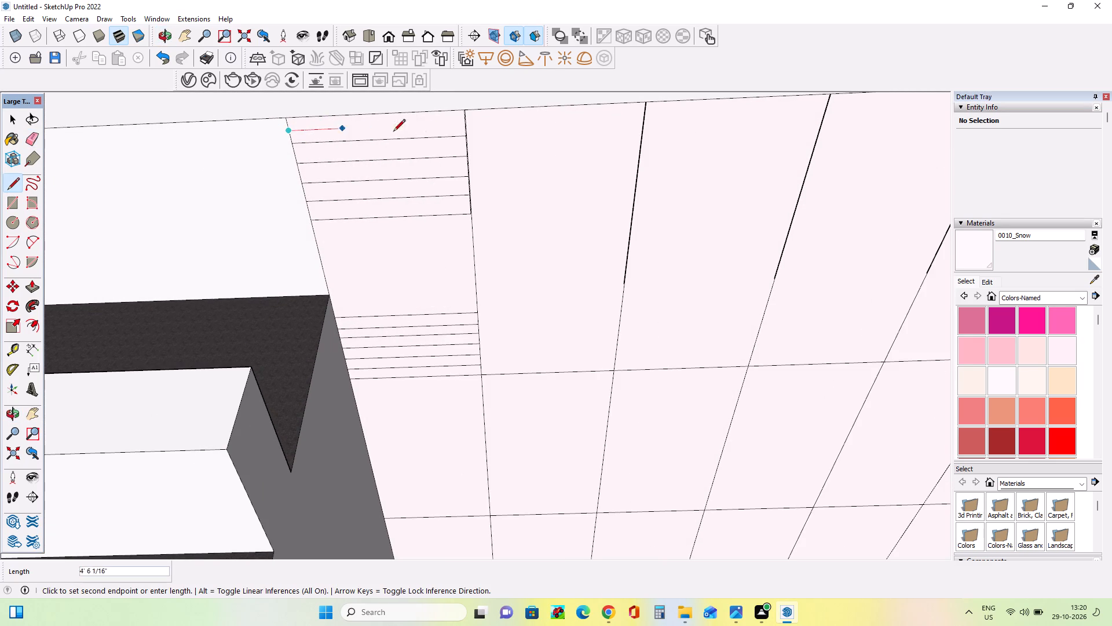
left_click(468, 122)
Draw four more parallel lines about 9' 6" long across the panel, halving the remaining gaps in the outer line group.
scroll(459, 191, "up", 4)
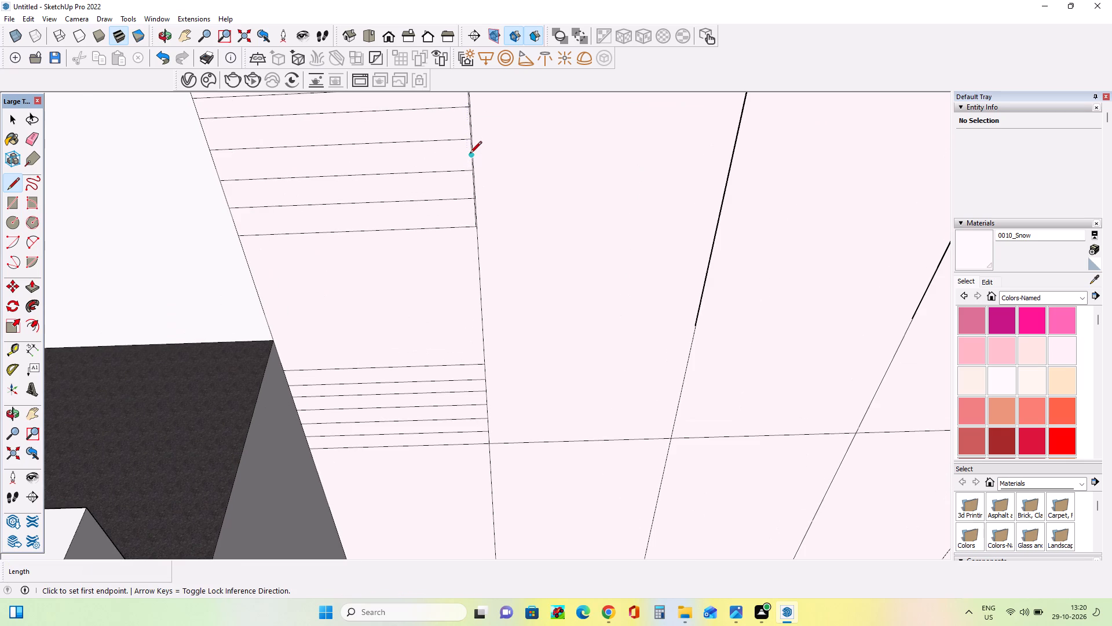
left_click(471, 154)
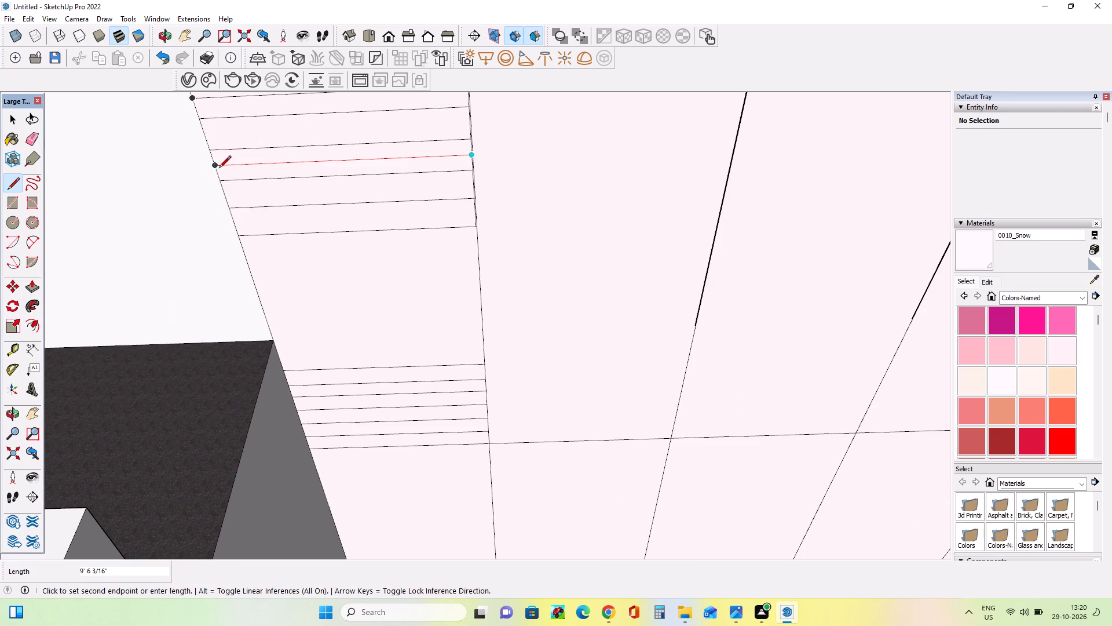
left_click(216, 169)
left_click(474, 185)
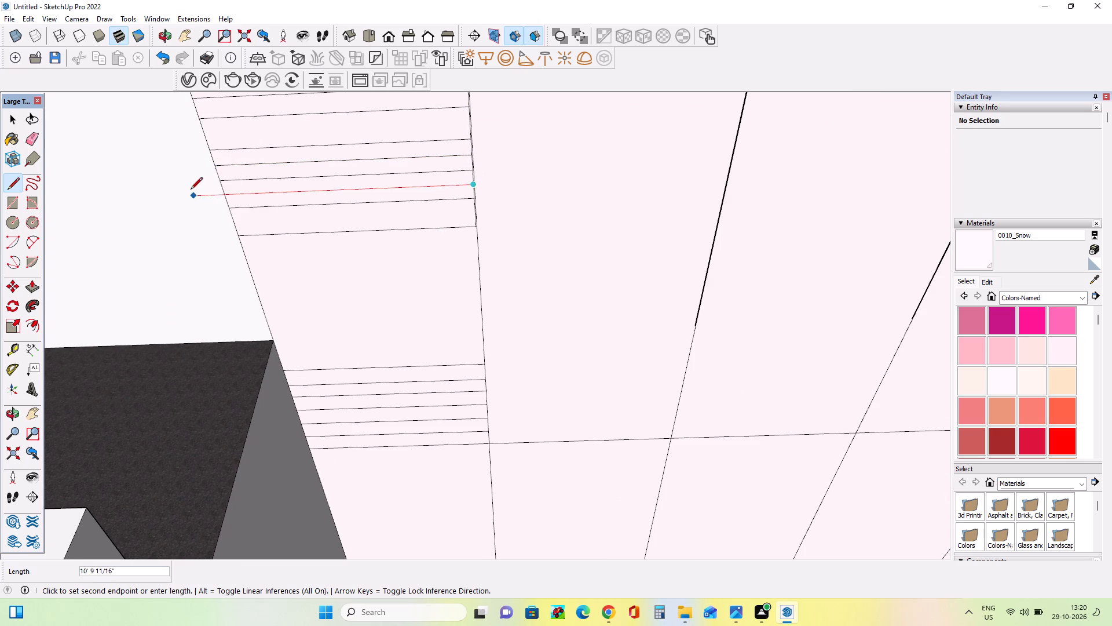
left_click(231, 194)
left_click(475, 211)
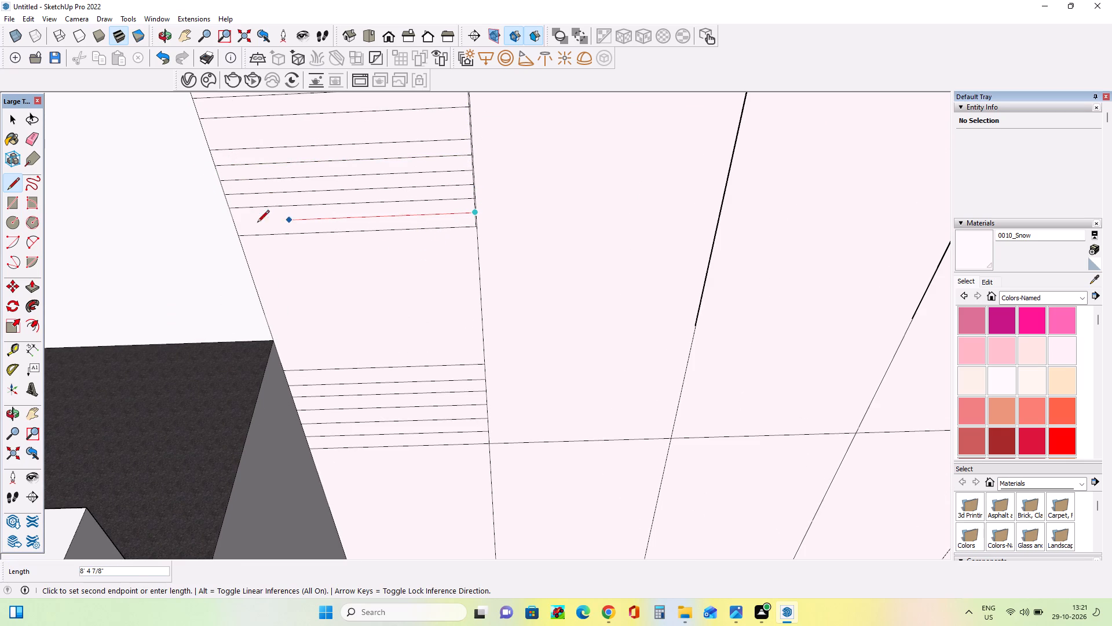
left_click(231, 226)
middle_click_drag(327, 293, 332, 305)
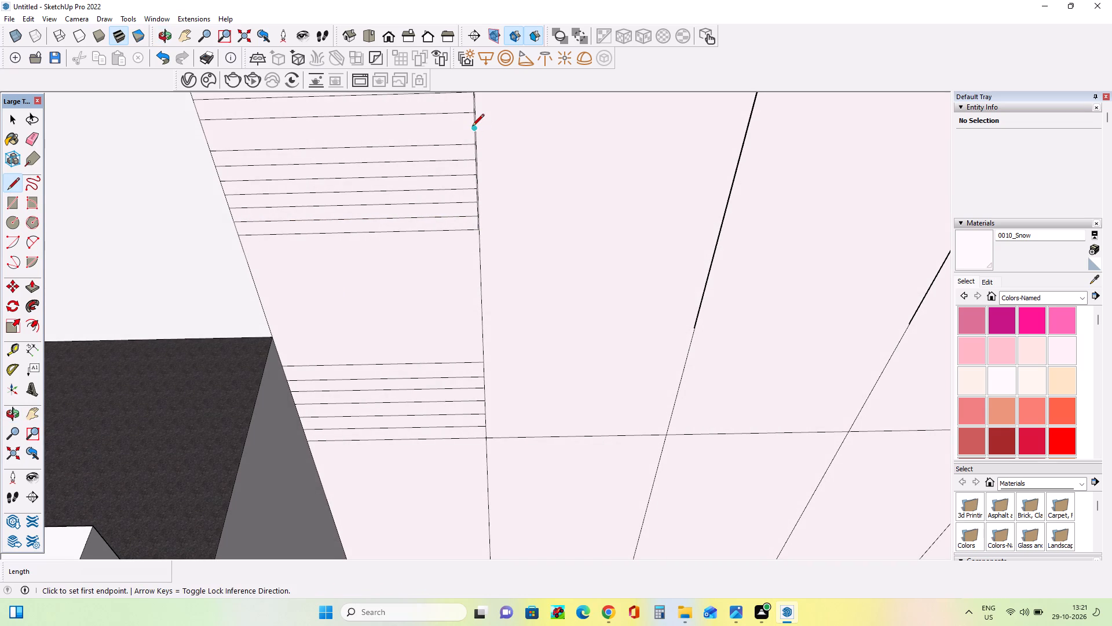
left_click(472, 127)
left_click(199, 135)
Draw five parallel lines about 7' 11" long between the outer and inner groups, perpendicular to them, starting beside the panel's outer side edge.
scroll(255, 268, "down", 4)
middle_click_drag(274, 275, 280, 284)
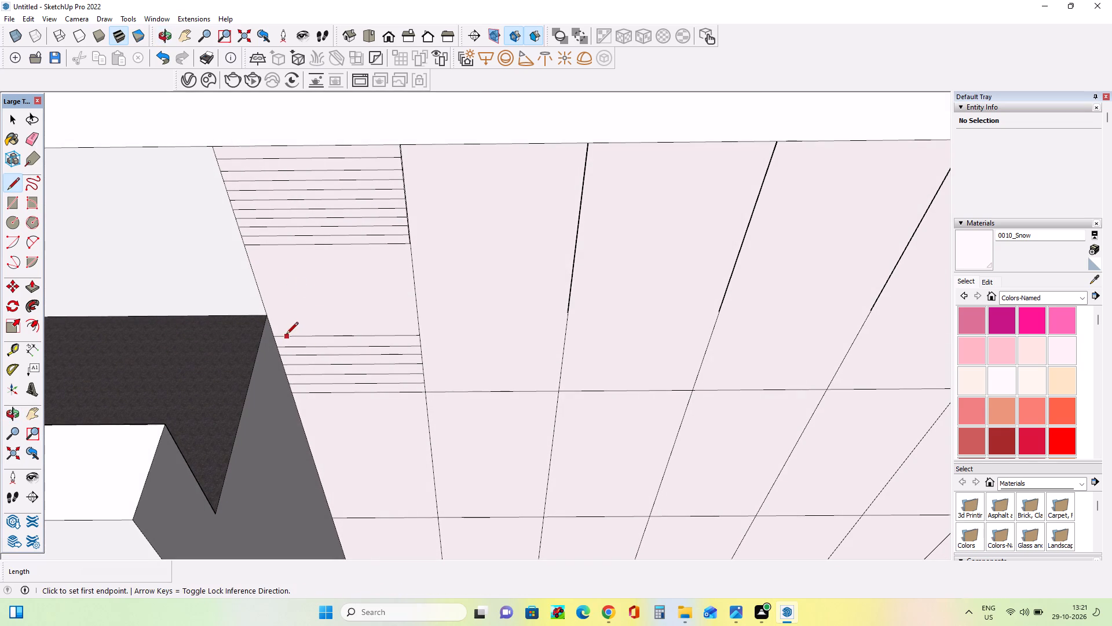
left_click(284, 336)
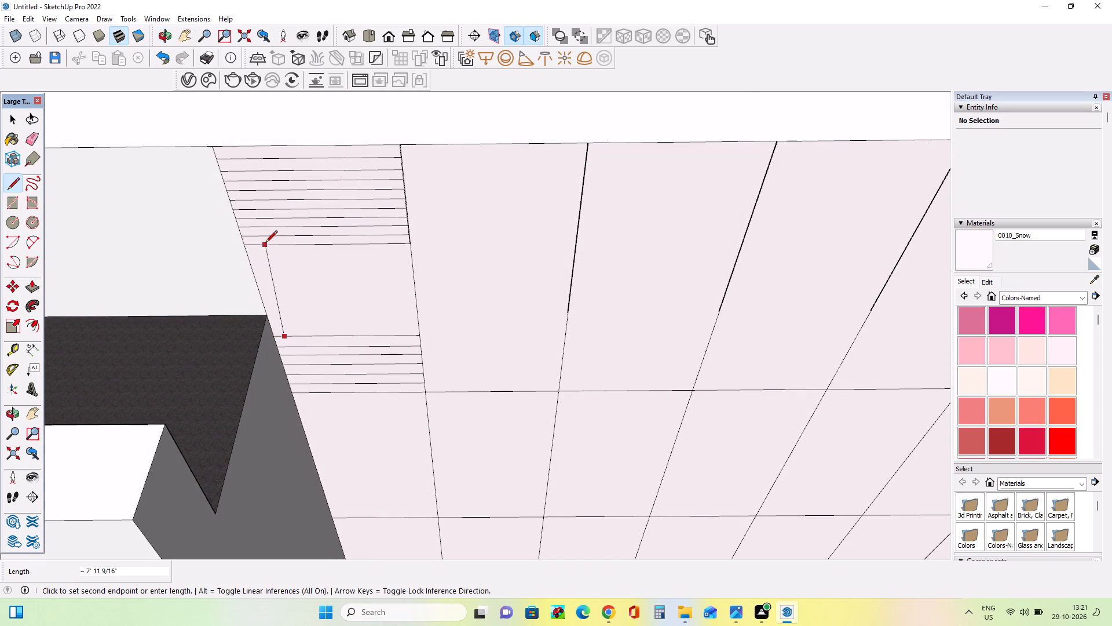
left_click(259, 243)
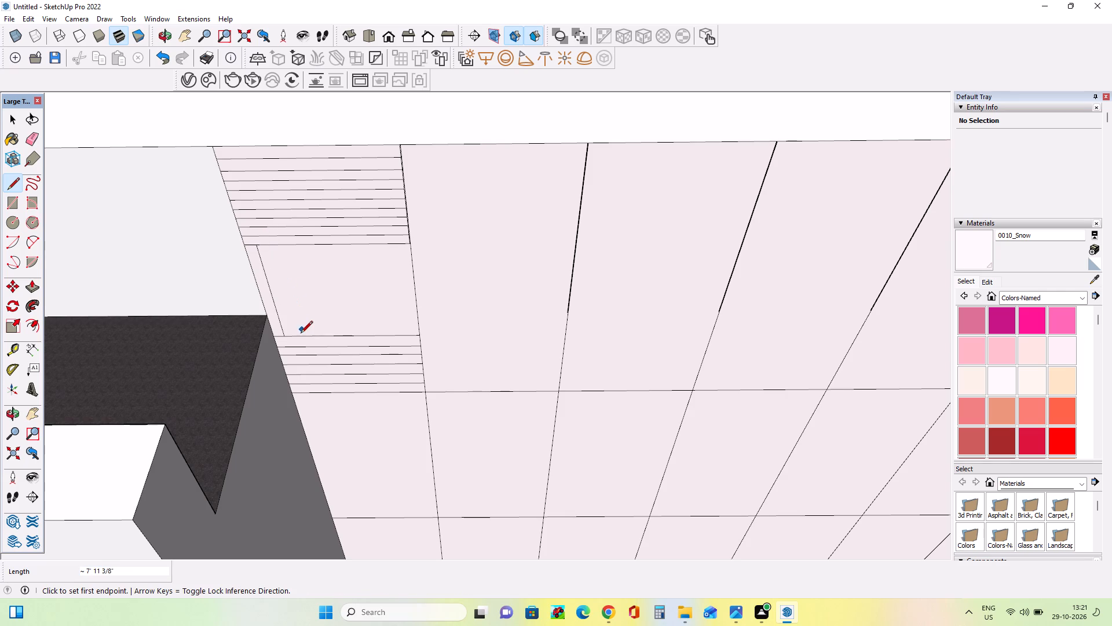
left_click(295, 337)
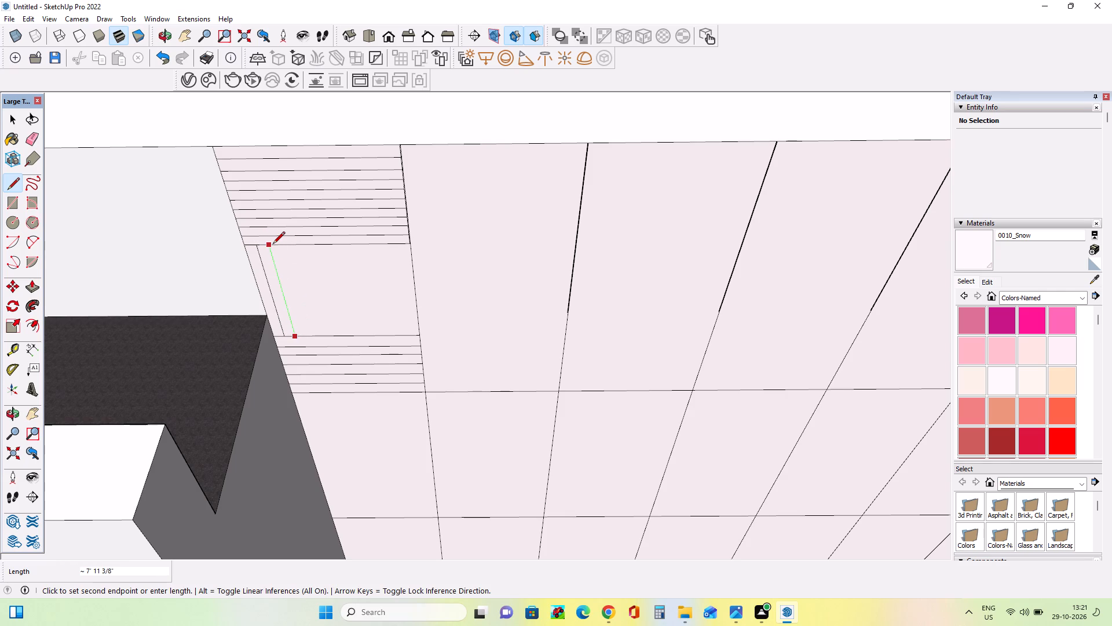
left_click(273, 245)
left_click(308, 335)
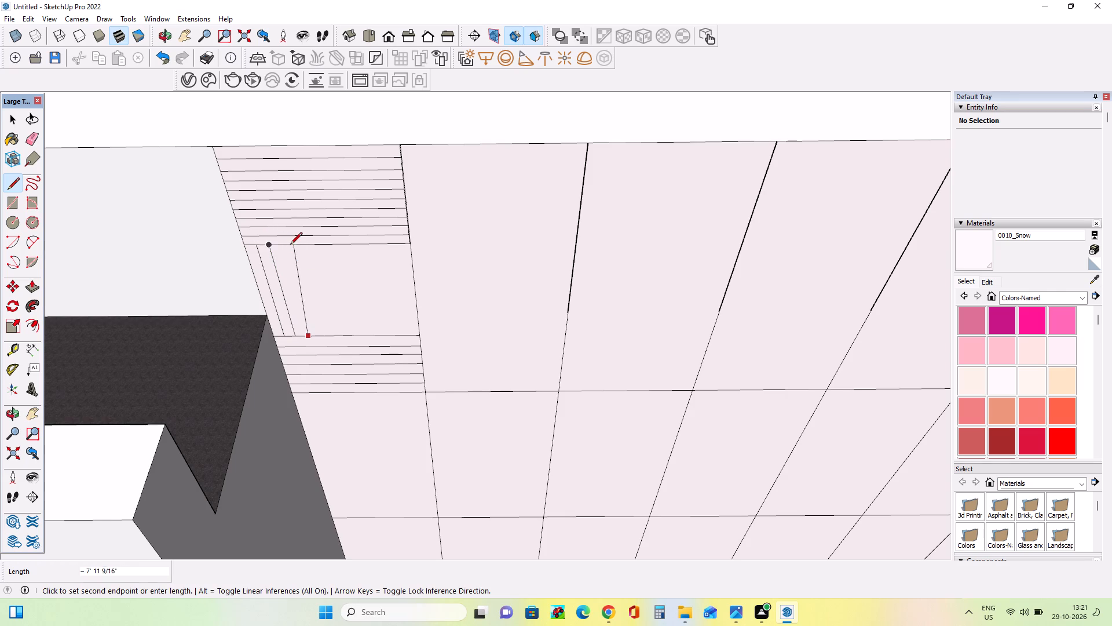
left_click(288, 246)
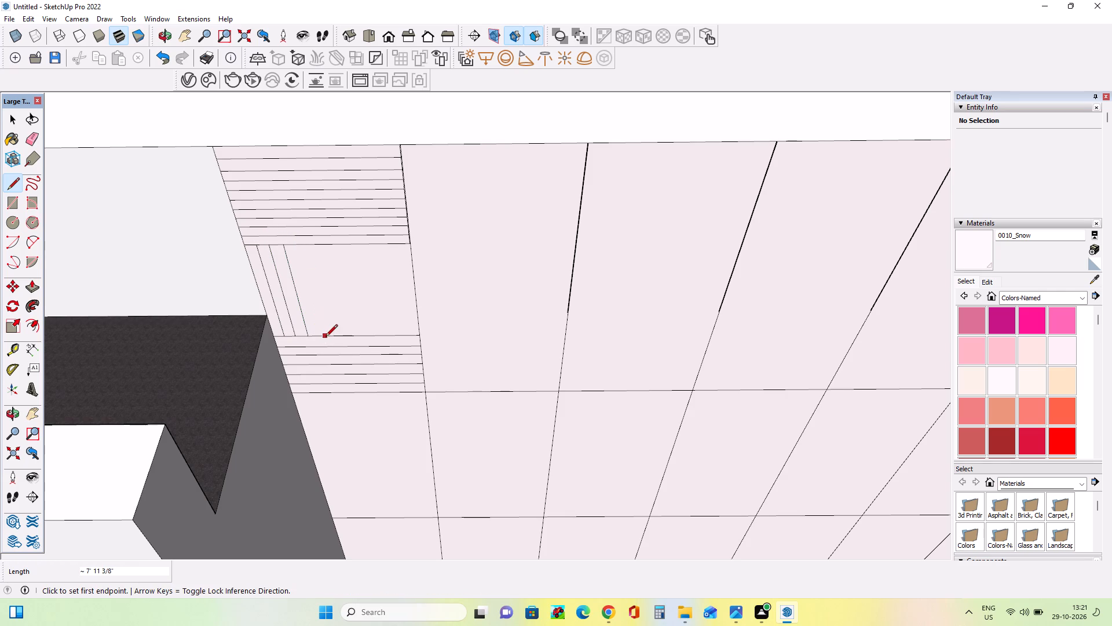
left_click(321, 336)
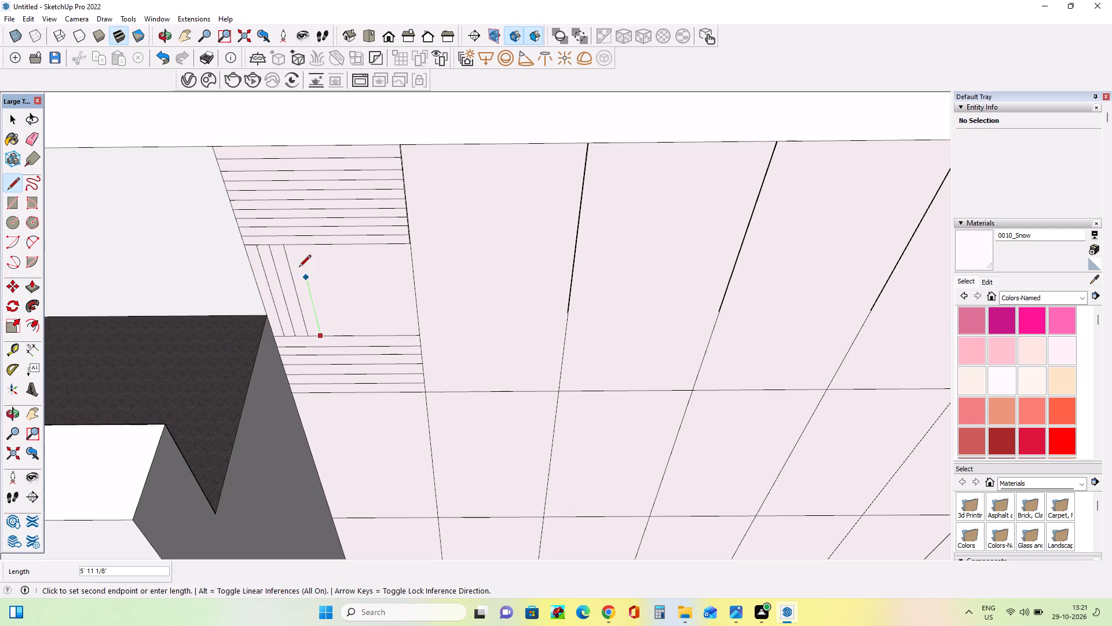
left_click(299, 248)
left_click(334, 339)
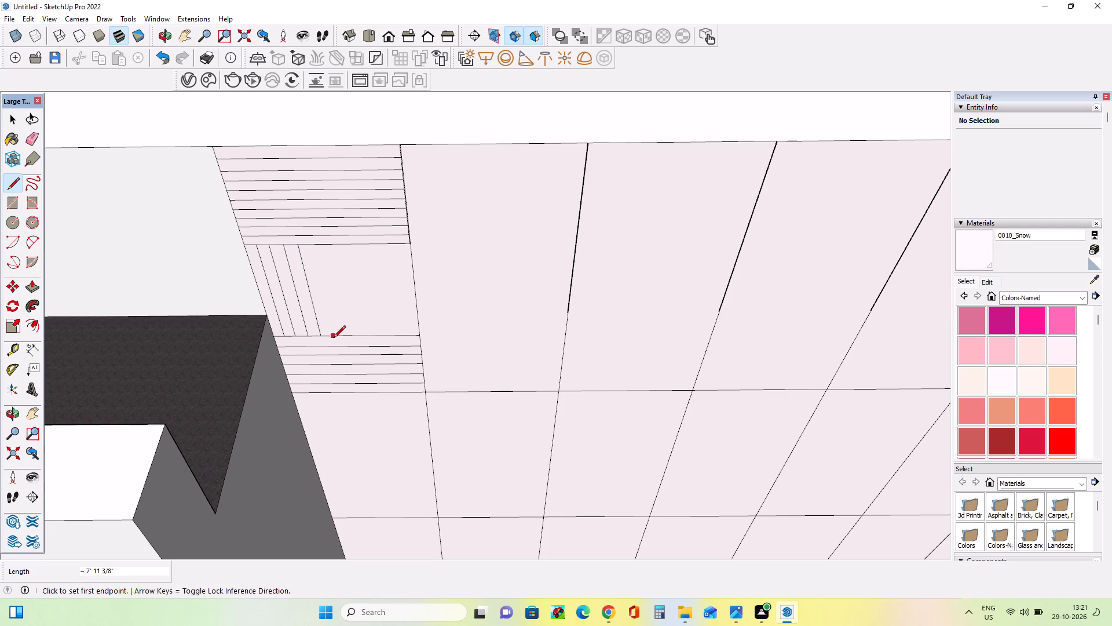
left_click(314, 244)
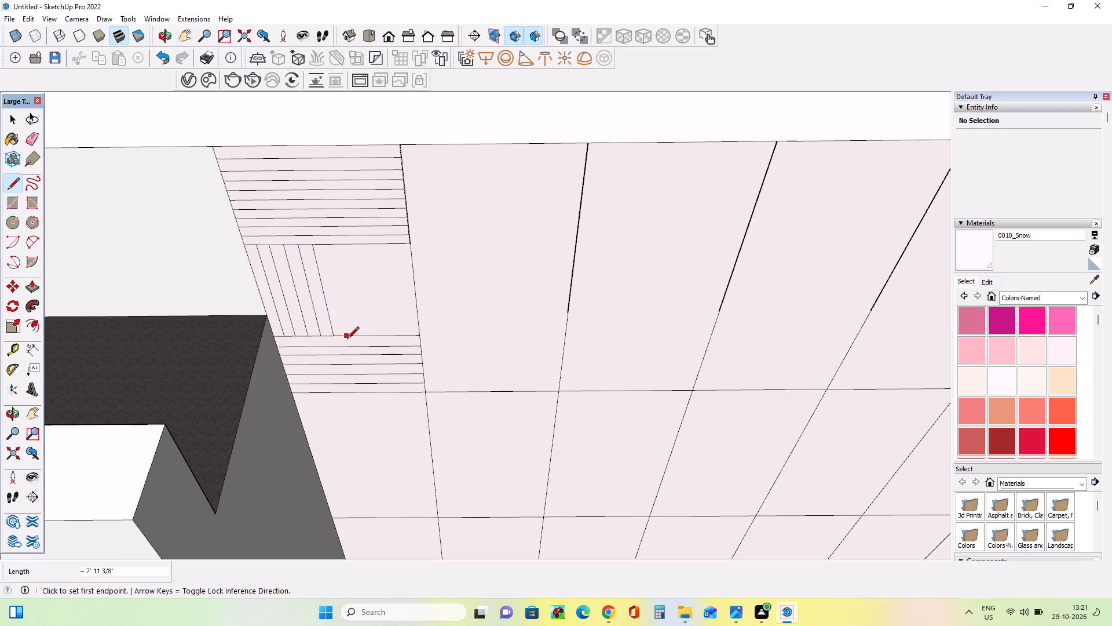
Continue the perpendicular middle group with six more evenly spaced lines about 7' 11" long, up to the column's dividing edge.
left_click(347, 340)
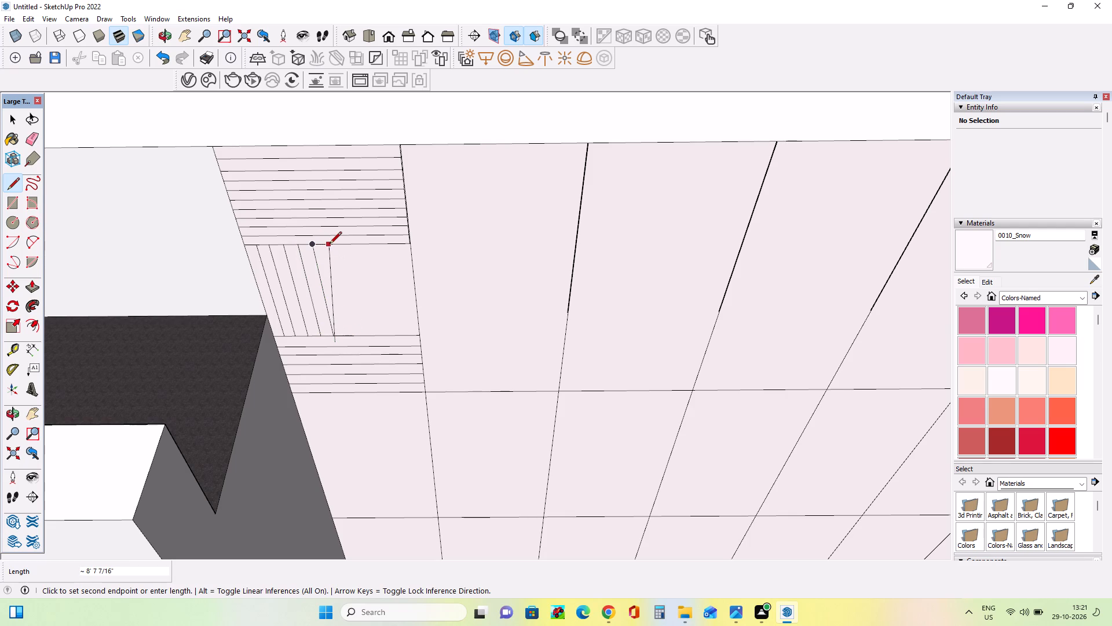
key("Escape")
left_click(345, 335)
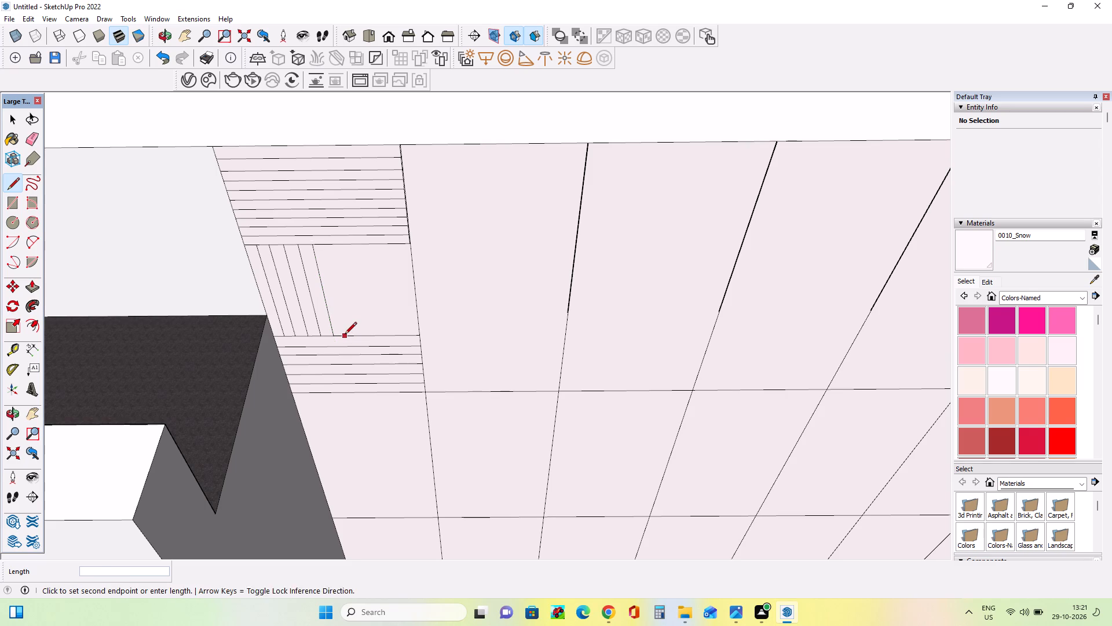
left_click(327, 245)
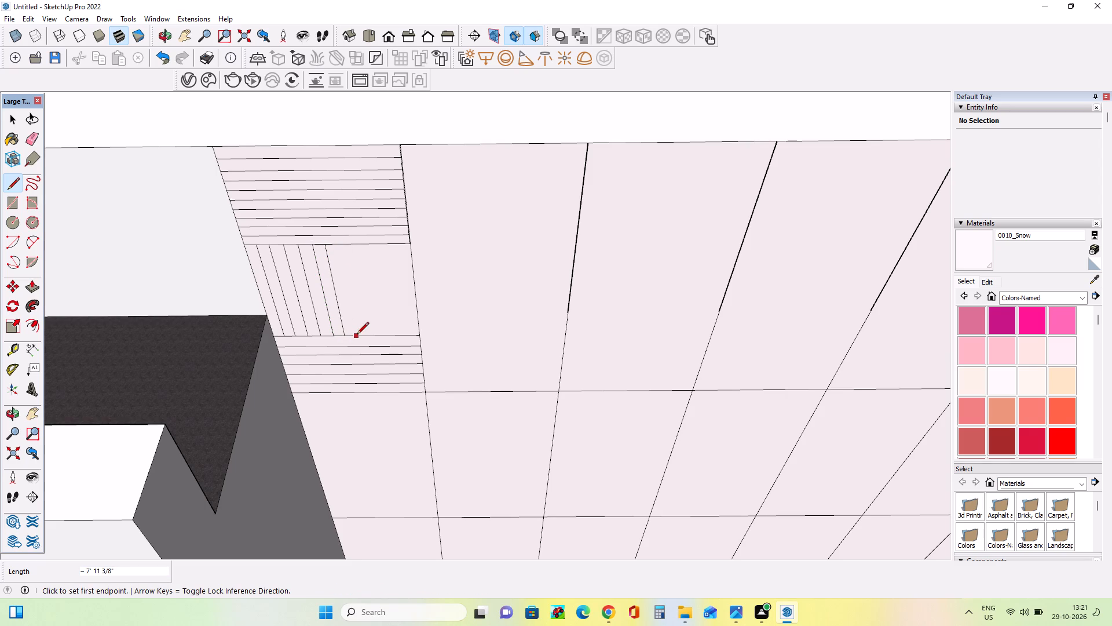
left_click(357, 335)
left_click(337, 241)
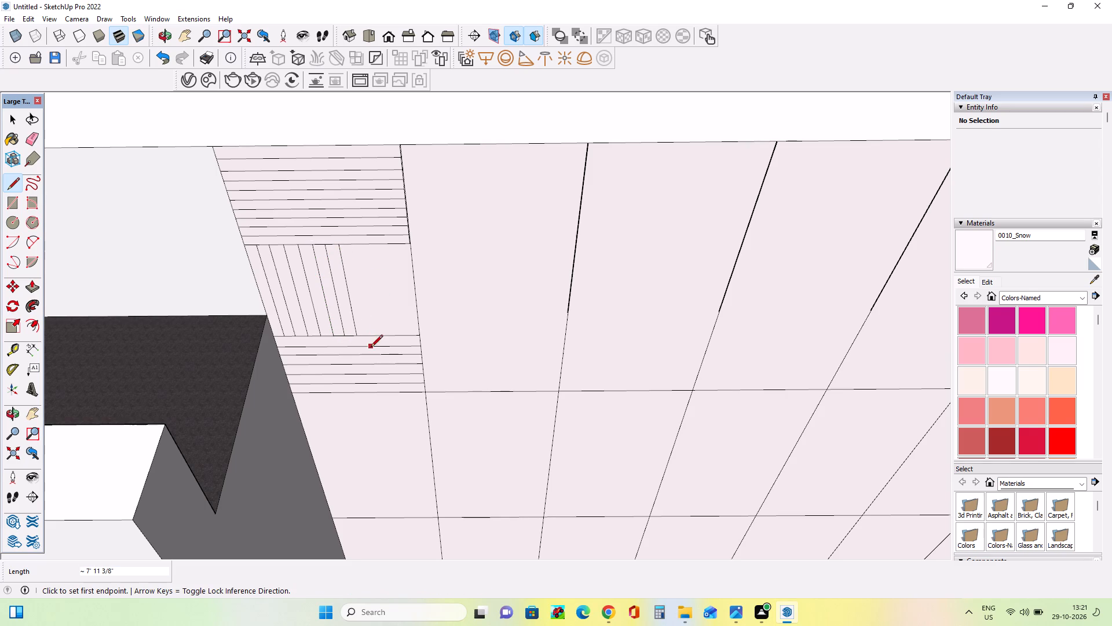
left_click(368, 336)
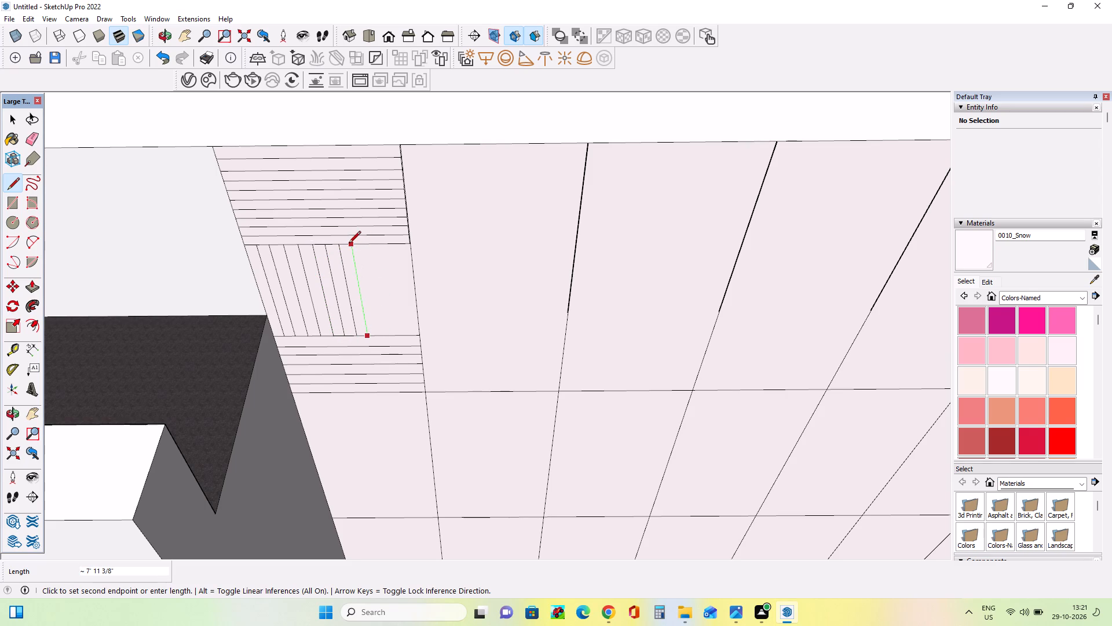
left_click(349, 244)
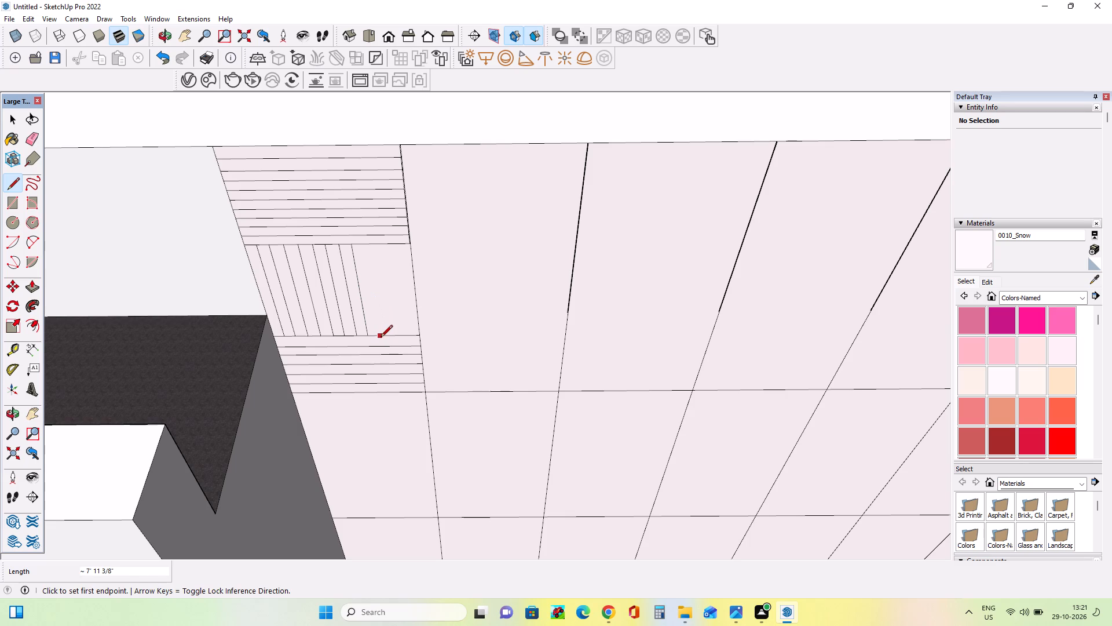
left_click(381, 338)
left_click(364, 244)
left_click(392, 335)
left_click(378, 245)
left_click(405, 336)
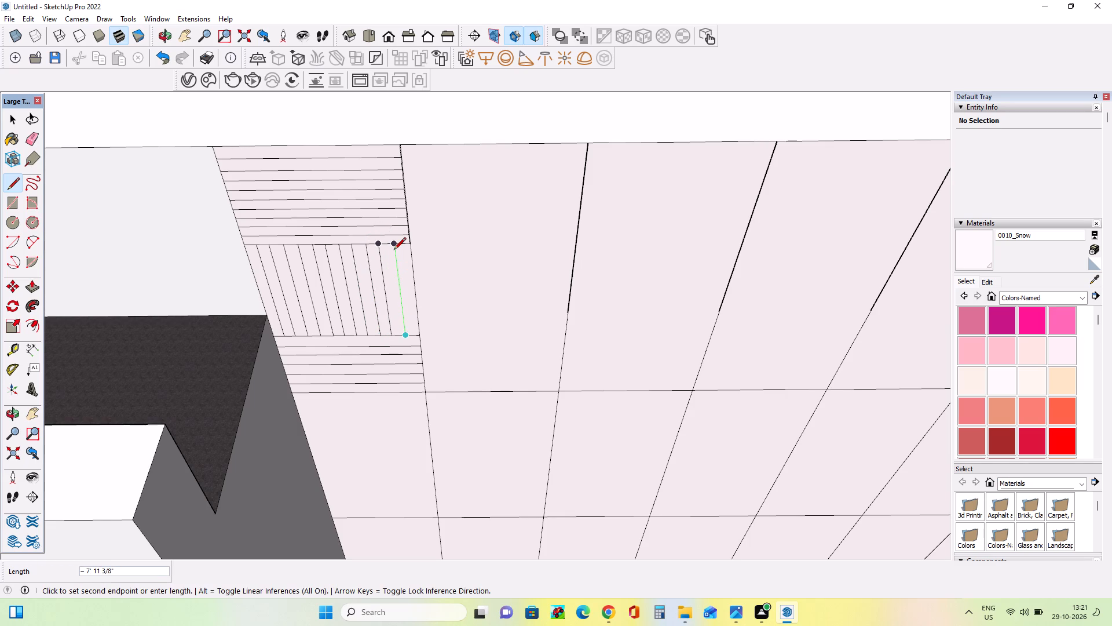
left_click(394, 250)
Select all three line groups and their strips in the detailed ceiling panel, excluding the adjoining large faces.
middle_click_drag(376, 342, 395, 367)
scroll(395, 367, "down", 6)
middle_click_drag(412, 387, 416, 351)
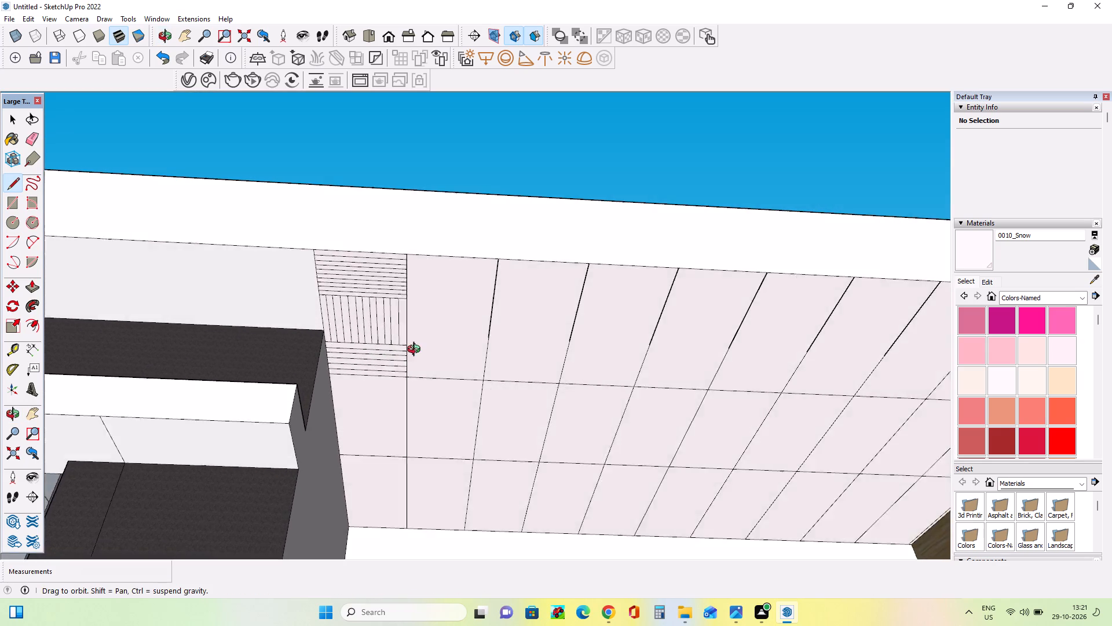
middle_click_drag(416, 351, 353, 347)
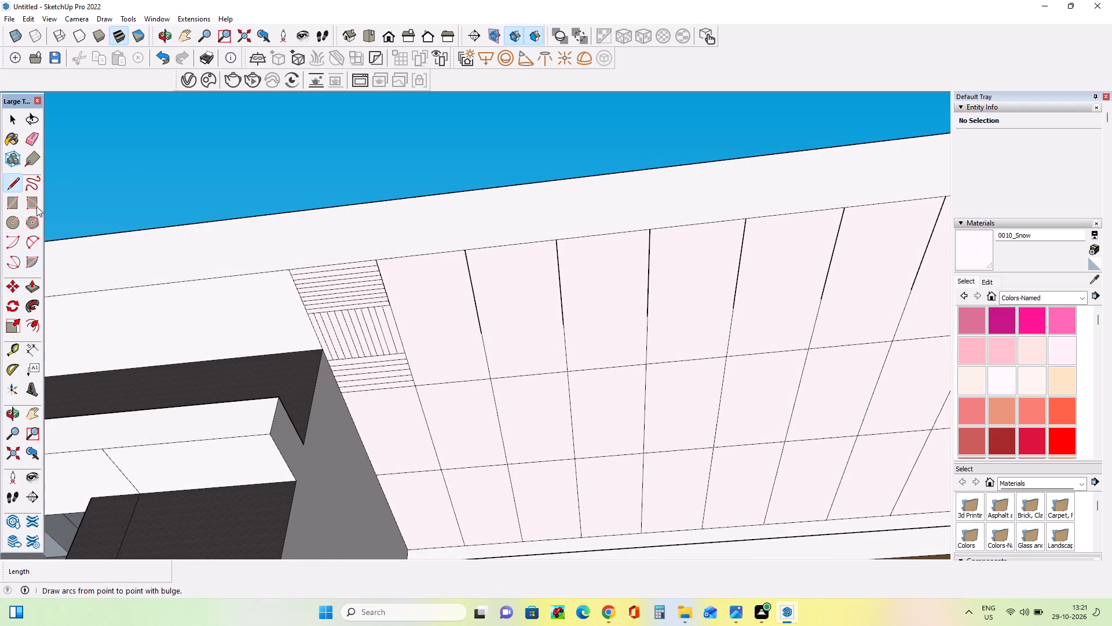
left_click(10, 116)
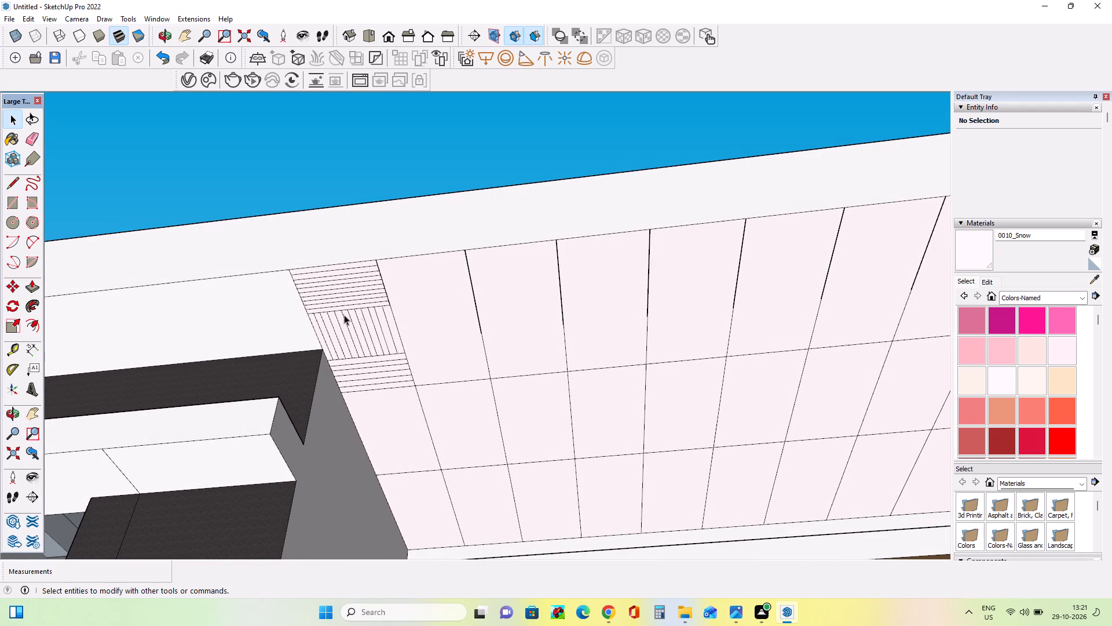
left_click_drag(386, 271, 298, 309, "ctrl")
scroll(376, 333, "up", 3, "ctrl")
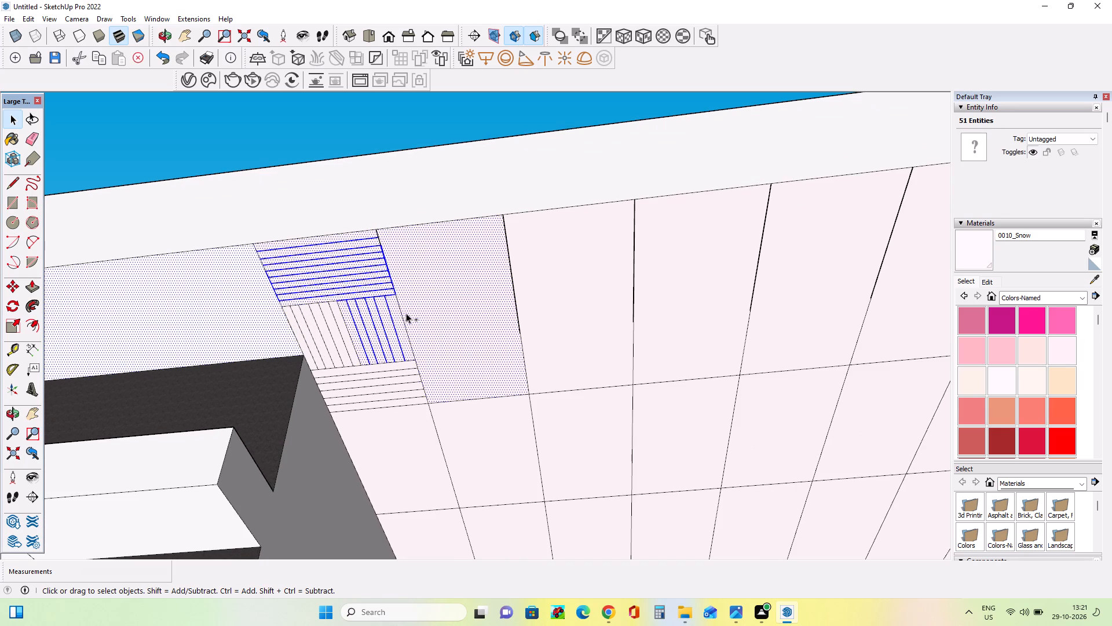
left_click_drag(407, 313, 283, 330, "ctrl")
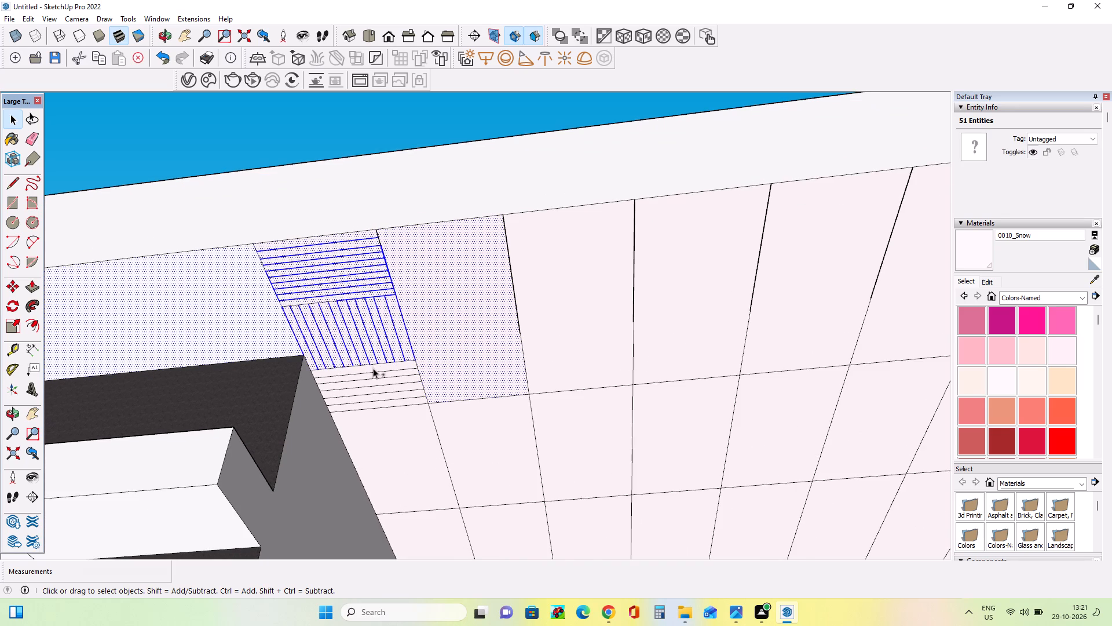
scroll(386, 380, "up", 3, "ctrl")
left_click_drag(441, 352, 402, 420, "ctrl")
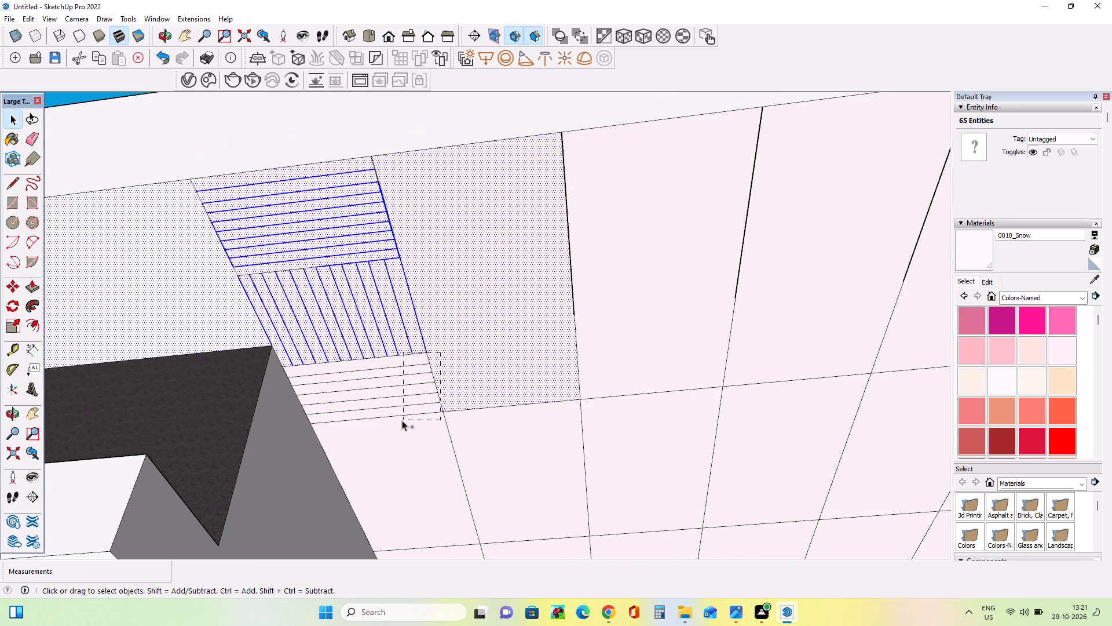
left_click_drag(402, 420, 392, 417, "ctrl")
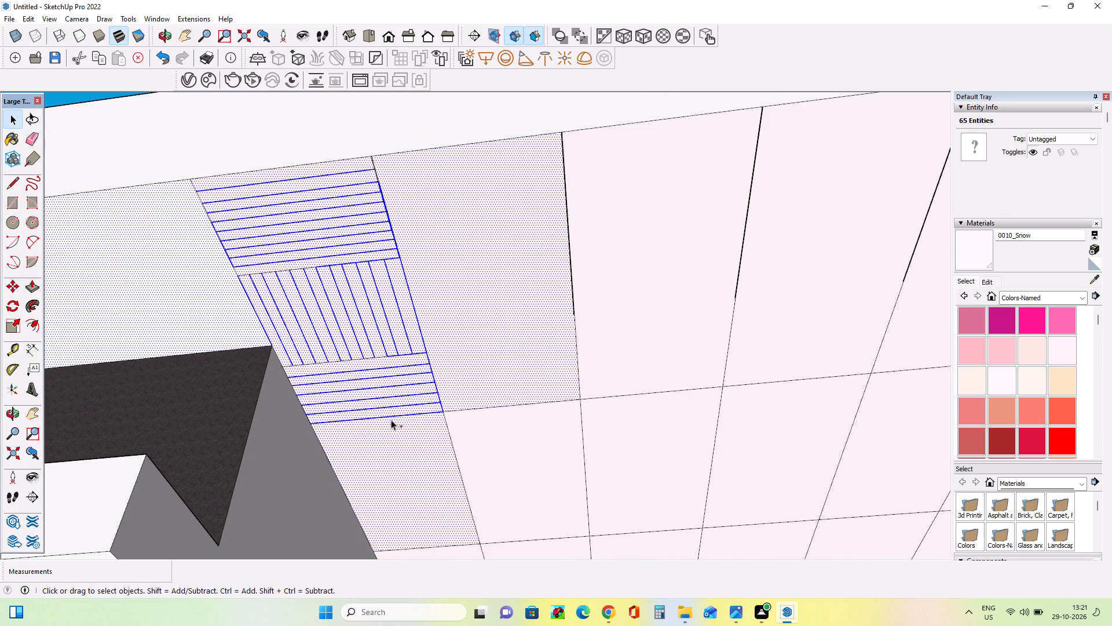
middle_click_drag(406, 393, 399, 389, "ctrl")
scroll(374, 371, "down", 6, "ctrl")
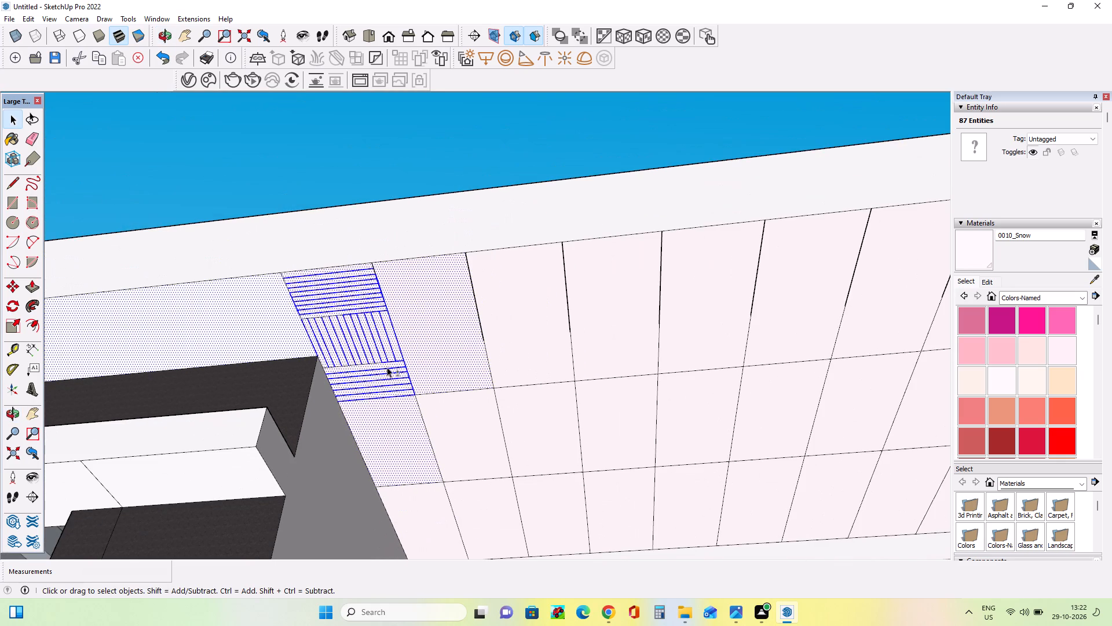
left_click(434, 358, "shift")
left_click(387, 452, "shift")
left_click(269, 334, "shift")
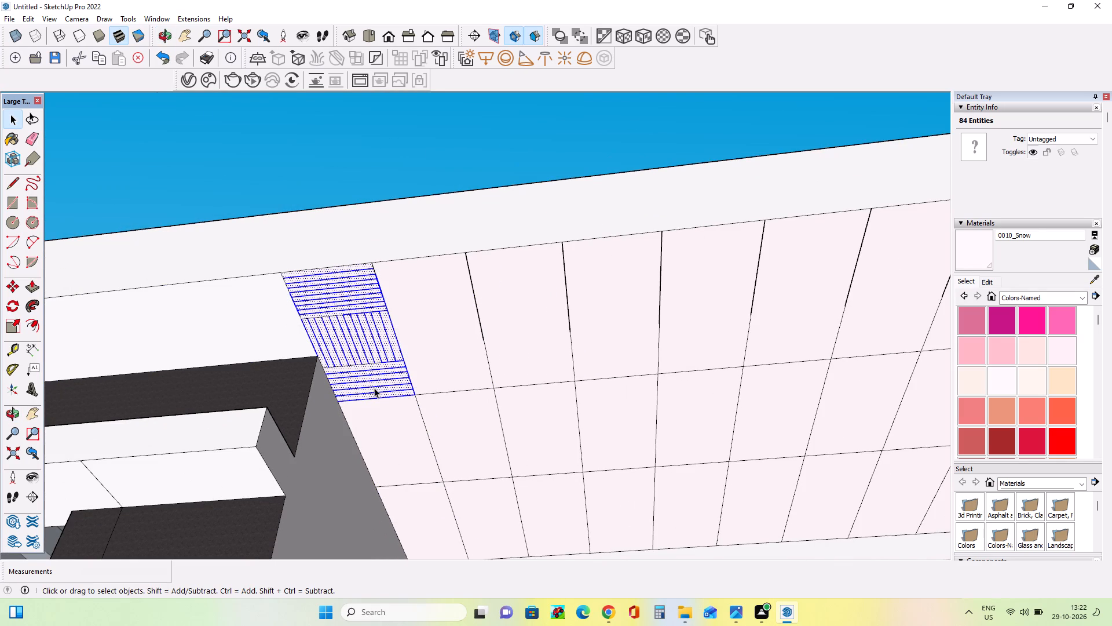
Add the remaining edge segments between the outer and middle line groups to the panel selection.
scroll(373, 399, "up", 3)
middle_click_drag(374, 401, 378, 385)
scroll(367, 274, "up", 2)
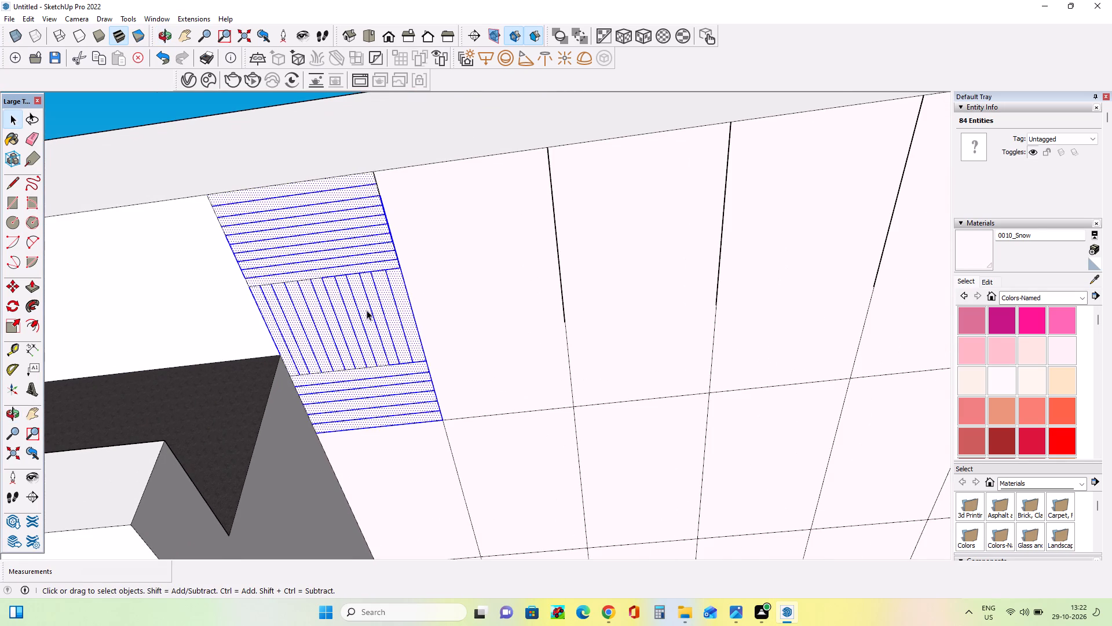
scroll(320, 286, "up", 5)
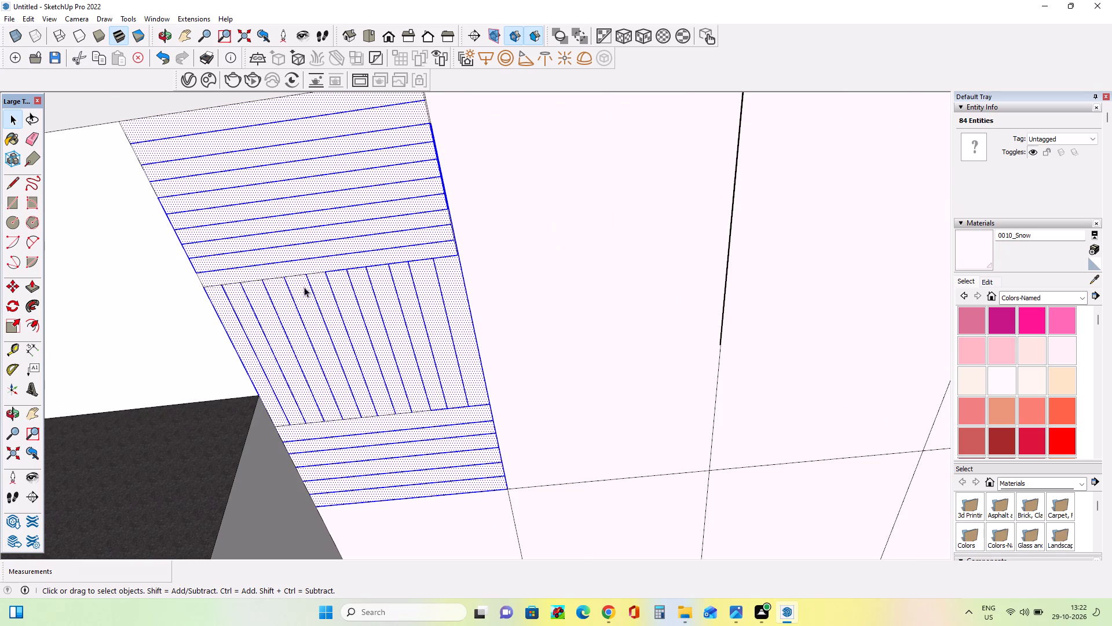
left_click(291, 274, "ctrl")
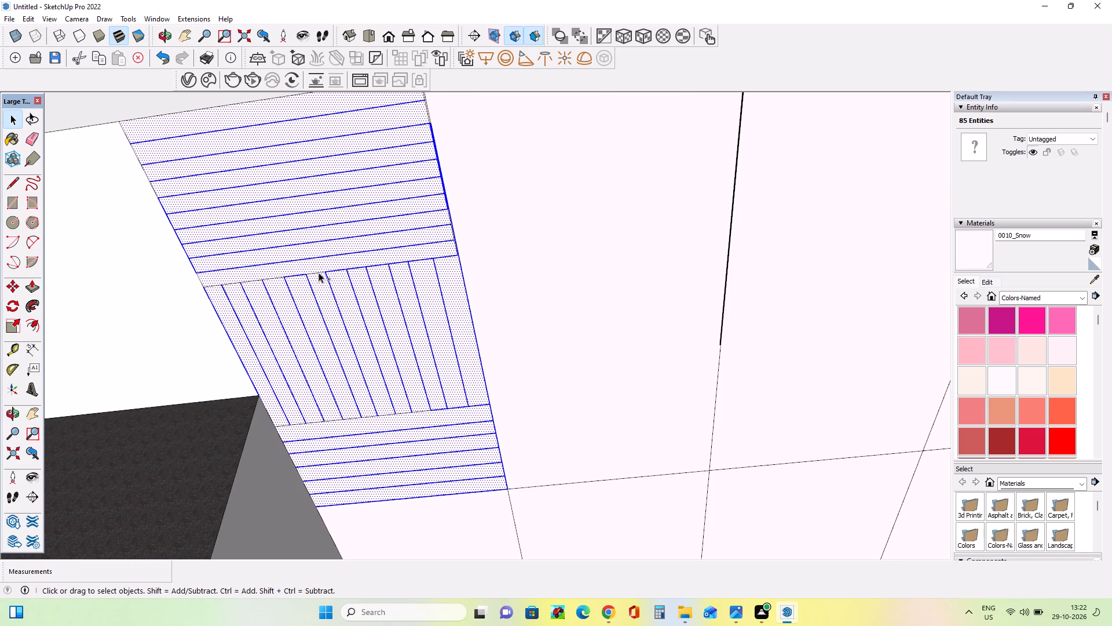
left_click(319, 272, "ctrl")
left_click(276, 277, "ctrl")
left_click(251, 280, "ctrl")
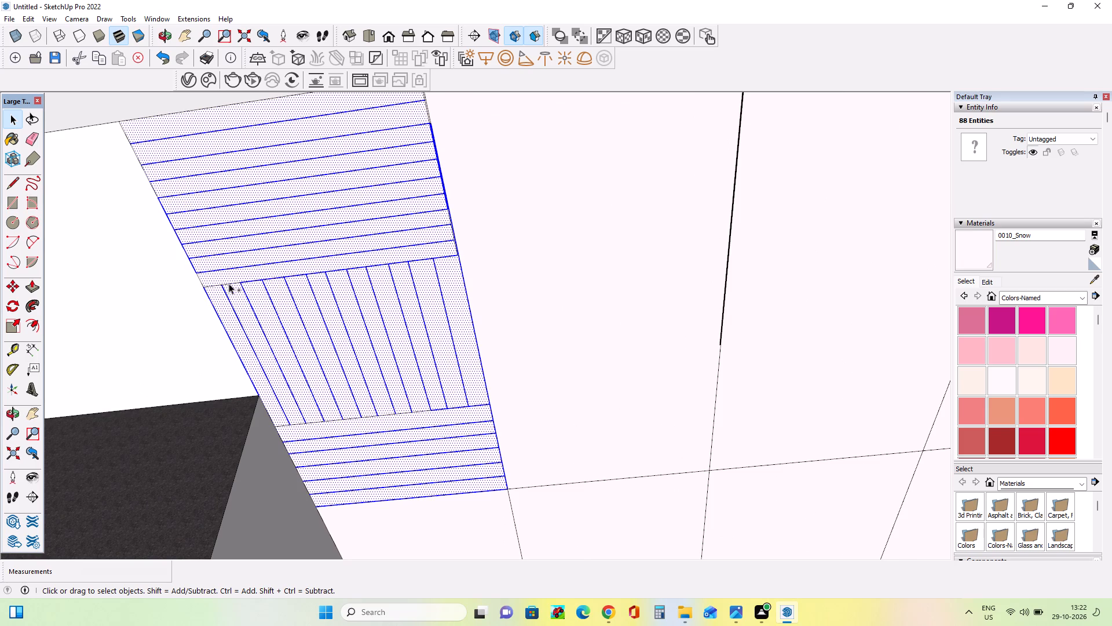
left_click(229, 283, "ctrl")
left_click(212, 287, "ctrl")
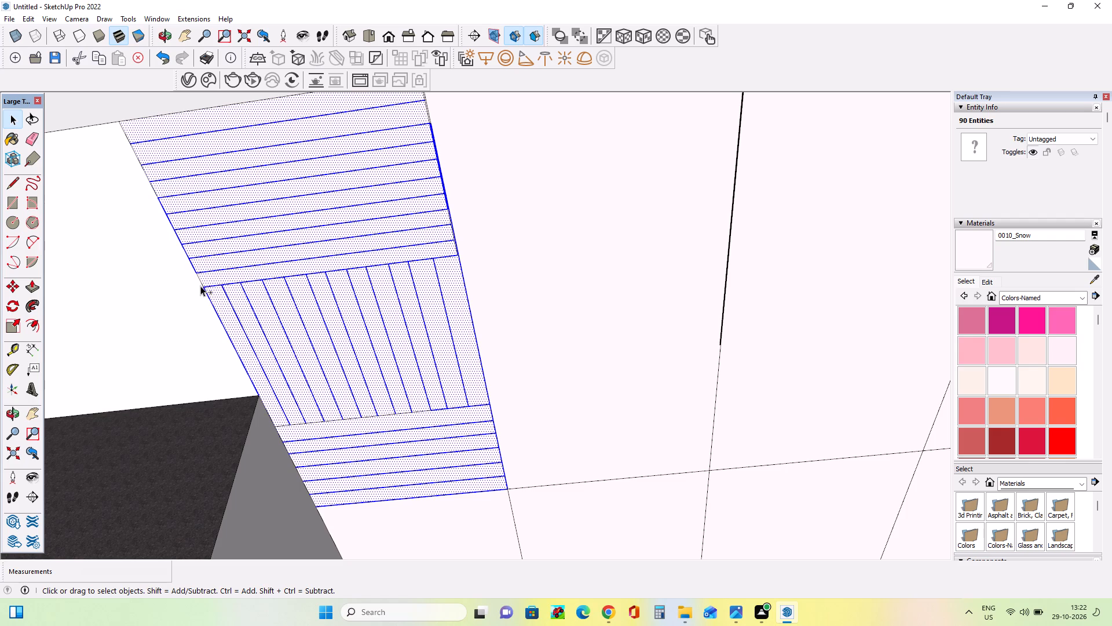
left_click(203, 284, "ctrl")
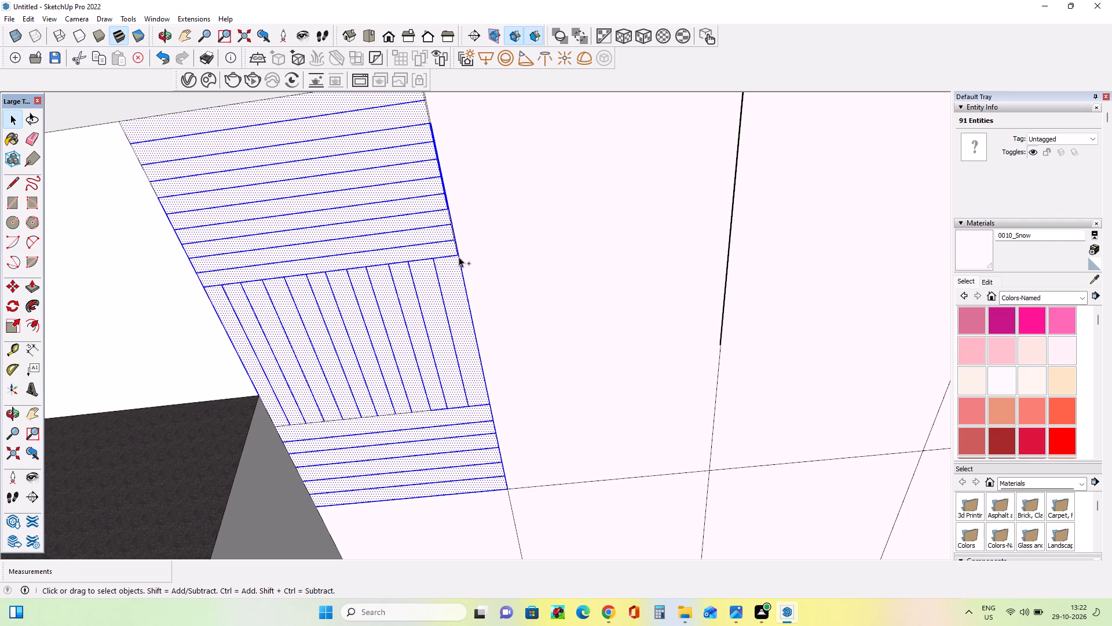
left_click(458, 261, "ctrl")
Add the remaining edge segments between the middle and inner line groups to the panel selection.
scroll(433, 262, "down", 2)
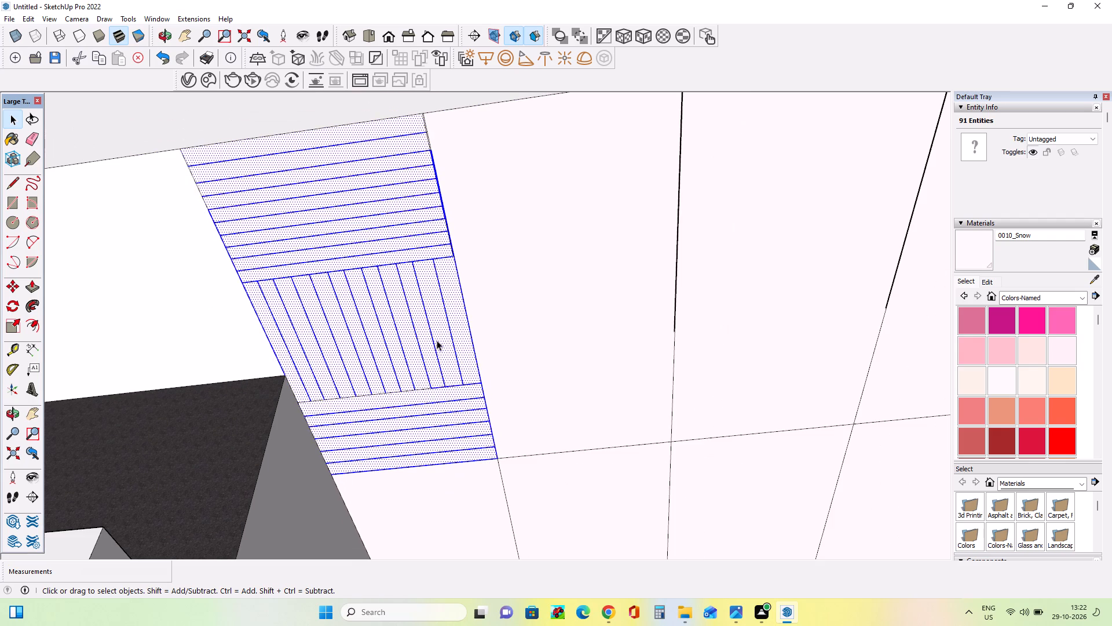
scroll(415, 370, "up", 6)
left_click(426, 401, "ctrl")
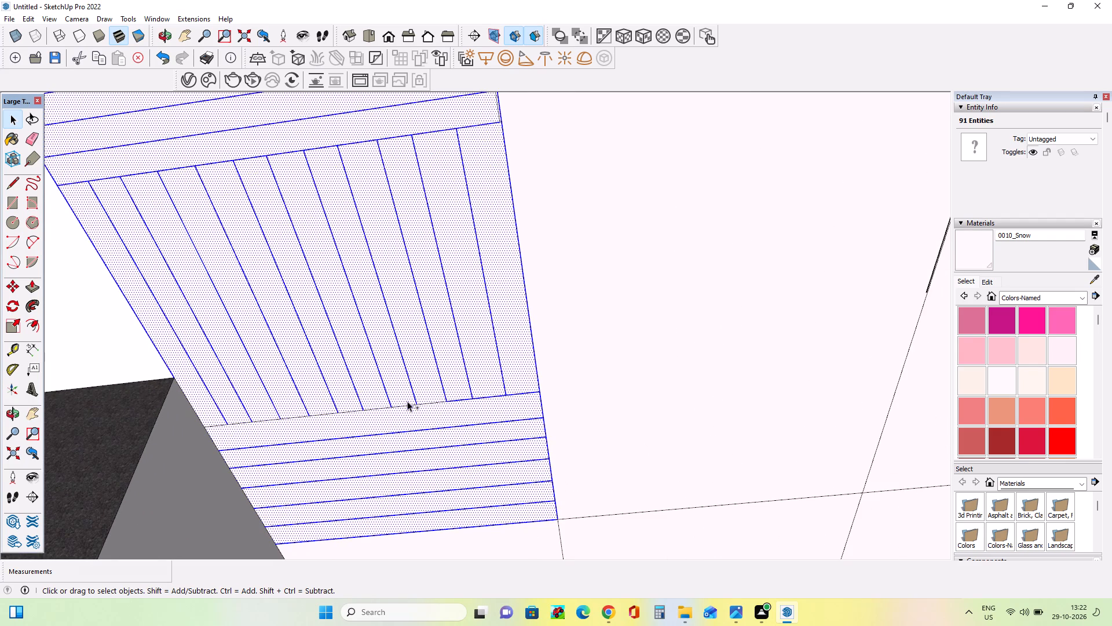
left_click(408, 405, "ctrl")
left_click(435, 402, "ctrl")
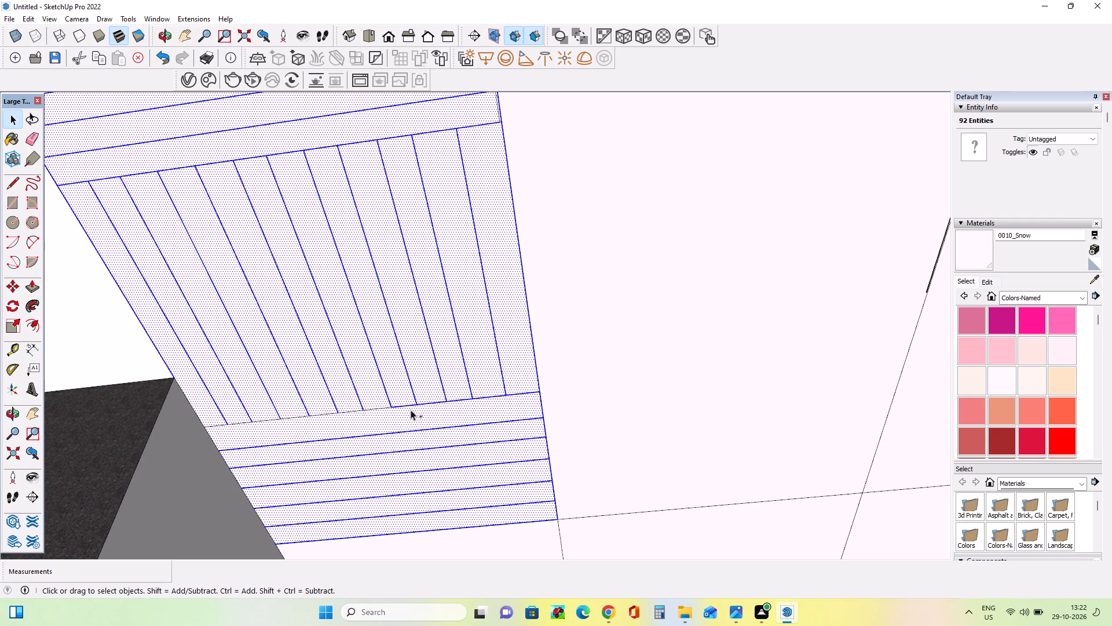
left_click(380, 405, "ctrl")
left_click(376, 409, "ctrl")
scroll(324, 420, "up", 3)
left_click(357, 407, "ctrl")
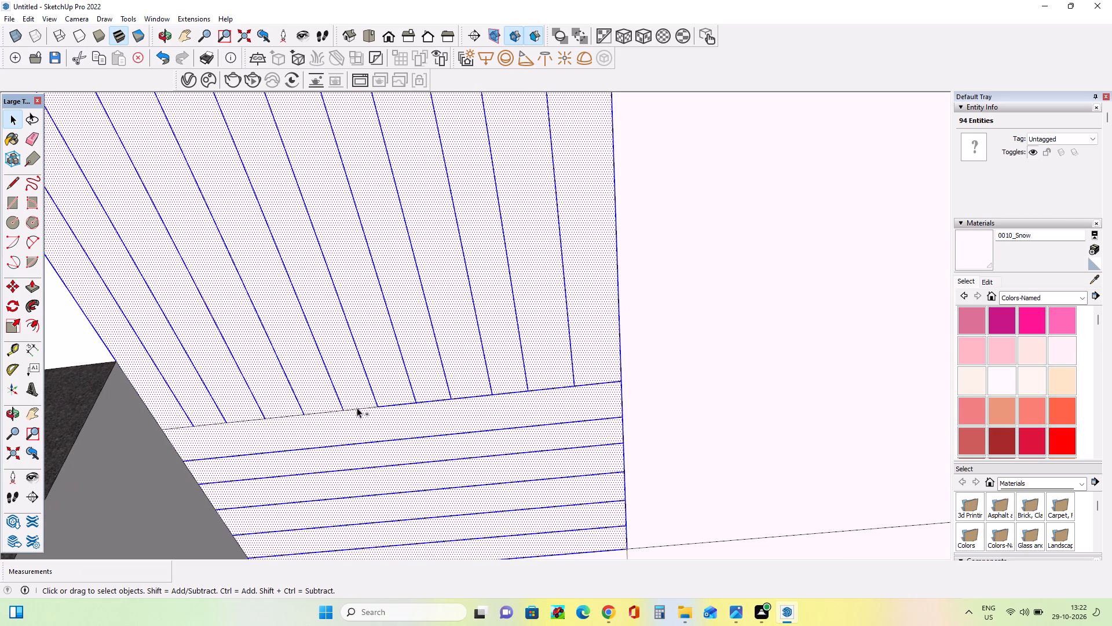
left_click(324, 413, "ctrl")
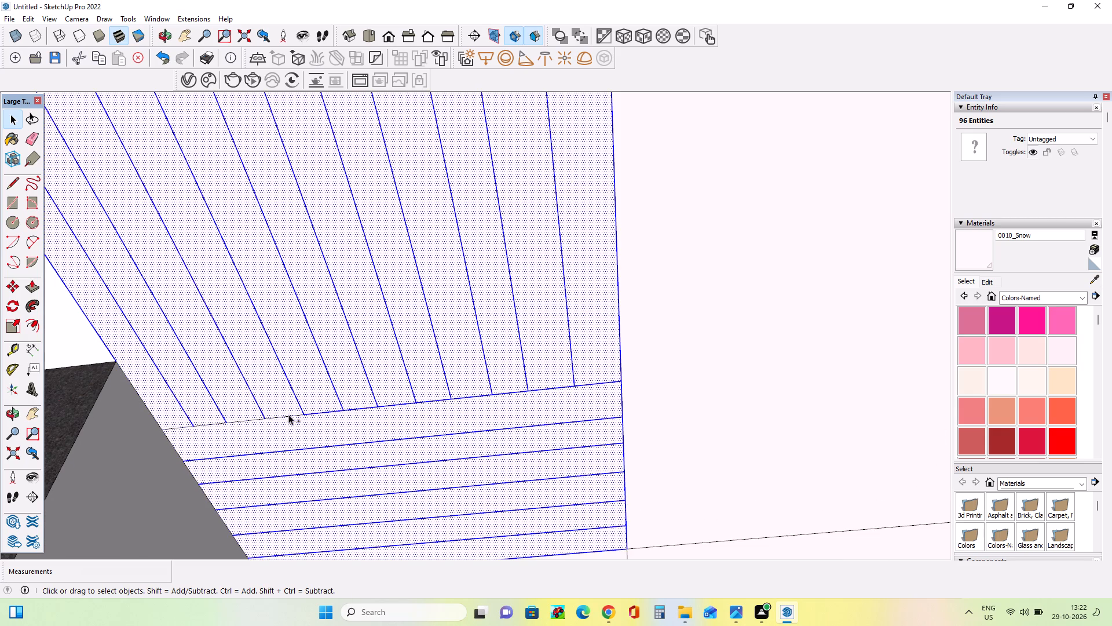
left_click(289, 412, "ctrl")
left_click(291, 416, "ctrl")
left_click(244, 422, "ctrl")
left_click(209, 424, "ctrl")
left_click(182, 427, "ctrl")
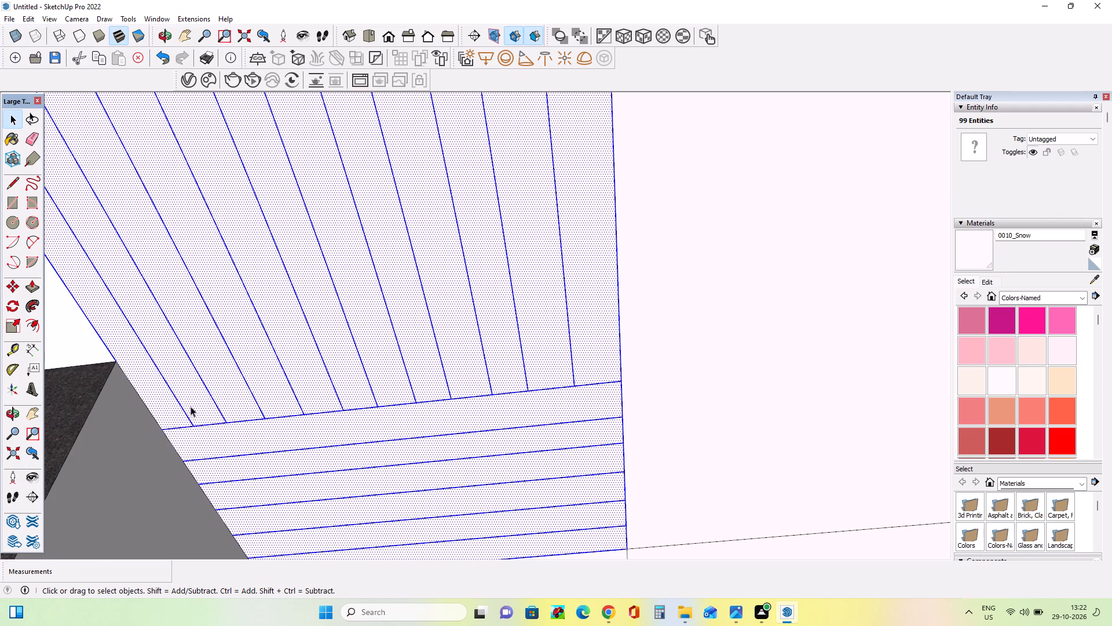
Copy the selected line pattern about 9' 6" along the ceiling into the adjacent panel, from panel corner to panel corner.
scroll(191, 406, "down", 16)
middle_click_drag(359, 416, 367, 377)
scroll(367, 377, "down", 4)
middle_click_drag(375, 396, 363, 476)
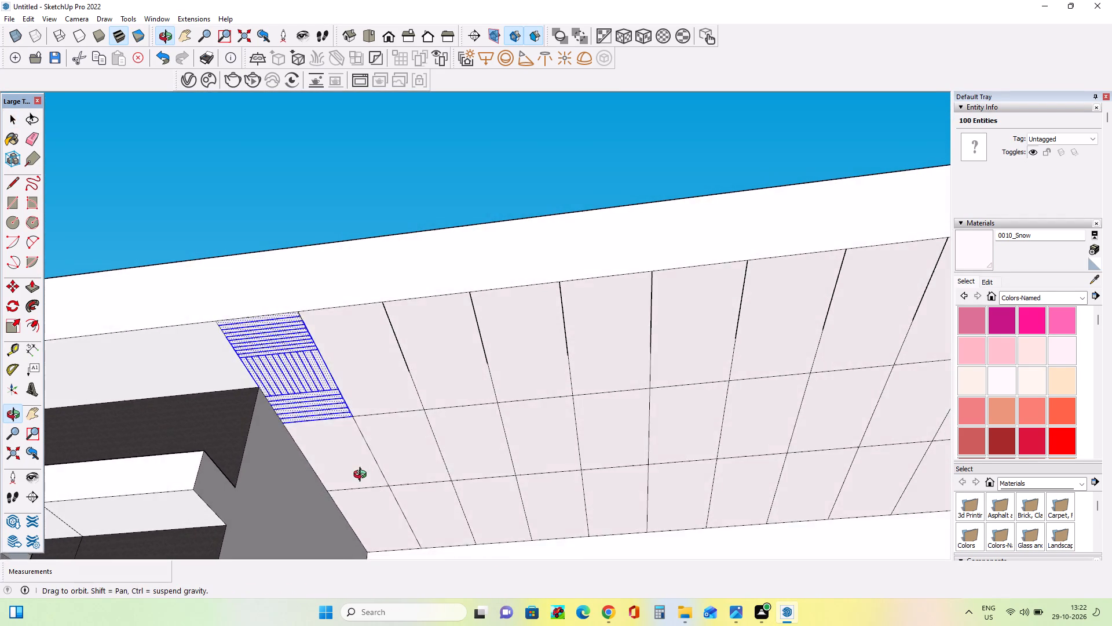
middle_click_drag(363, 476, 370, 432)
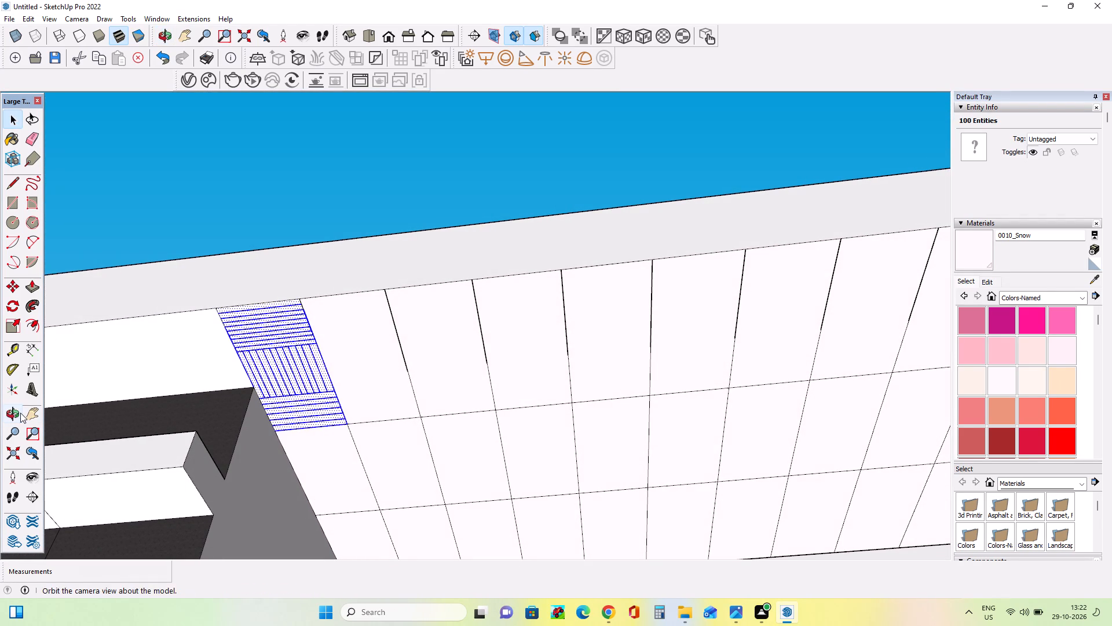
left_click(10, 287)
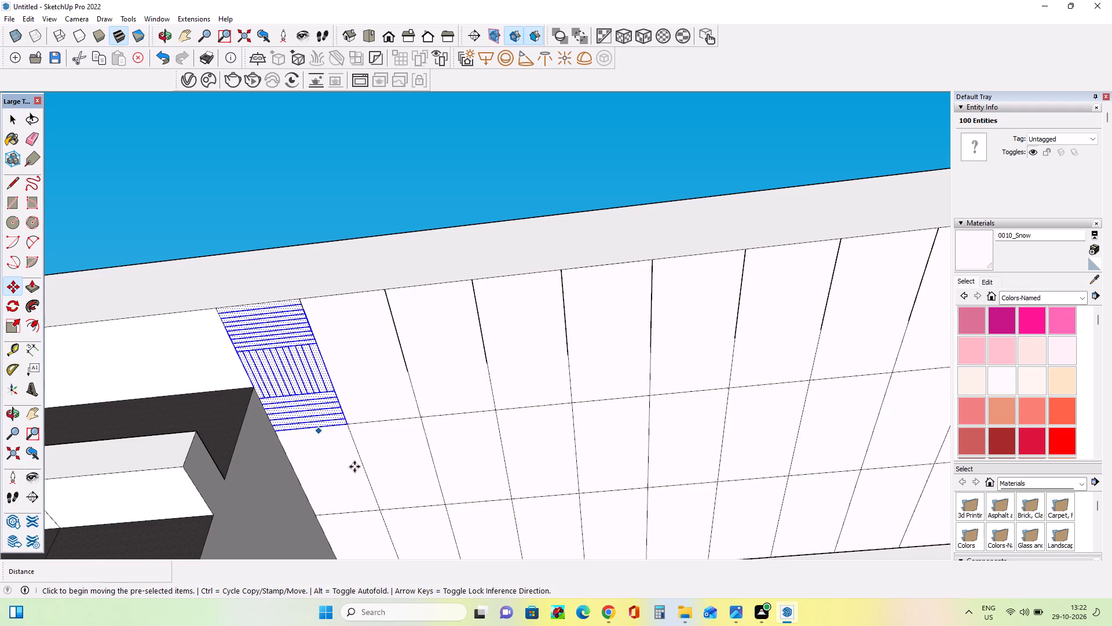
left_click(345, 425)
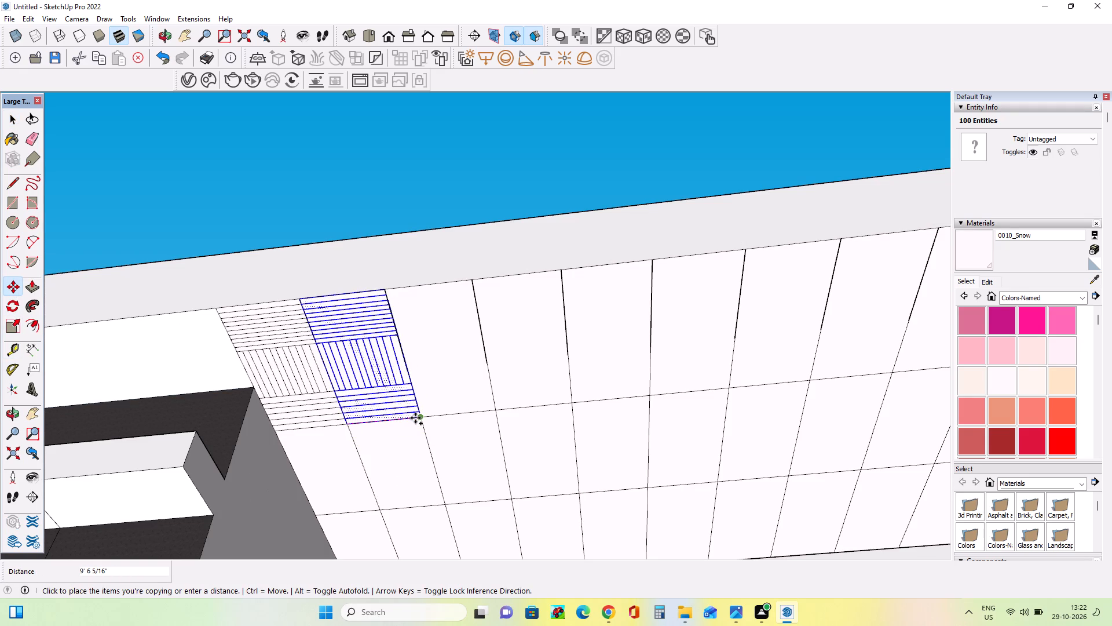
left_click(415, 418)
Copy the pattern another 9' 6" into the third panel and repeat that copy *8 along the outer ceiling row.
left_click(415, 418, "ctrl")
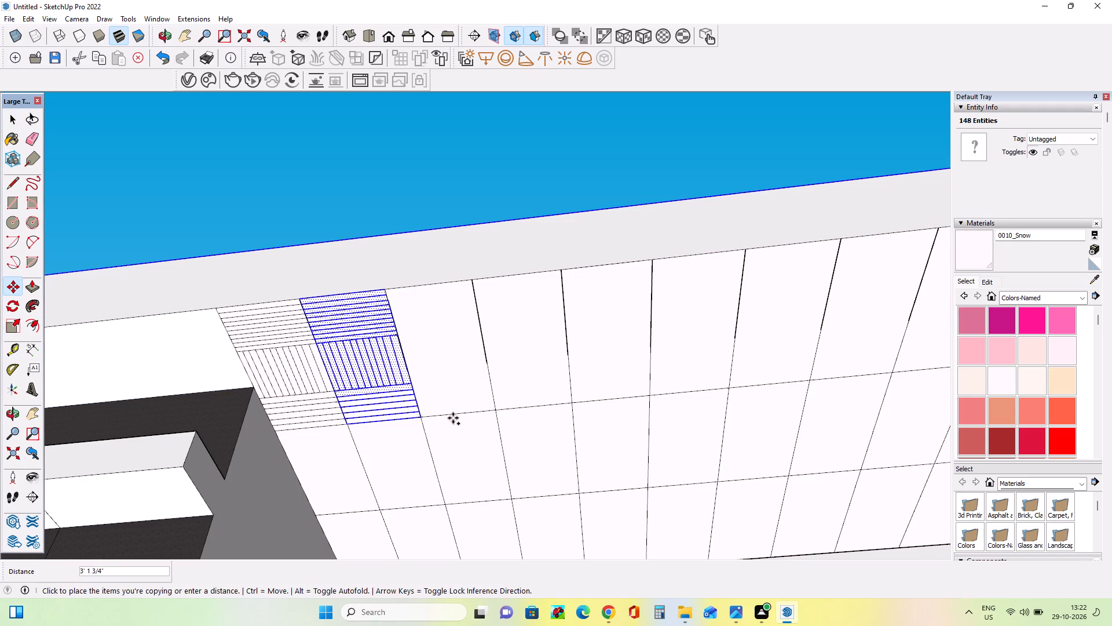
left_click(491, 408)
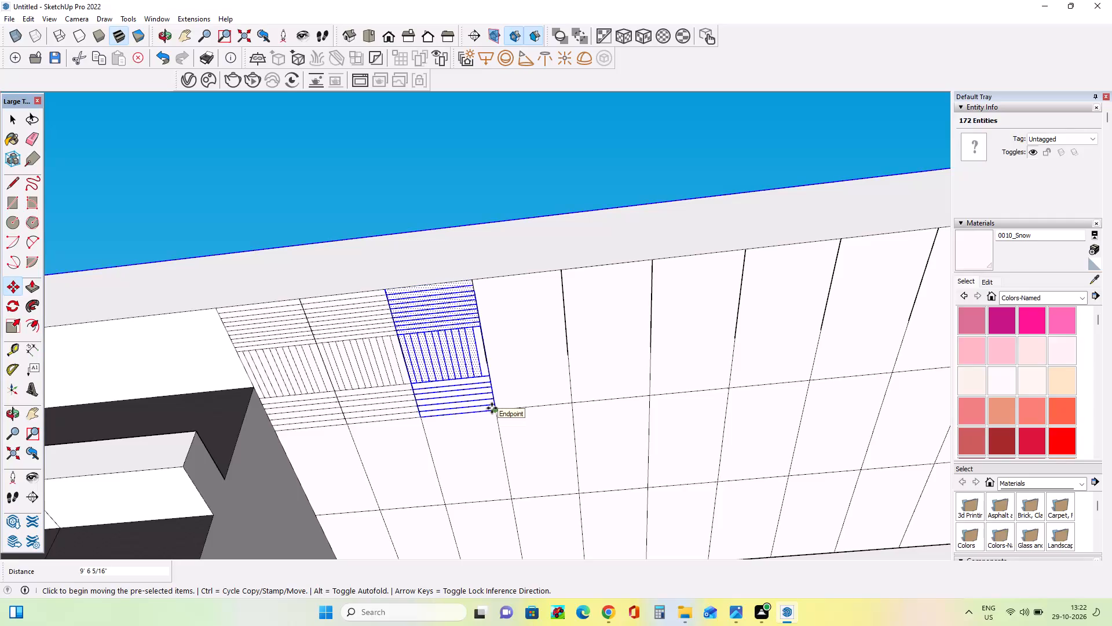
key("shift+asterisk")
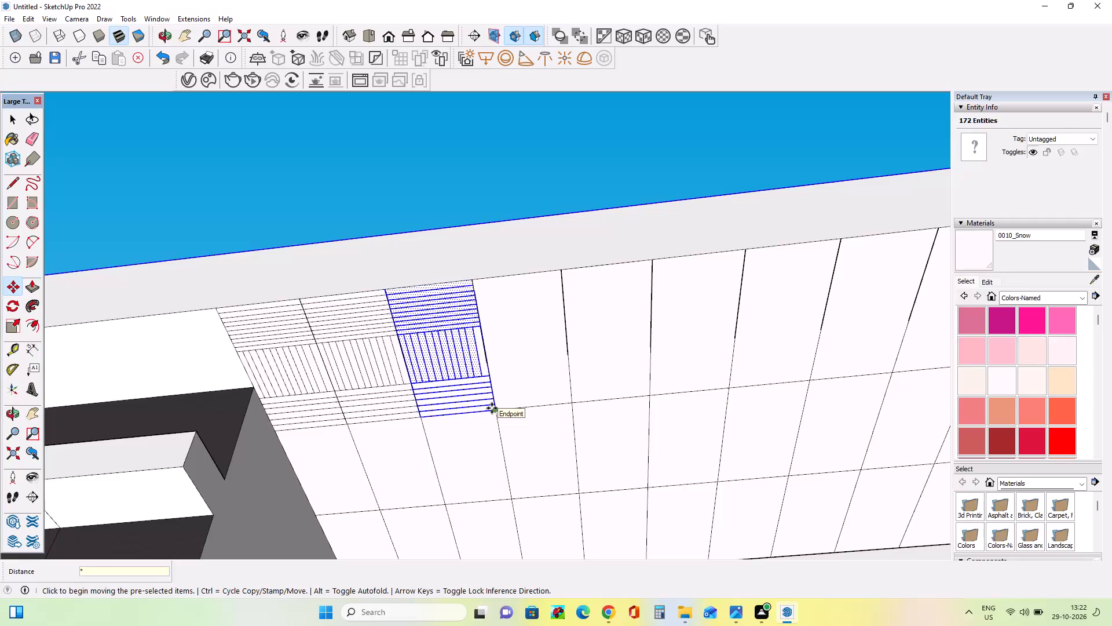
scroll(492, 408, "down", 4)
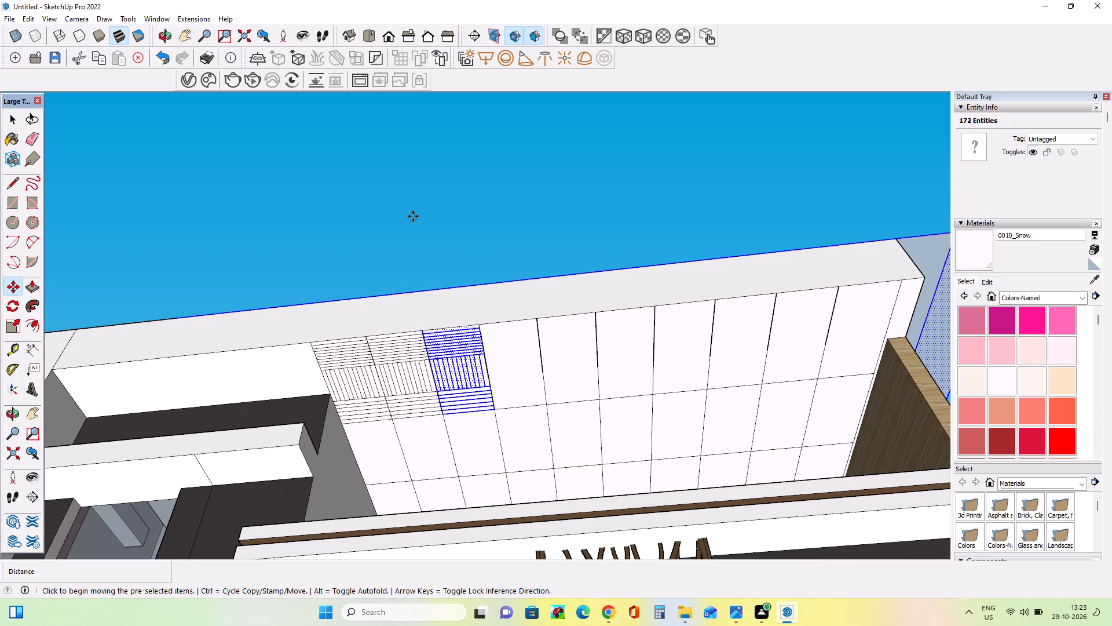
key("shift+asterisk")
key("8")
key("Return")
key("Return")
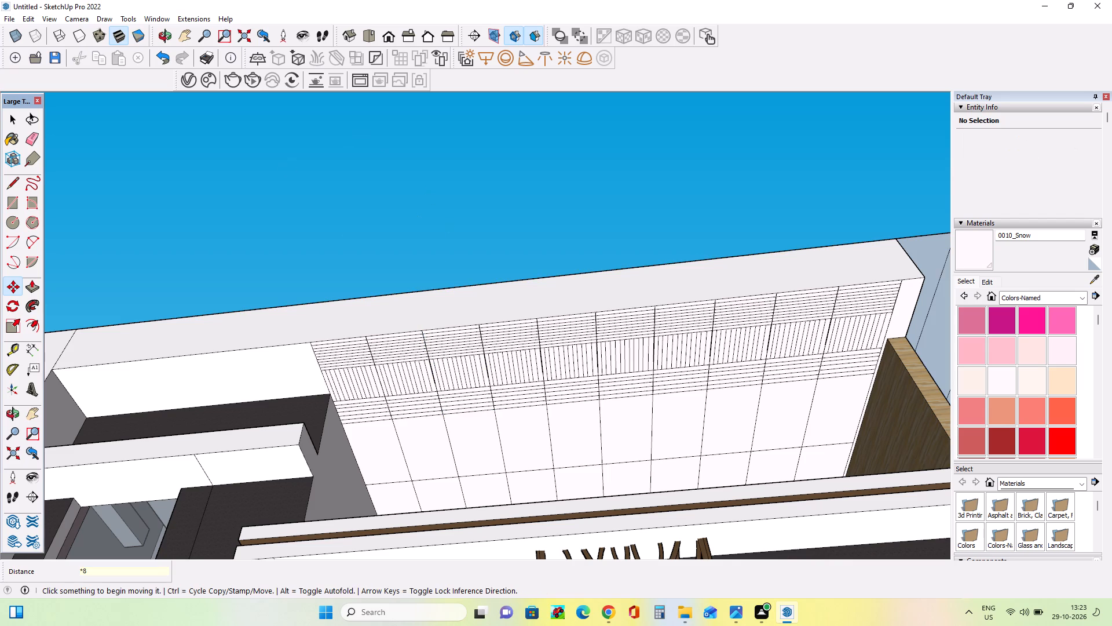
scroll(231, 292, "down", 3)
middle_click_drag(261, 319, 136, 329)
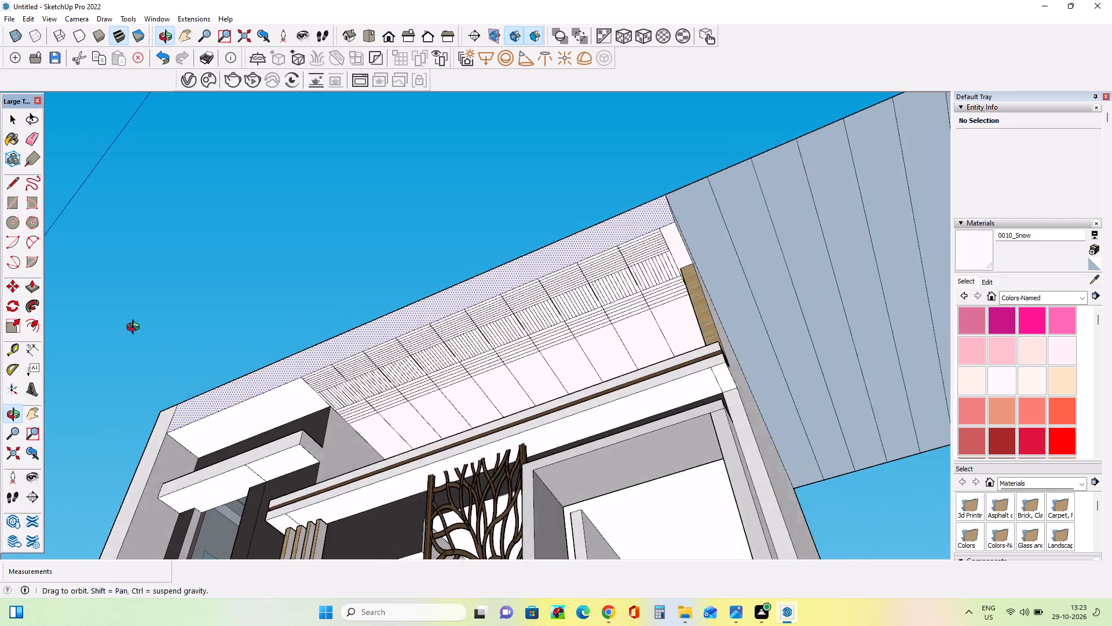
Erase the outermost divided strips of the roof plane overhanging past the building's end wall, along with their leftover border edges.
middle_click_drag(136, 329, 125, 333)
scroll(125, 333, "down", 7)
middle_click_drag(492, 353, 617, 625)
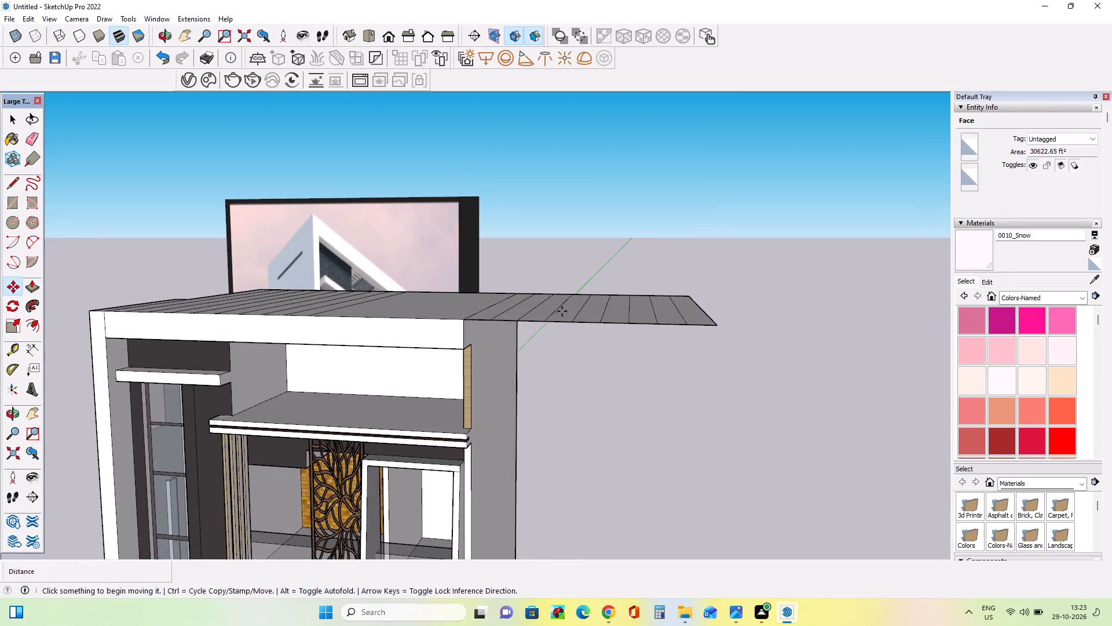
middle_click_drag(564, 332, 591, 467)
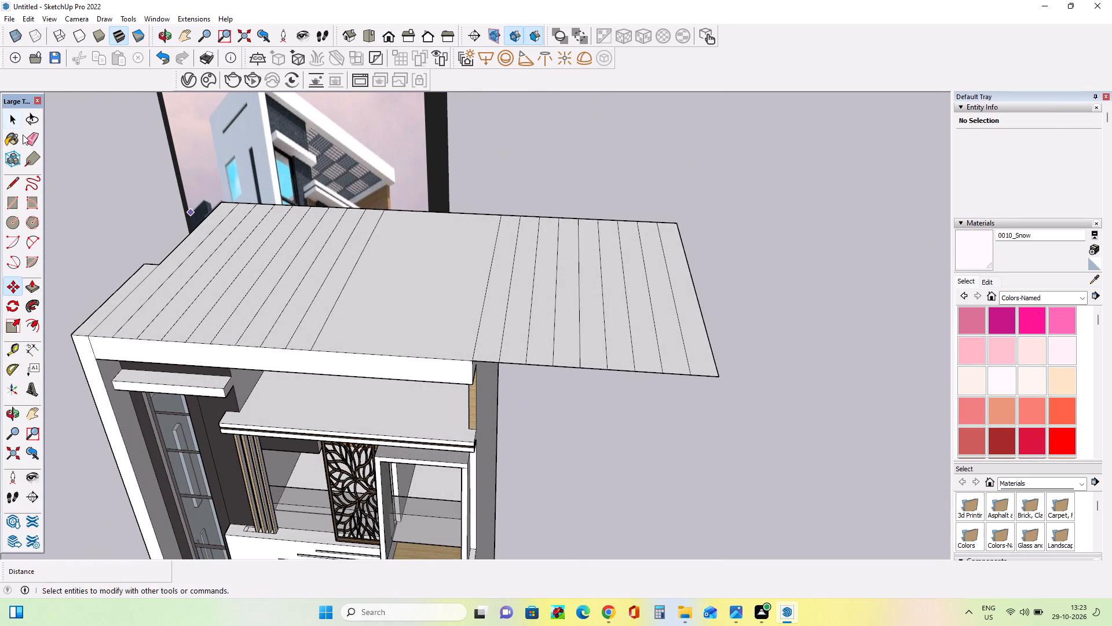
left_click(32, 143)
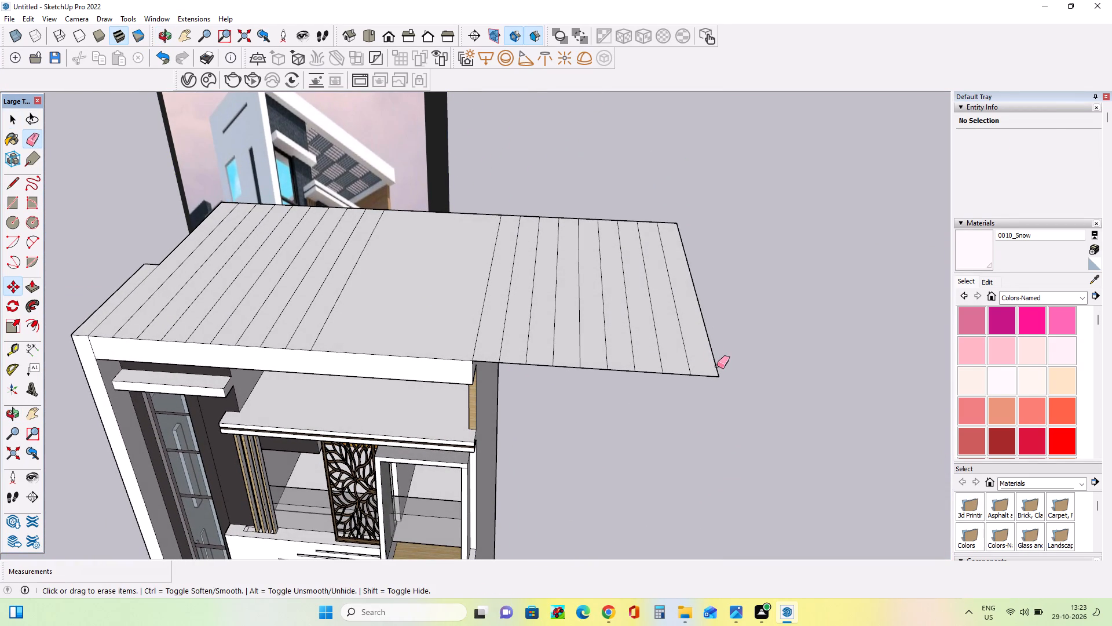
left_click_drag(717, 366, 565, 365)
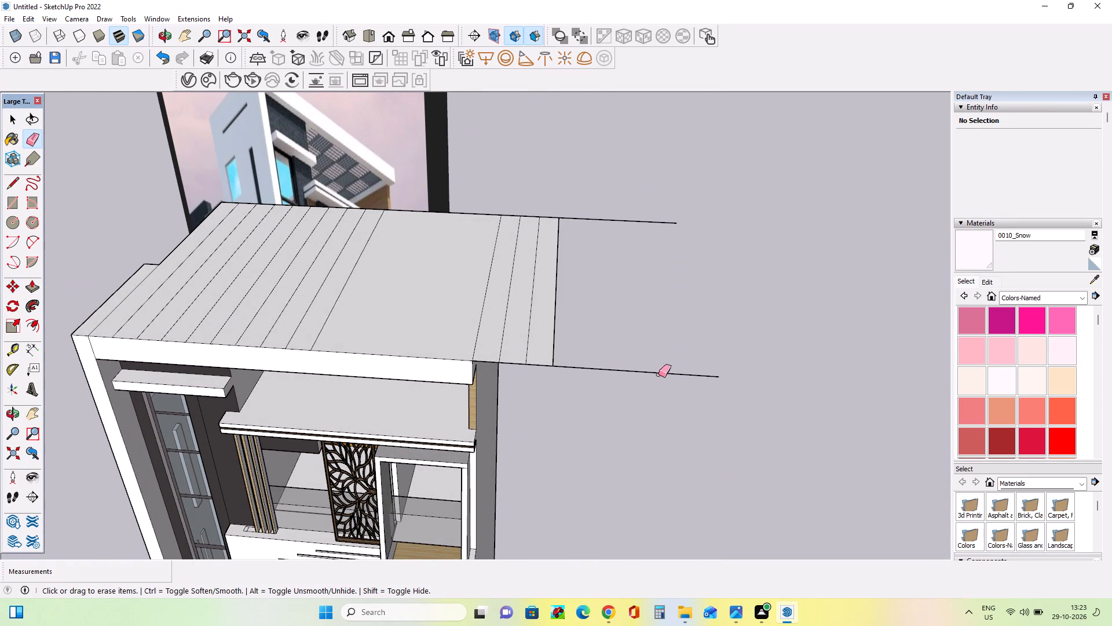
left_click_drag(616, 369, 616, 381)
left_click_drag(619, 217, 611, 261)
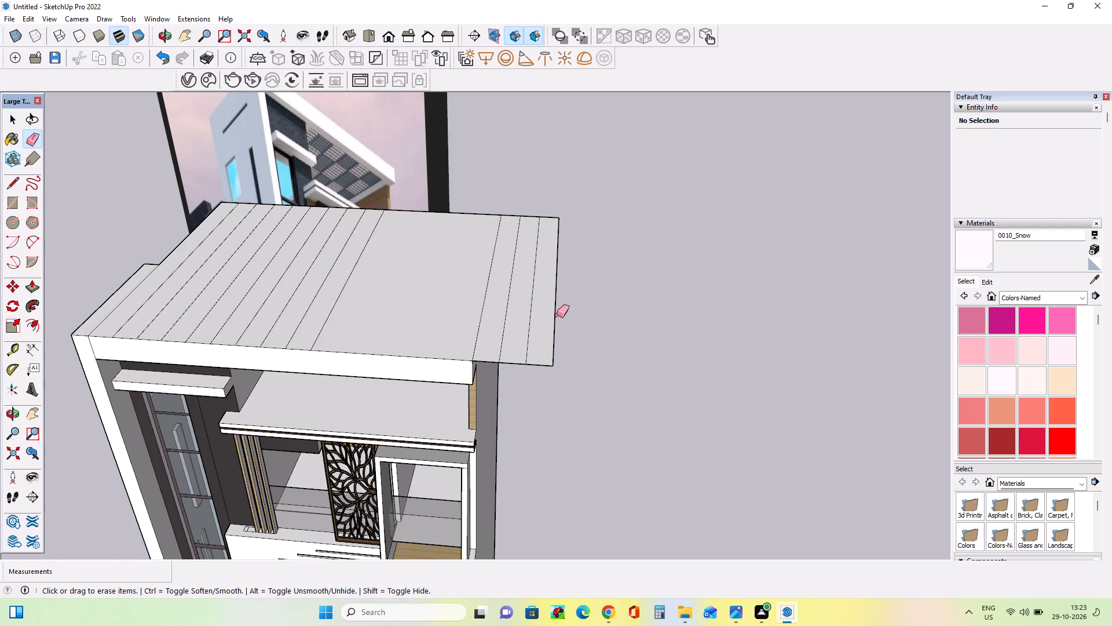
Erase the remaining overhanging roof strips and loose edges so the roof plane ends at the building's end wall.
left_click_drag(558, 321, 513, 339)
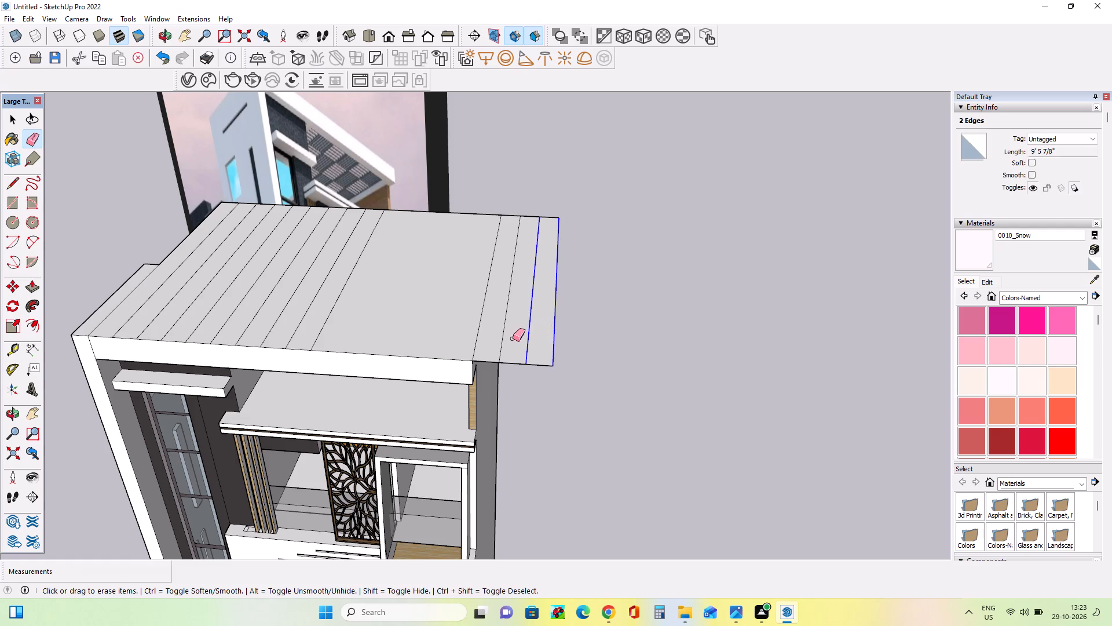
left_click_drag(513, 339, 503, 344)
middle_click_drag(580, 373, 554, 383)
left_click_drag(529, 367, 528, 379)
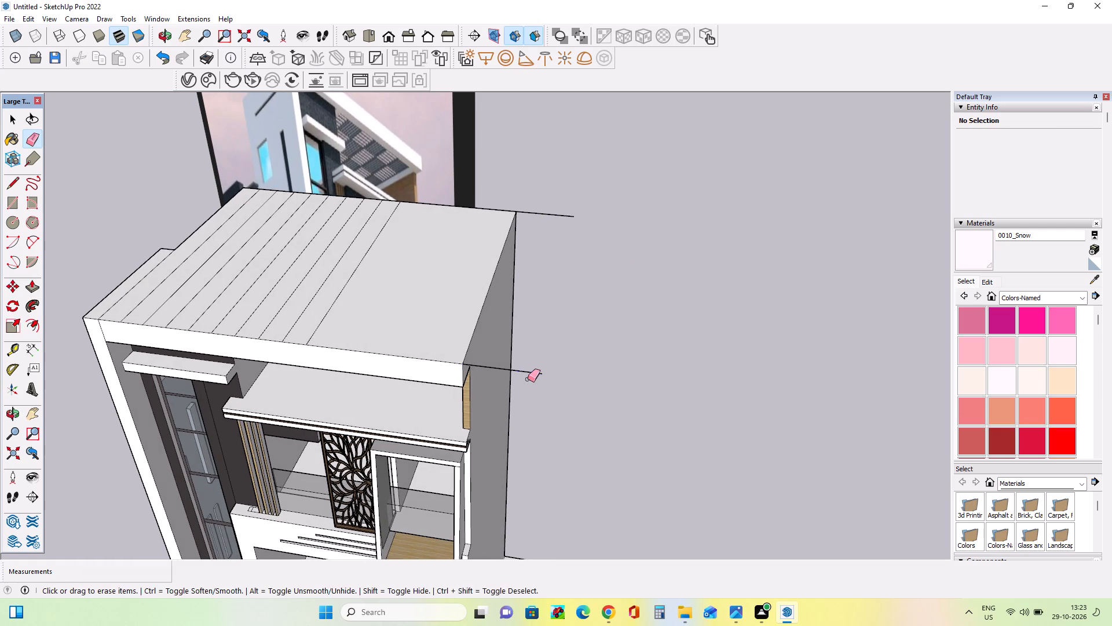
left_click_drag(528, 379, 527, 381)
left_click_drag(565, 211, 566, 235)
Examine the repeated line pattern along the outer ceiling row from below, checking both ends and the empty panels behind it.
middle_click_drag(566, 387, 652, 83)
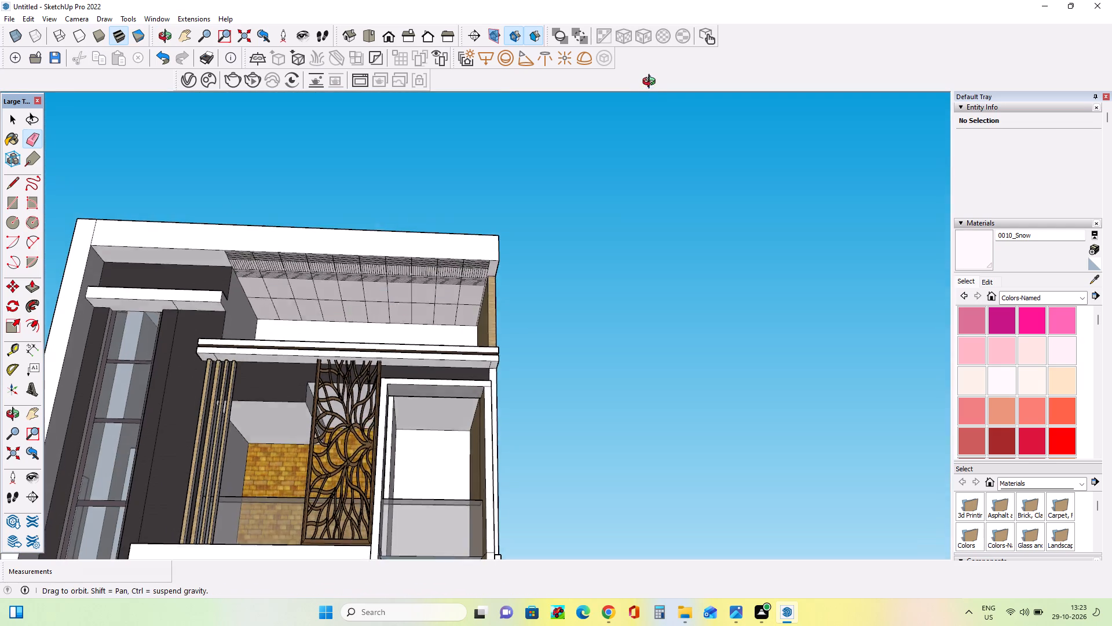
middle_click_drag(652, 83, 652, 77)
scroll(515, 288, "up", 4)
middle_click_drag(427, 290, 538, 267)
scroll(554, 273, "down", 4)
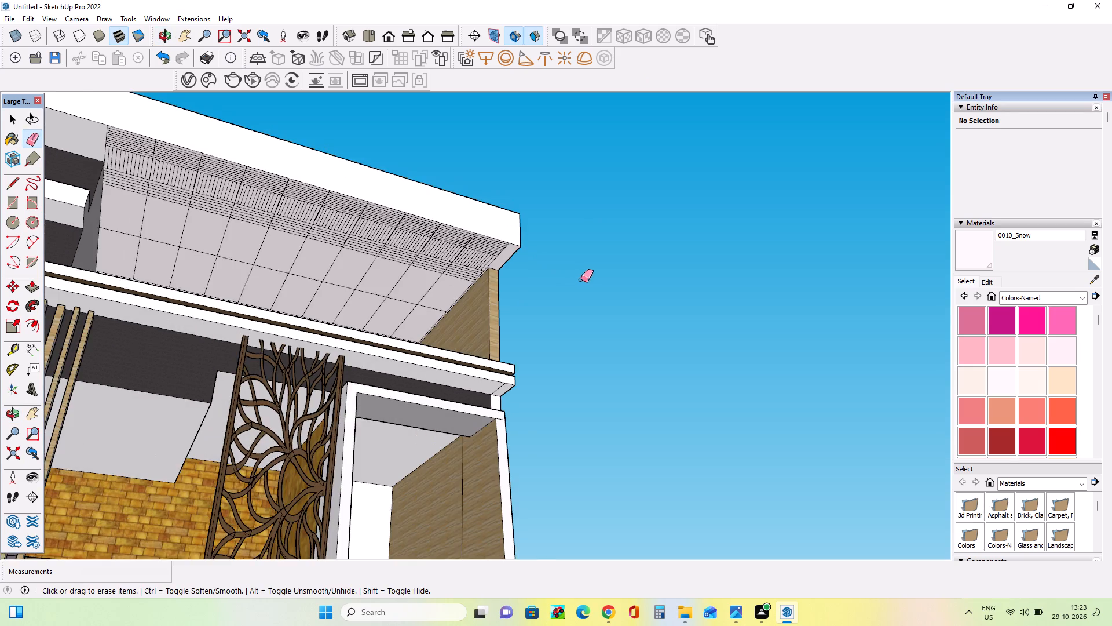
scroll(581, 279, "down", 1)
middle_click_drag(676, 302, 515, 263)
scroll(302, 253, "up", 4)
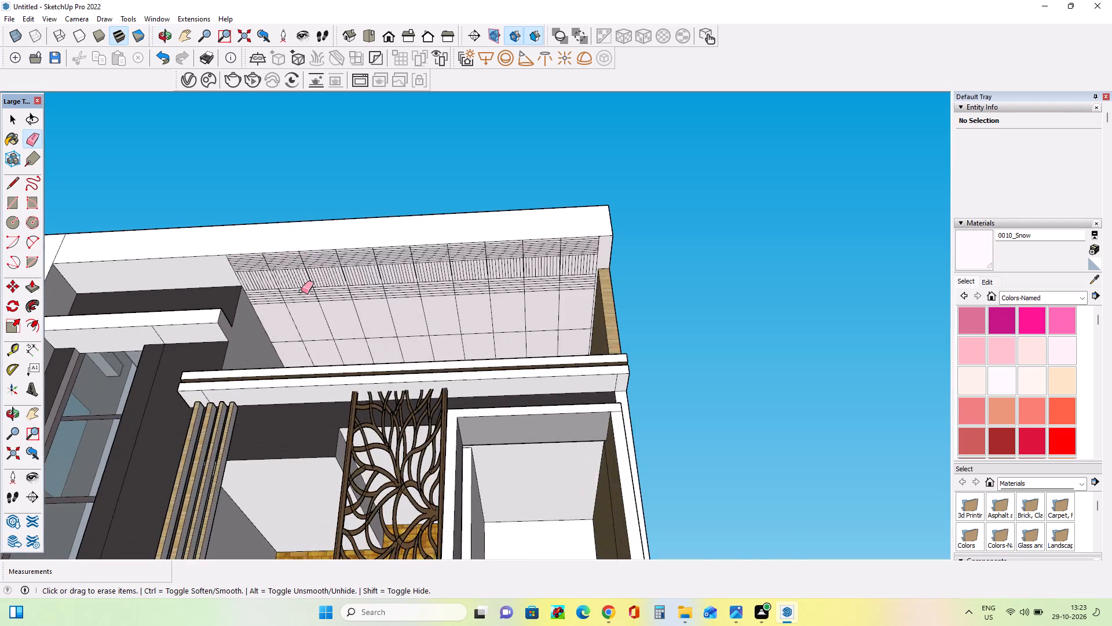
scroll(303, 295, "up", 2)
middle_click_drag(305, 296, 313, 325)
scroll(313, 326, "up", 4)
middle_click_drag(313, 326, 314, 316)
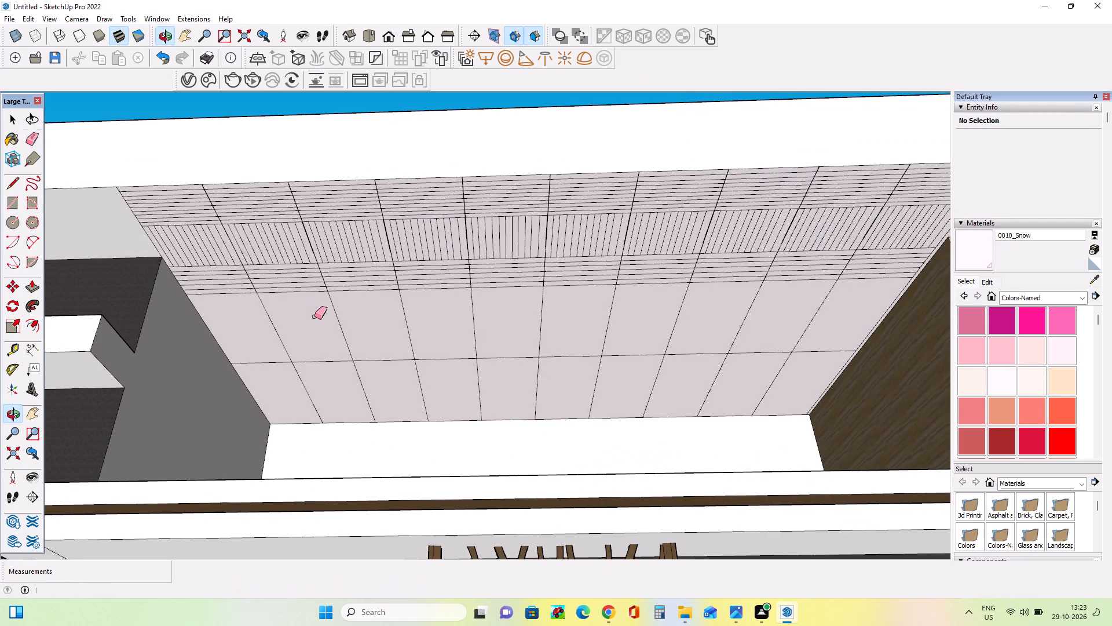
scroll(283, 314, "down", 2)
middle_click_drag(309, 312, 320, 329)
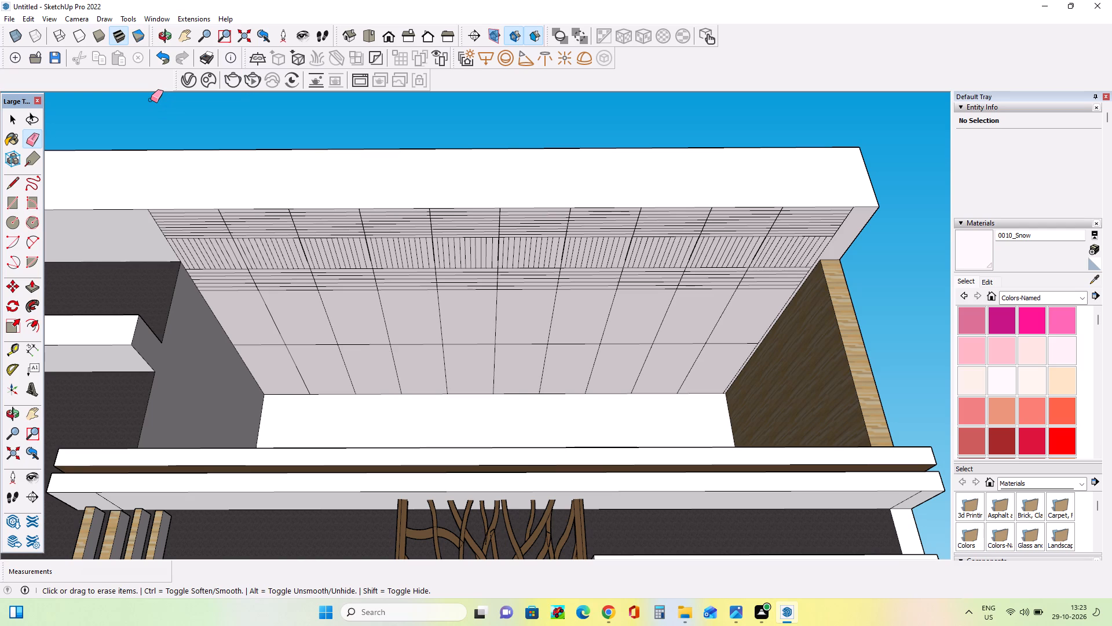
middle_click_drag(151, 101, 166, 72)
scroll(214, 199, "up", 3)
middle_click_drag(209, 177, 185, 117)
scroll(203, 188, "up", 1)
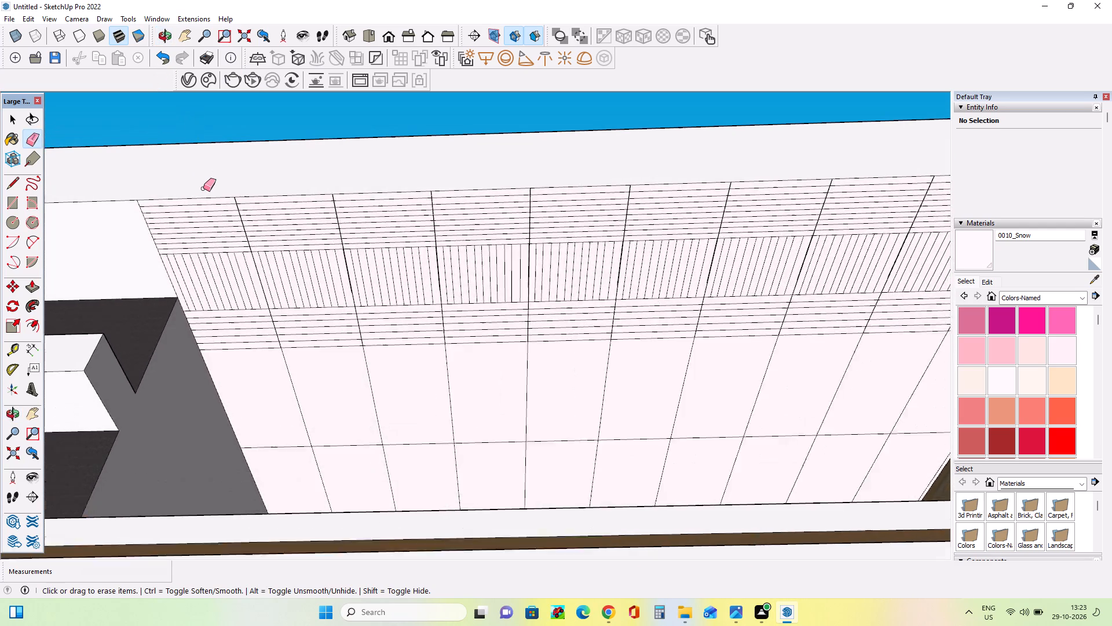
scroll(203, 188, "up", 2)
middle_click_drag(191, 202, 202, 203)
scroll(189, 195, "down", 5)
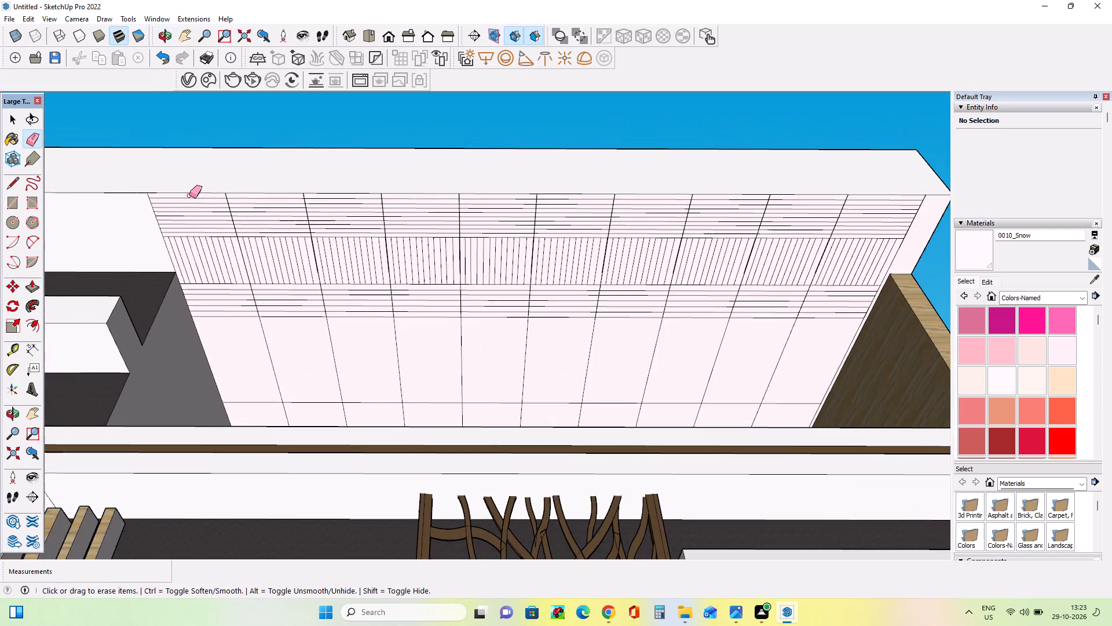
middle_click_drag(234, 195, 243, 209)
scroll(219, 297, "up", 2)
middle_click_drag(216, 287, 214, 274)
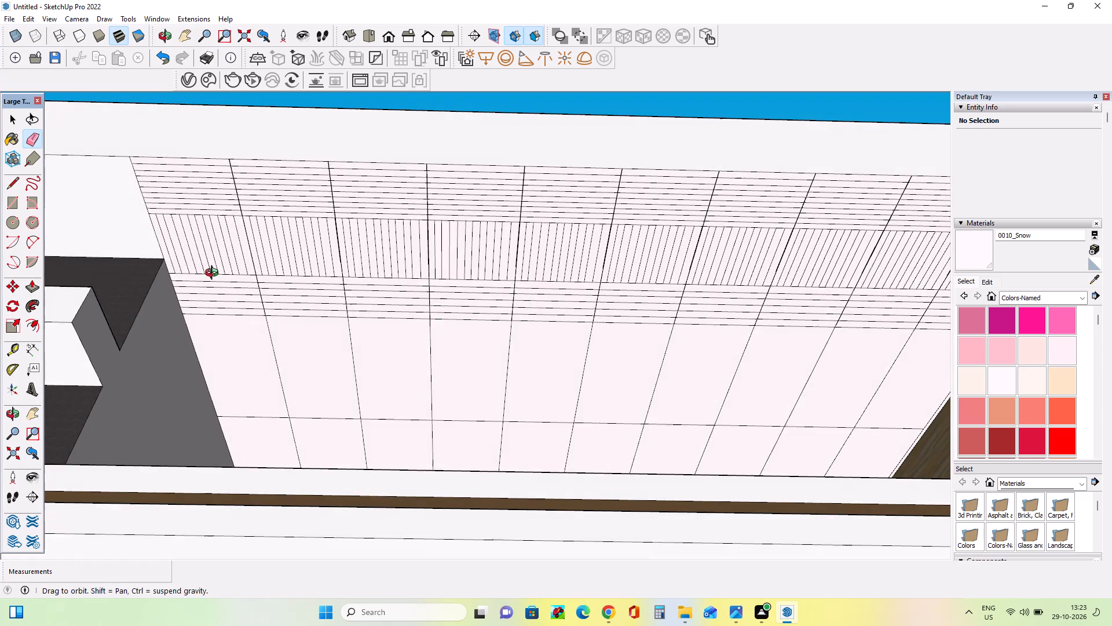
middle_click_drag(214, 274, 214, 270)
middle_click_drag(201, 317, 199, 334)
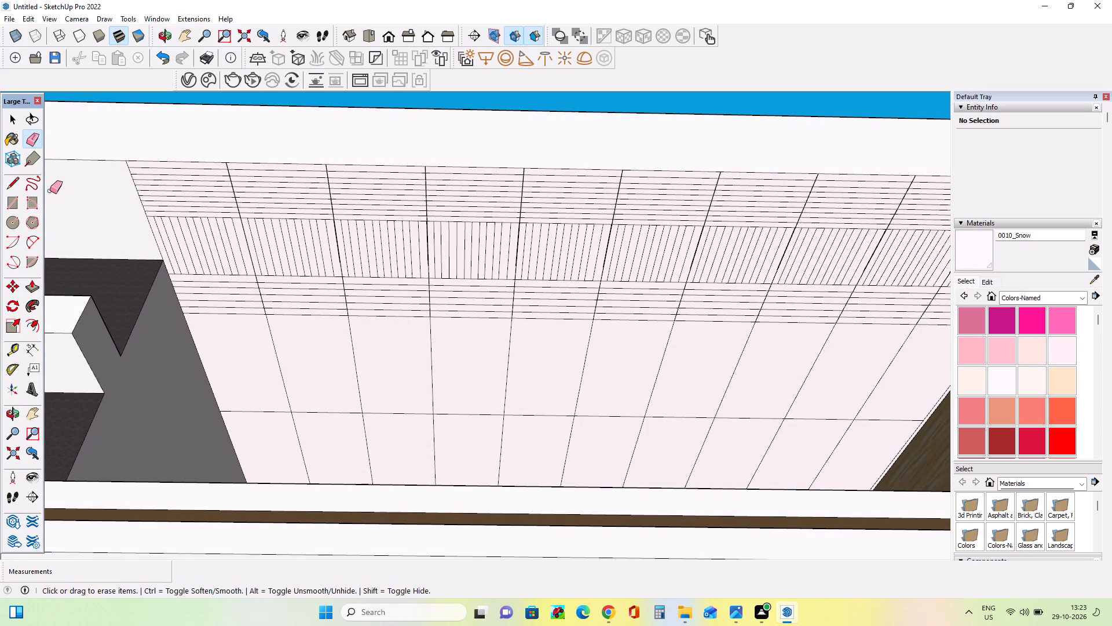
Select the line pattern across the first few panels at the dark-wall end of the outer ceiling row.
left_click(13, 118)
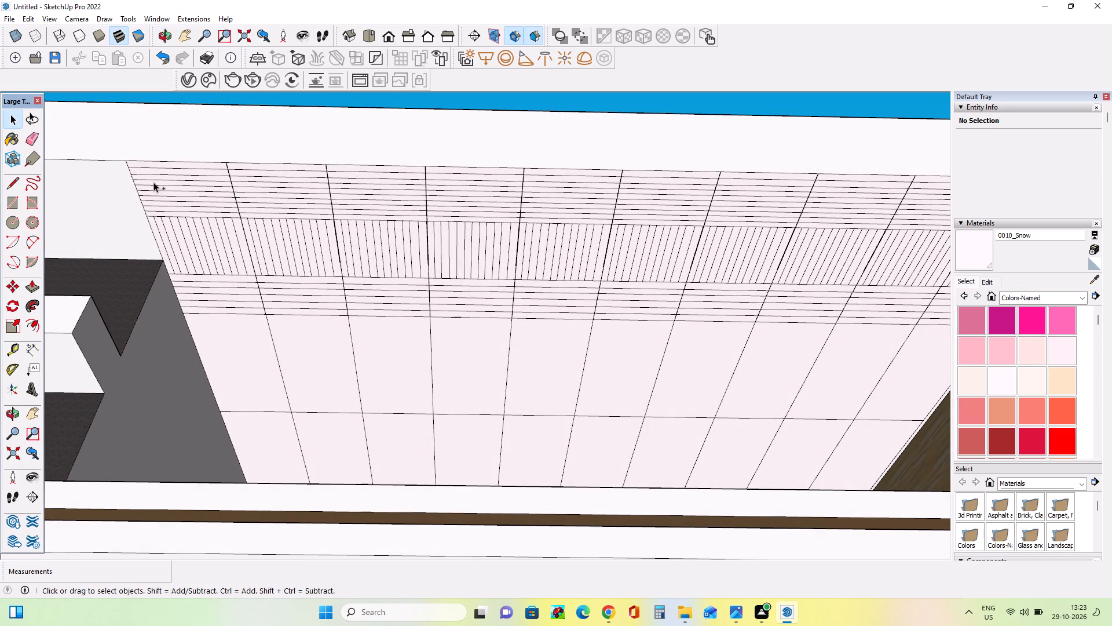
left_click_drag(166, 163, 215, 283, "ctrl")
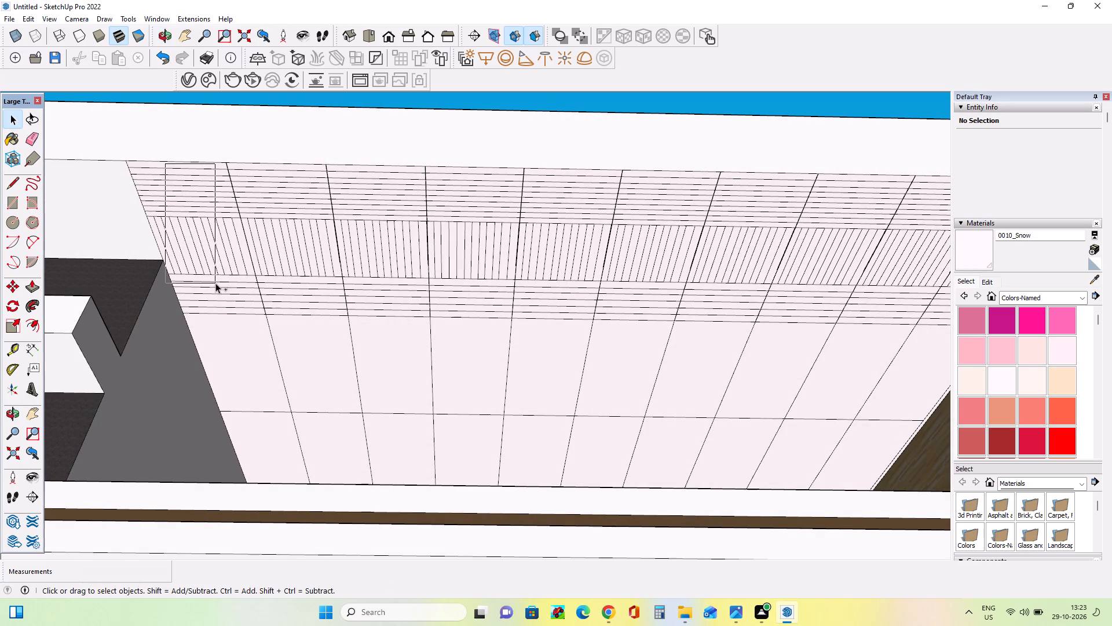
left_click_drag(215, 283, 223, 258, "ctrl")
scroll(223, 294, "up", 3, "ctrl")
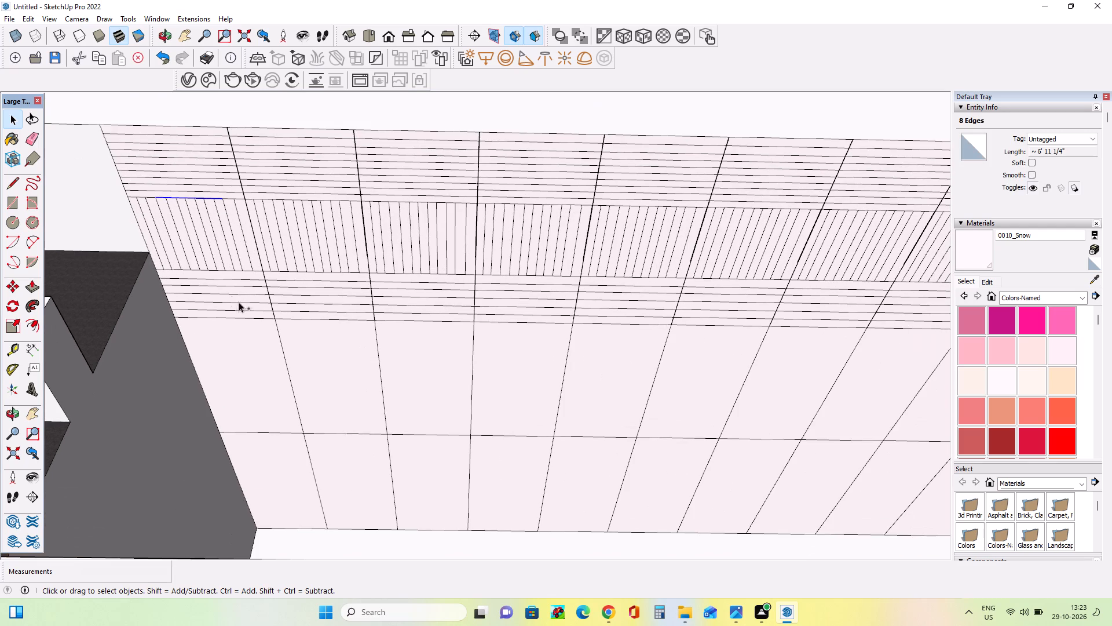
left_click_drag(390, 322, 362, 268, "ctrl")
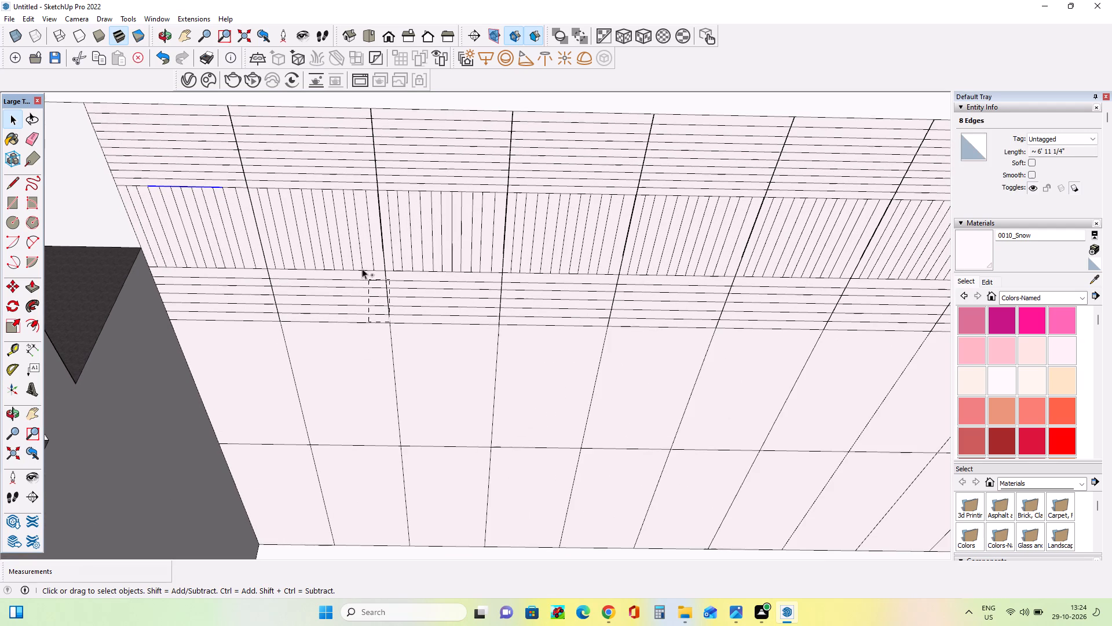
left_click_drag(362, 268, 223, 107, "ctrl")
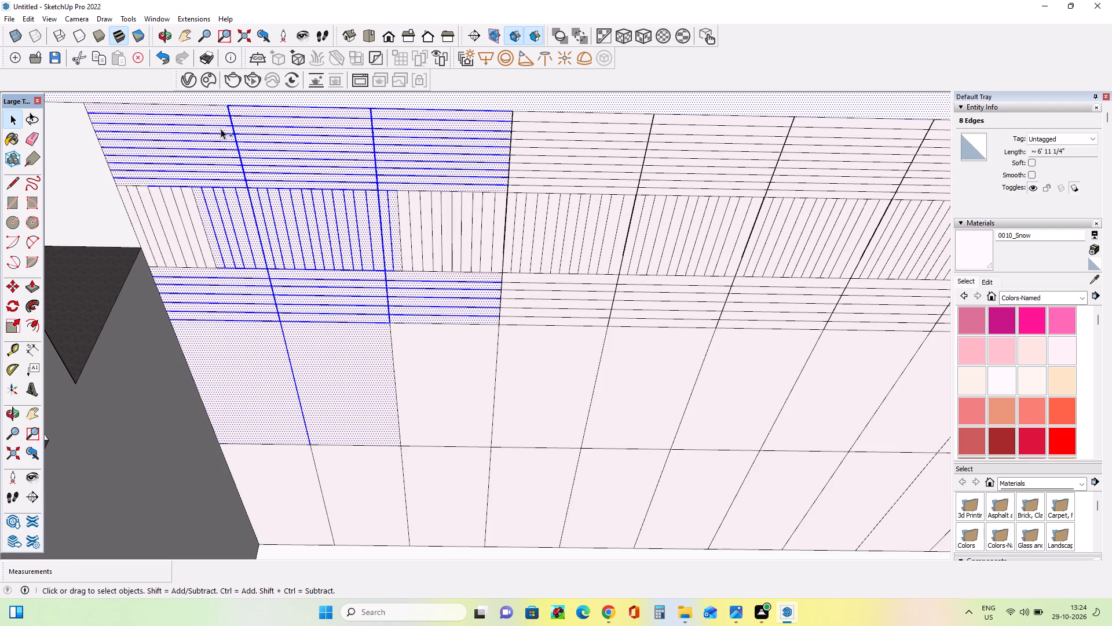
middle_click_drag(314, 261, 323, 284)
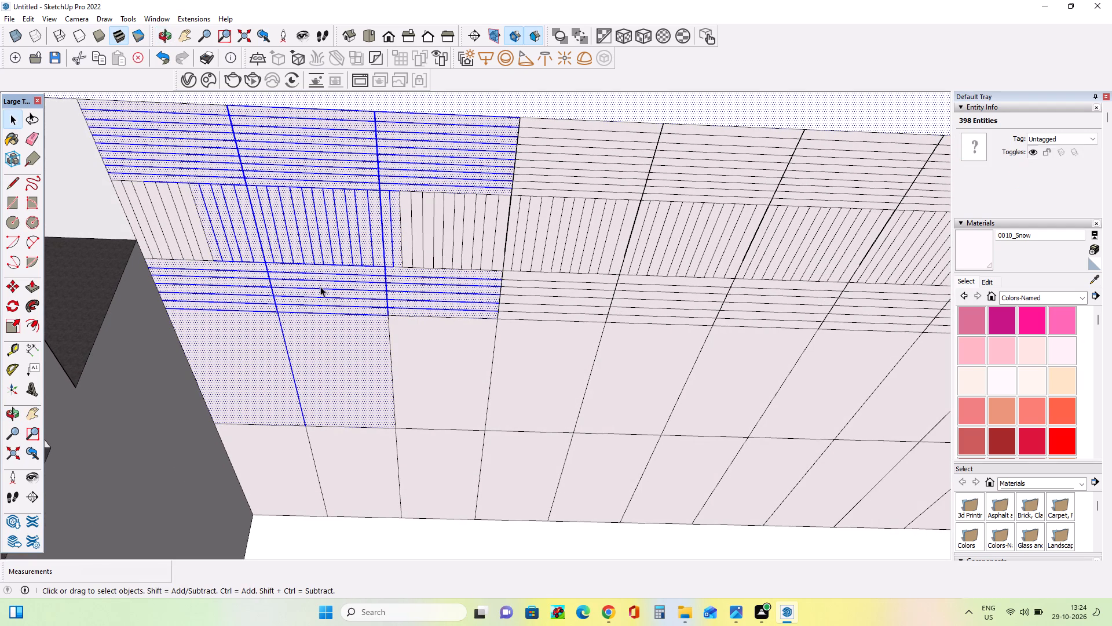
Start removing the end panel's outer line group, including the strips between its lines, from the selection.
left_click_drag(202, 111, 209, 173, "ctrl")
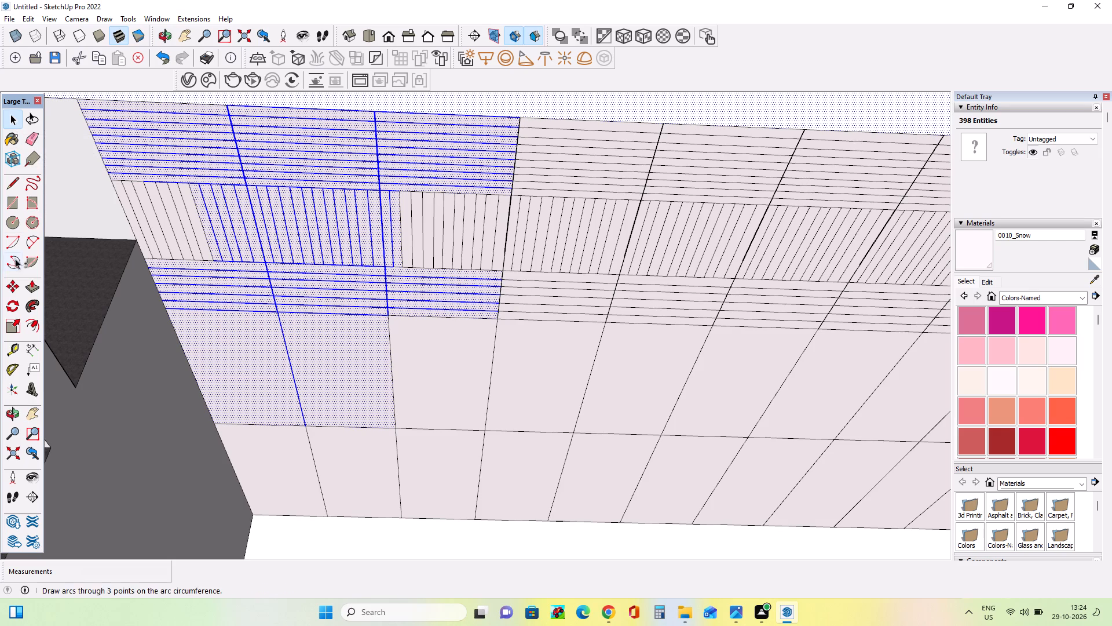
left_click(11, 117, "shift")
left_click_drag(158, 119, 173, 182, "shift")
left_click(182, 139, "shift")
left_click(183, 155, "shift")
left_click(182, 160, "shift")
double_click(185, 174, "shift")
Deselect the lines and narrow strip faces of the middle line group in the end panel.
left_click(192, 187, "shift")
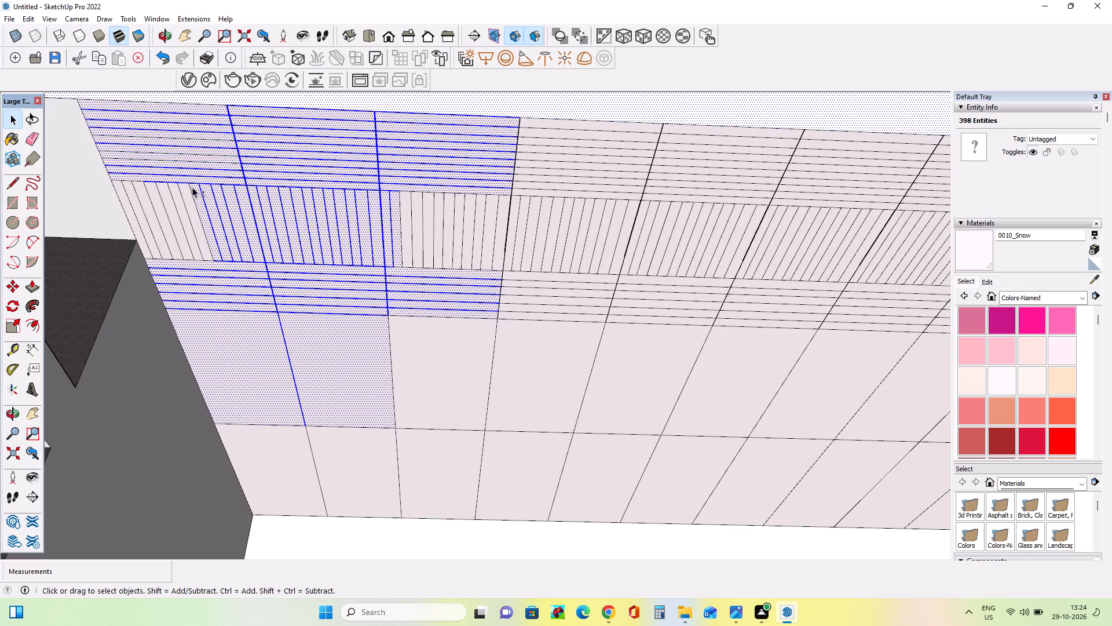
left_click(202, 194, "shift")
double_click(212, 203, "shift")
left_click(229, 209, "shift")
left_click(251, 218, "shift")
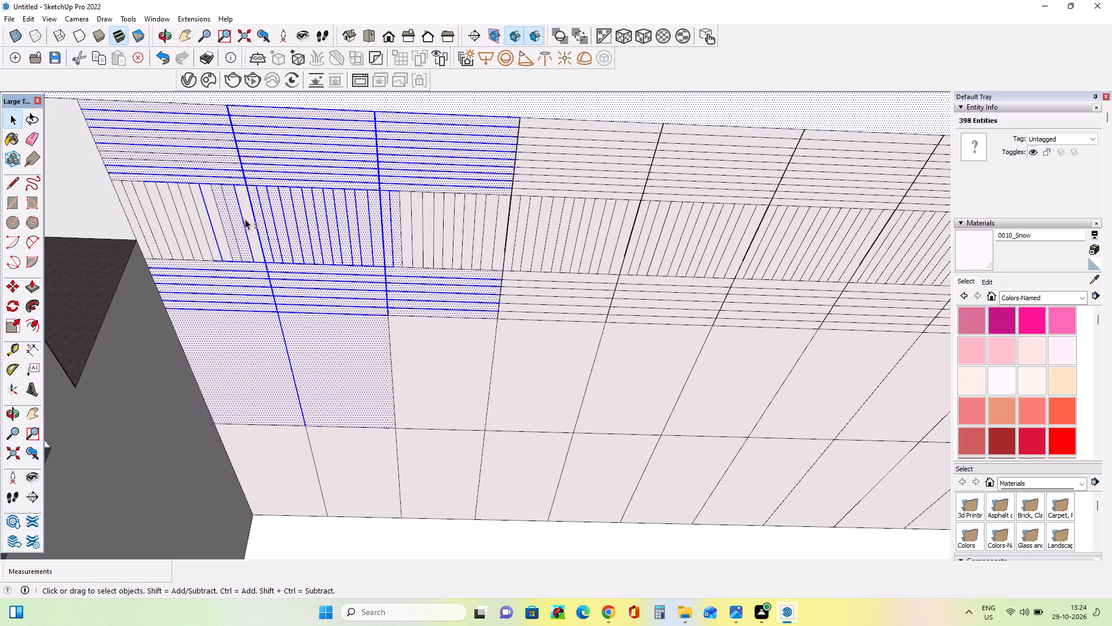
double_click(242, 220, "shift")
left_click(236, 222, "shift")
left_click(231, 222, "shift")
left_click(236, 227, "shift")
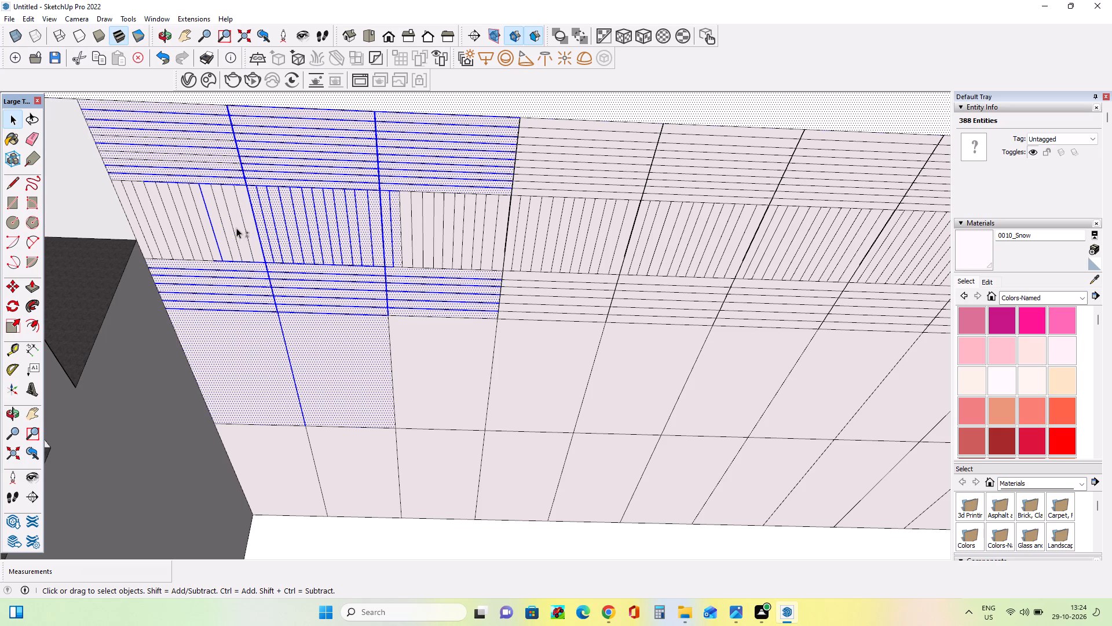
left_click(231, 231, "shift")
scroll(225, 238, "up", 7, "shift")
left_click(231, 232, "shift")
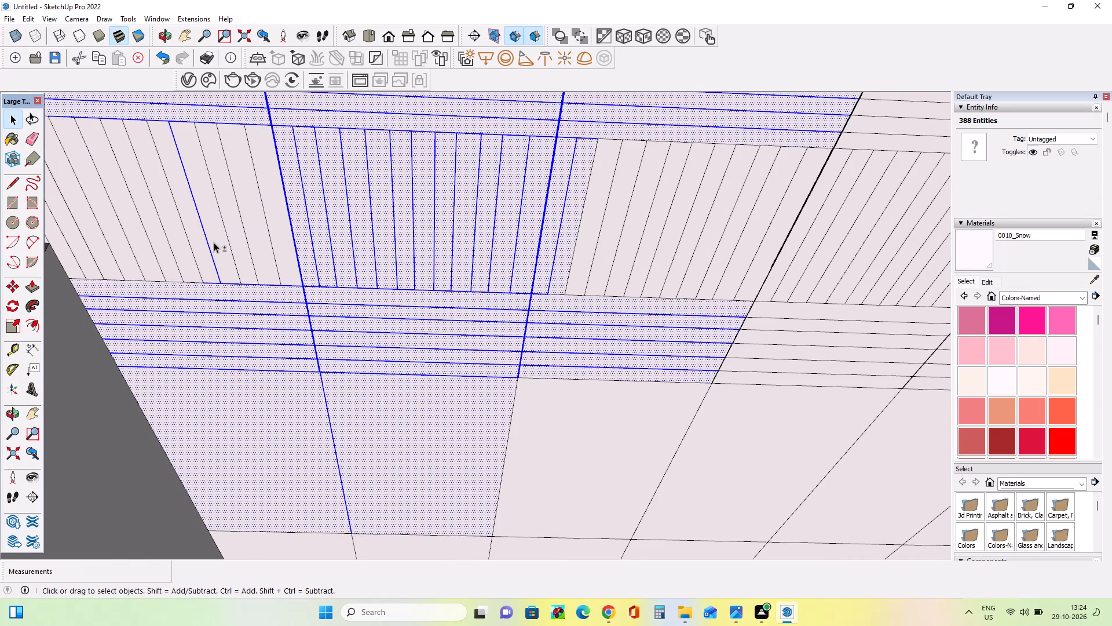
left_click(207, 243, "shift")
Deselect the end panel's edge segments between the middle and inner line groups nearest the divider with the second panel.
left_click(239, 291, "shift")
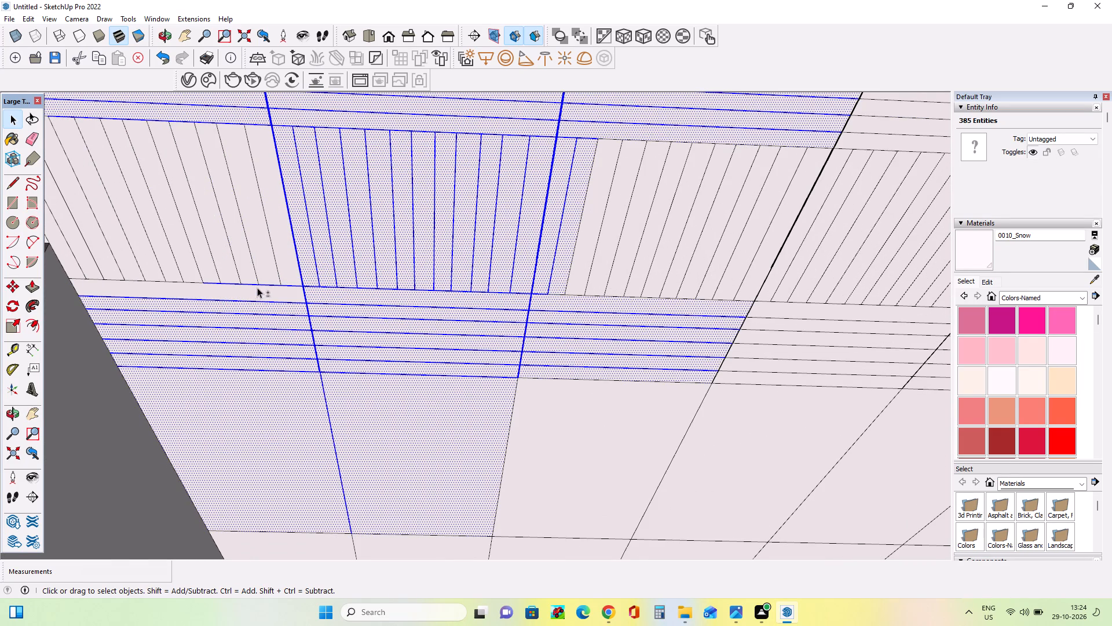
left_click(258, 284, "shift")
left_click(258, 279, "shift")
scroll(258, 286, "up", 2, "shift")
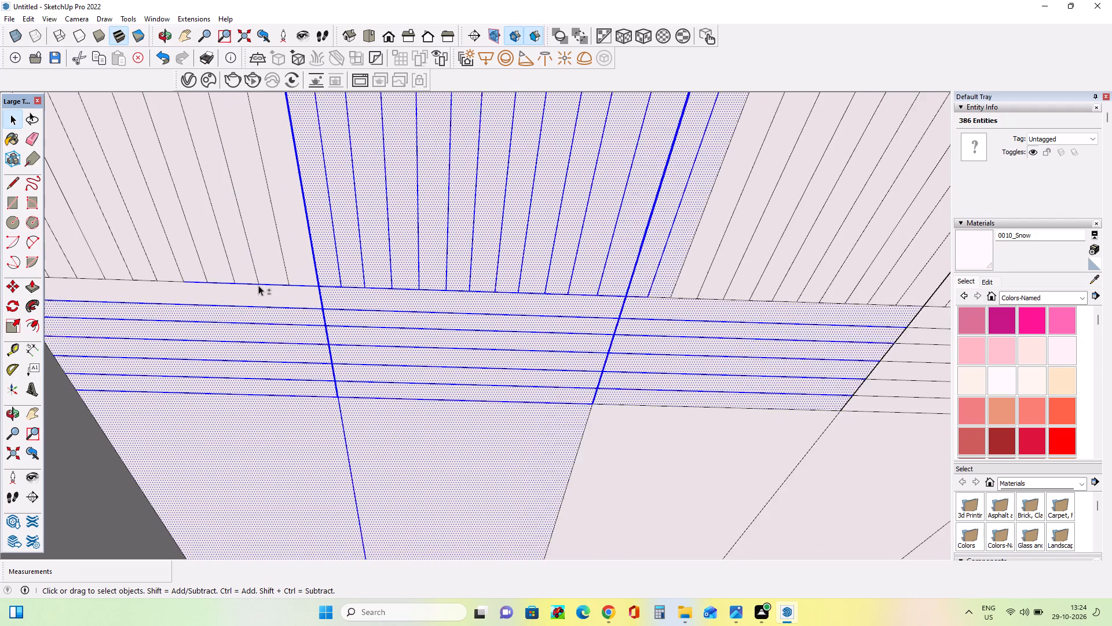
scroll(258, 285, "up", 3, "shift")
left_click(264, 282, "shift")
left_click(283, 285, "shift")
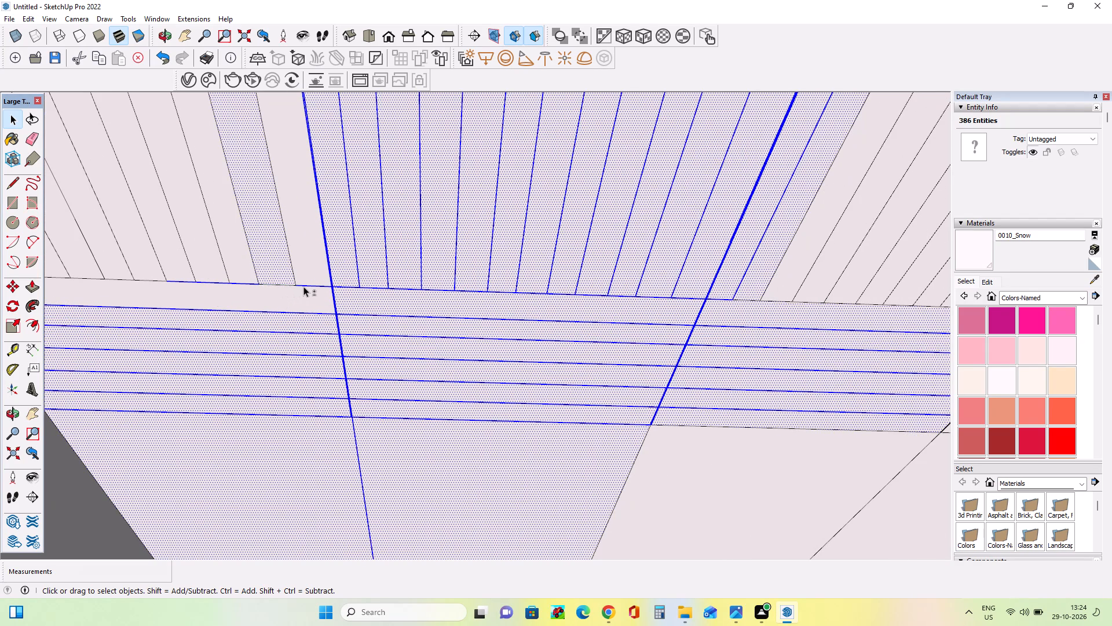
left_click(306, 285, "shift")
left_click(280, 271, "shift")
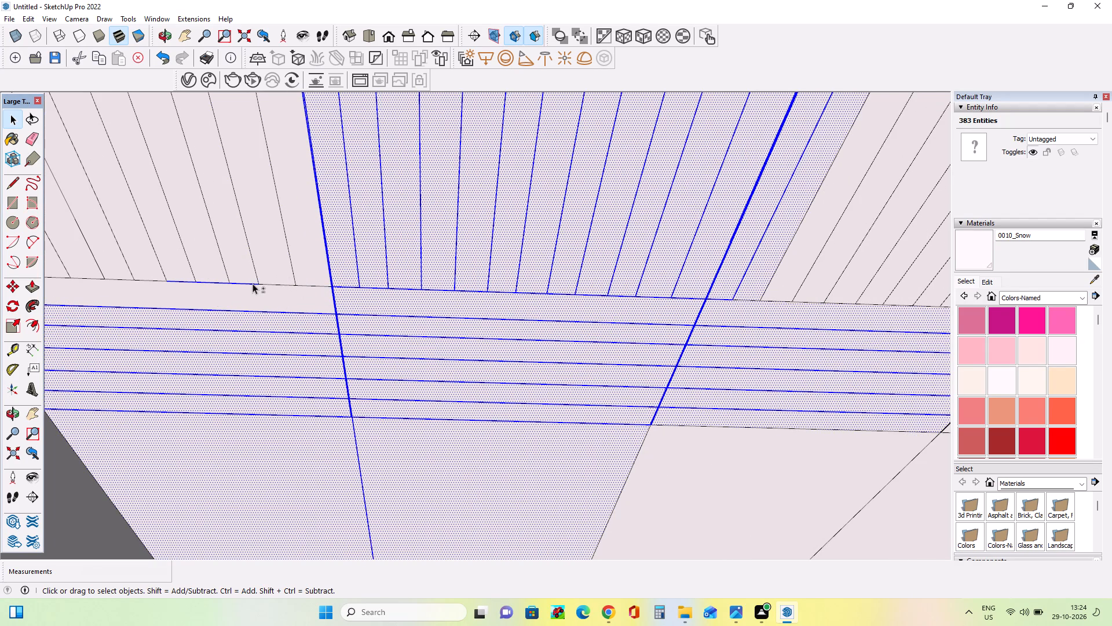
Deselect the remaining edge segments between the middle and inner line groups in the end panel.
left_click(252, 282, "shift")
left_click(214, 282, "shift")
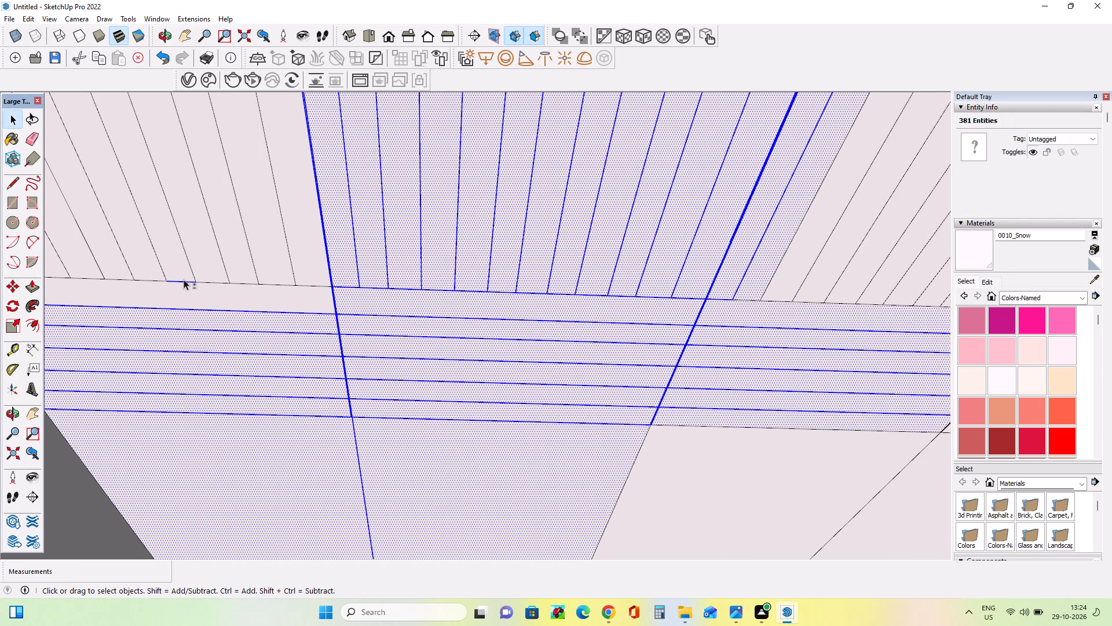
left_click(184, 279, "shift")
left_click(187, 280, "shift")
left_click(186, 285, "shift")
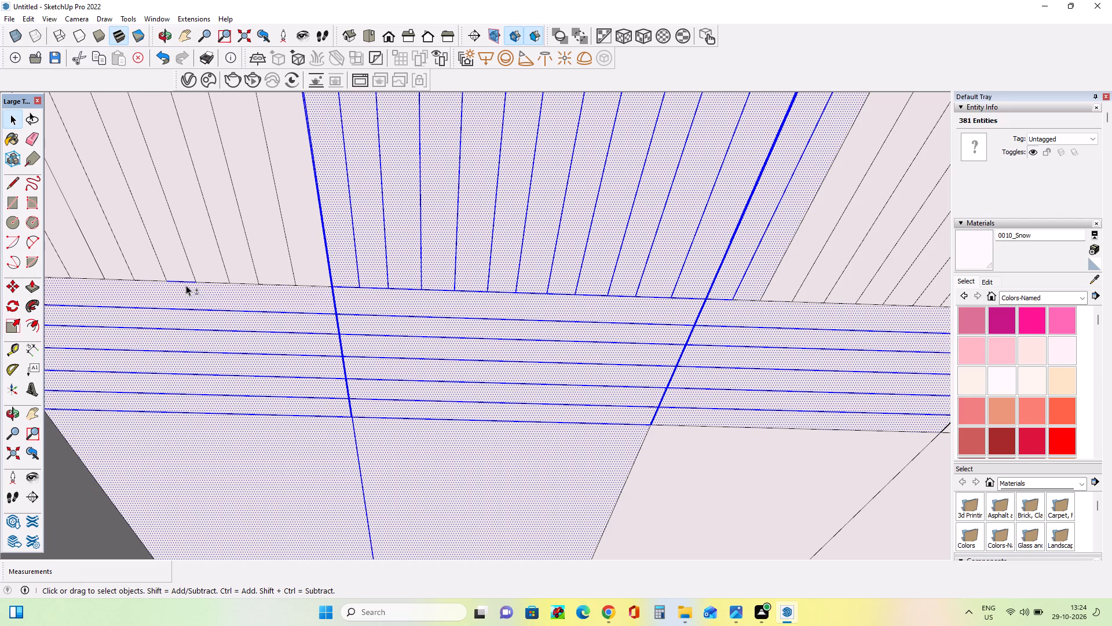
scroll(186, 283, "up", 4, "shift")
left_click(186, 283, "shift")
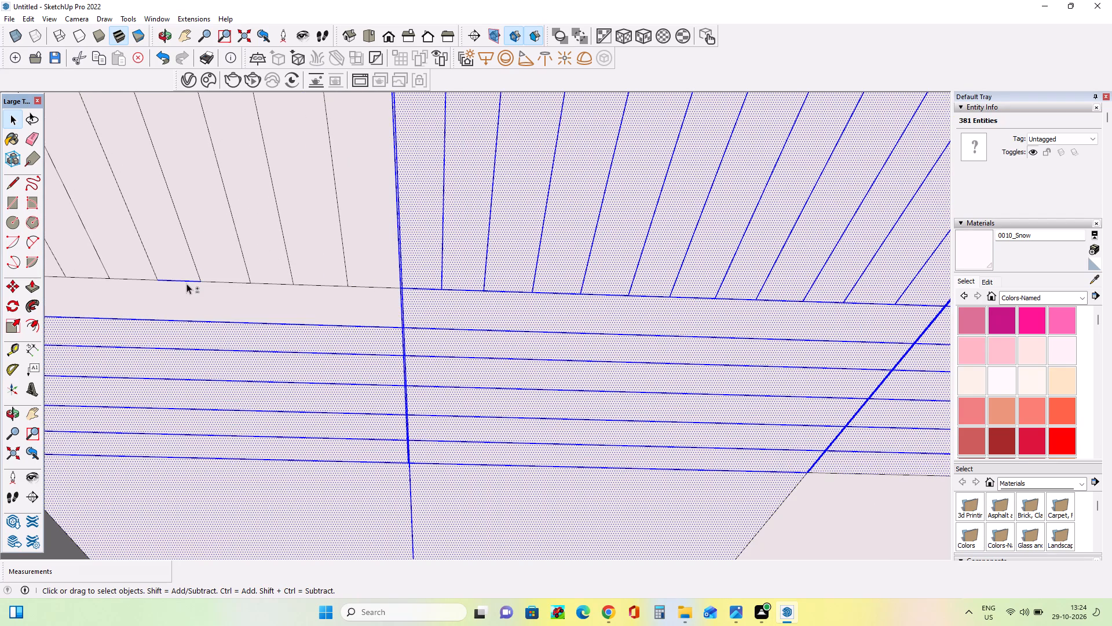
left_click(188, 281, "shift")
Deselect the three inner-group lines closest to the middle line group in the end panel, along with the strips between them.
left_click(286, 325, "shift")
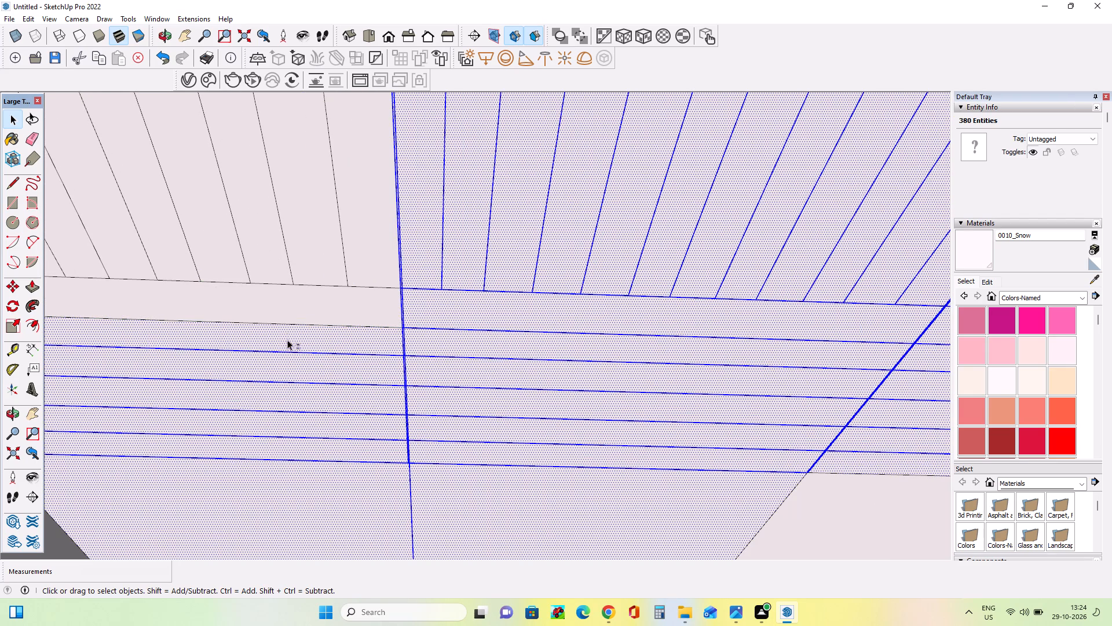
left_click(286, 345, "shift")
left_click(293, 369, "shift")
left_click(302, 355, "shift")
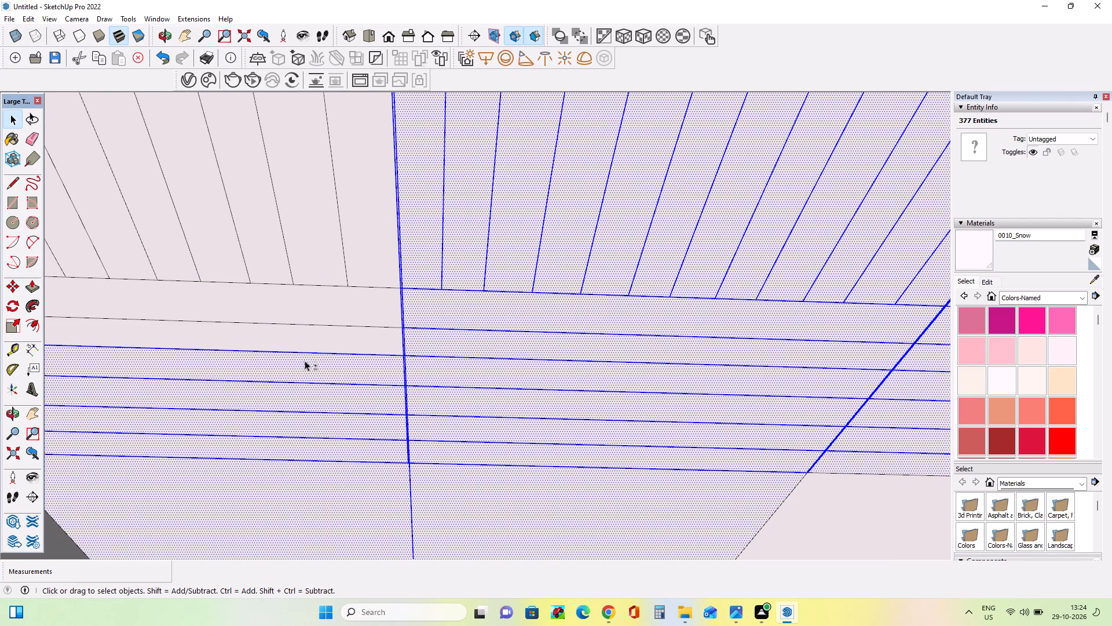
left_click(311, 368, "shift")
left_click(318, 353, "shift")
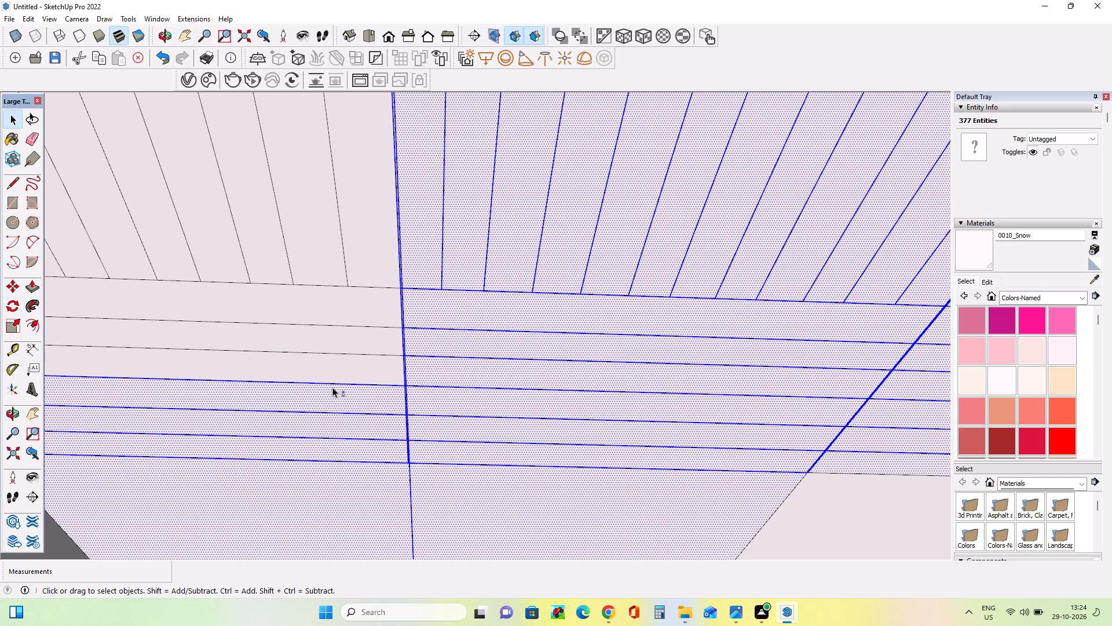
left_click(333, 382, "shift")
Deselect the remaining three lines and narrow strip faces of the inner line group in the end panel.
scroll(230, 300, "down", 7)
scroll(344, 325, "down", 4)
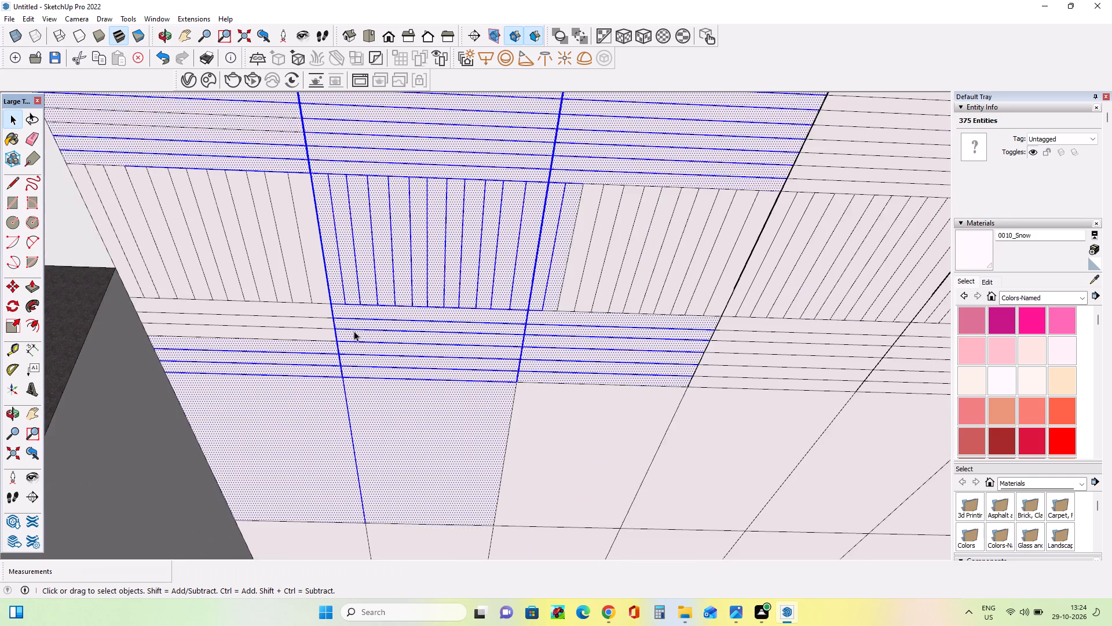
scroll(354, 331, "down", 4)
scroll(281, 347, "up", 9)
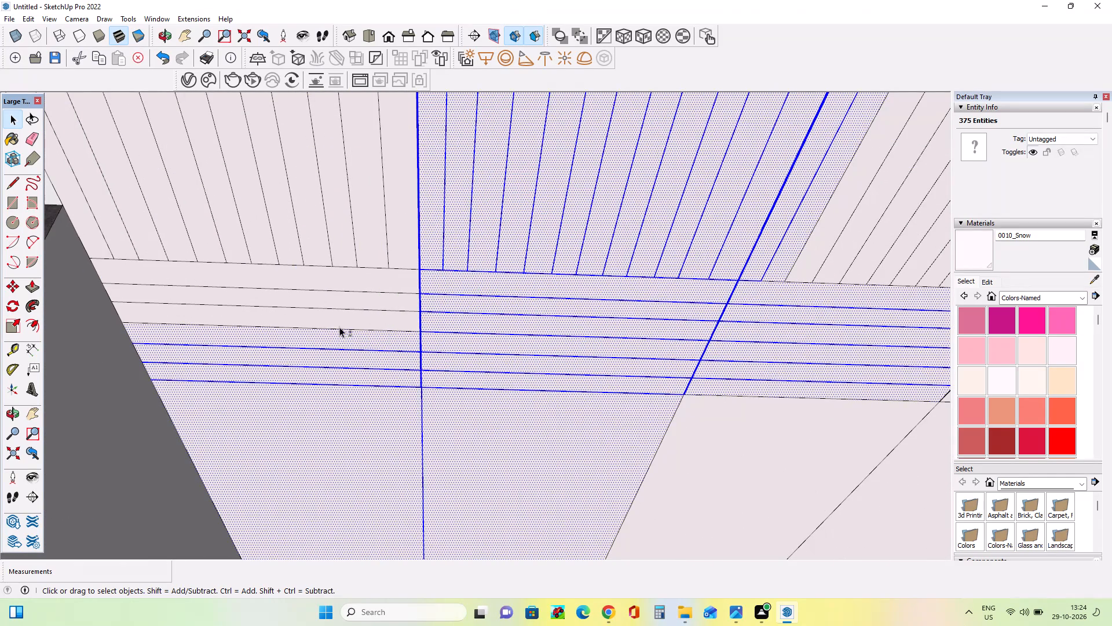
left_click(342, 333, "shift")
left_click(353, 353, "shift")
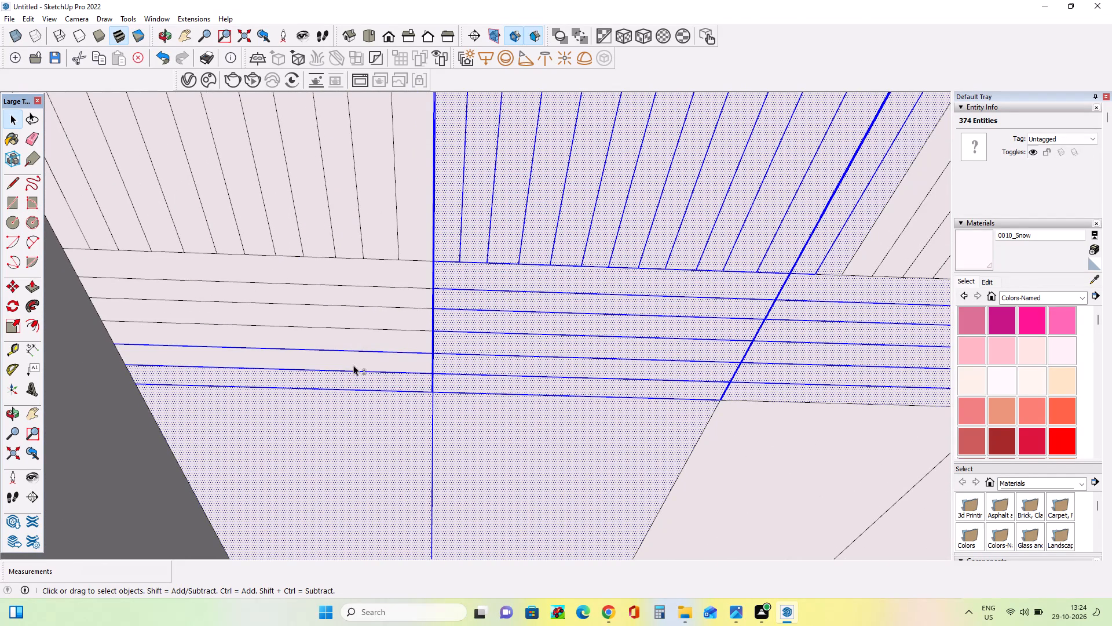
left_click(353, 365, "shift")
left_click(353, 367, "shift")
left_click(354, 373, "shift")
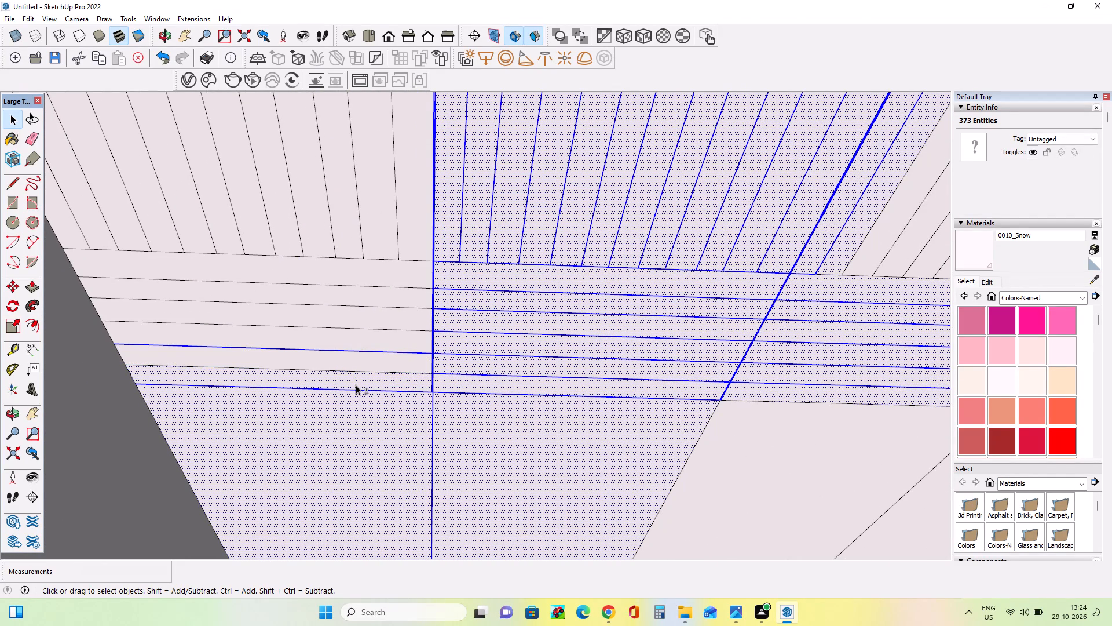
left_click(356, 385, "shift")
left_click(357, 391, "shift")
left_click(368, 351, "shift")
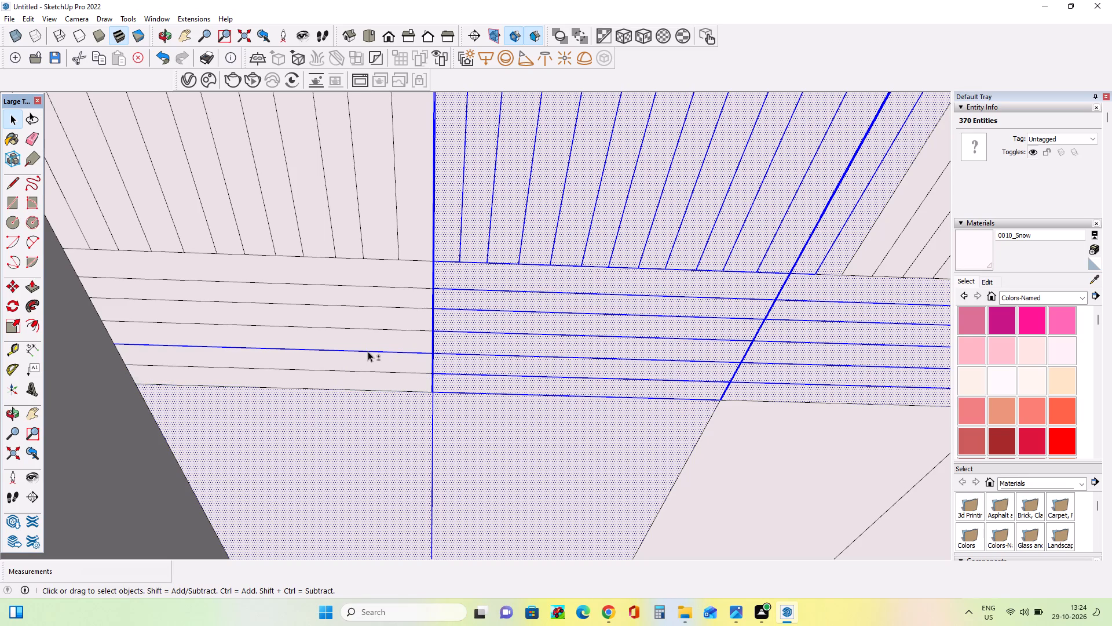
Deselect the end panel's outer-group lines and strip faces in the half nearest the roof fascia.
scroll(399, 372, "down", 13)
middle_click_drag(400, 257, 407, 214)
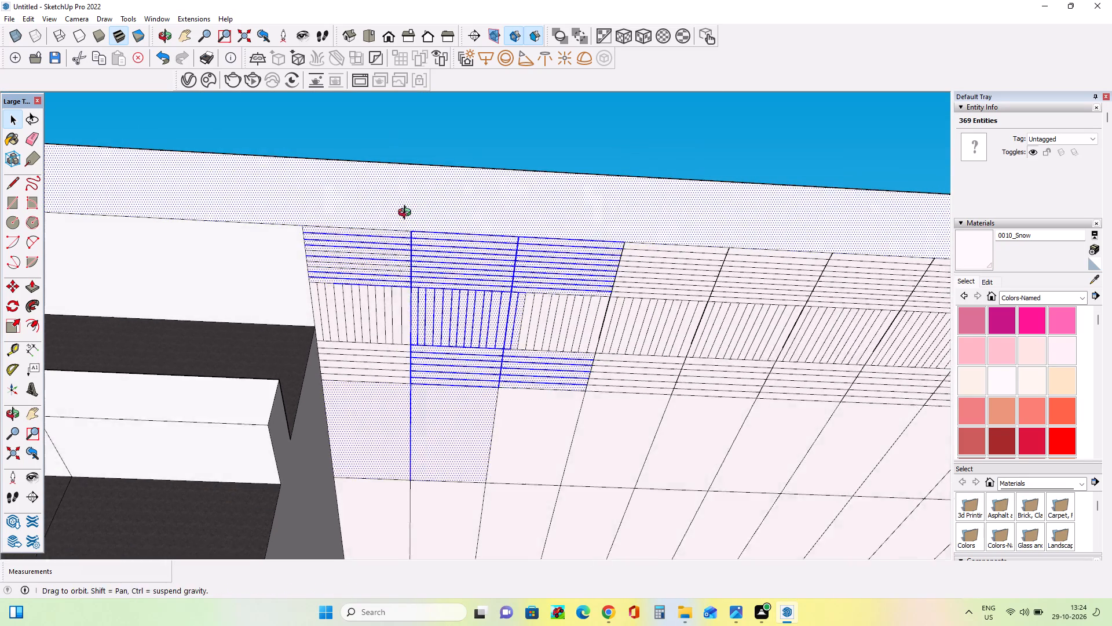
middle_click_drag(407, 214, 407, 208)
scroll(378, 238, "up", 8, "shift")
left_click(390, 215, "shift")
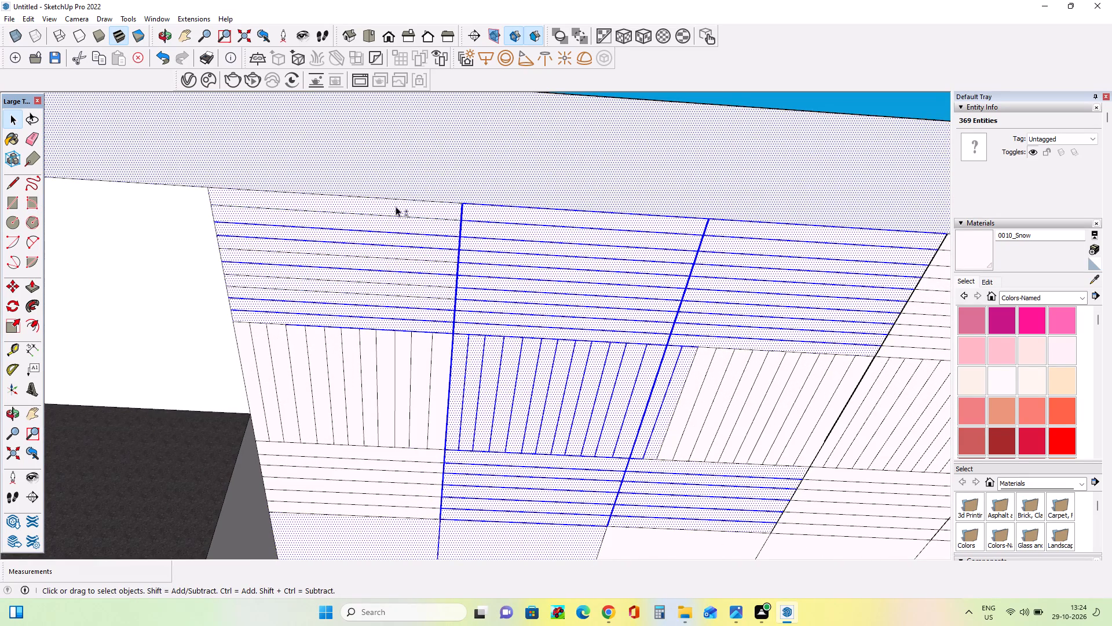
left_click(396, 206, "shift")
left_click(405, 227, "shift")
left_click(411, 238, "shift")
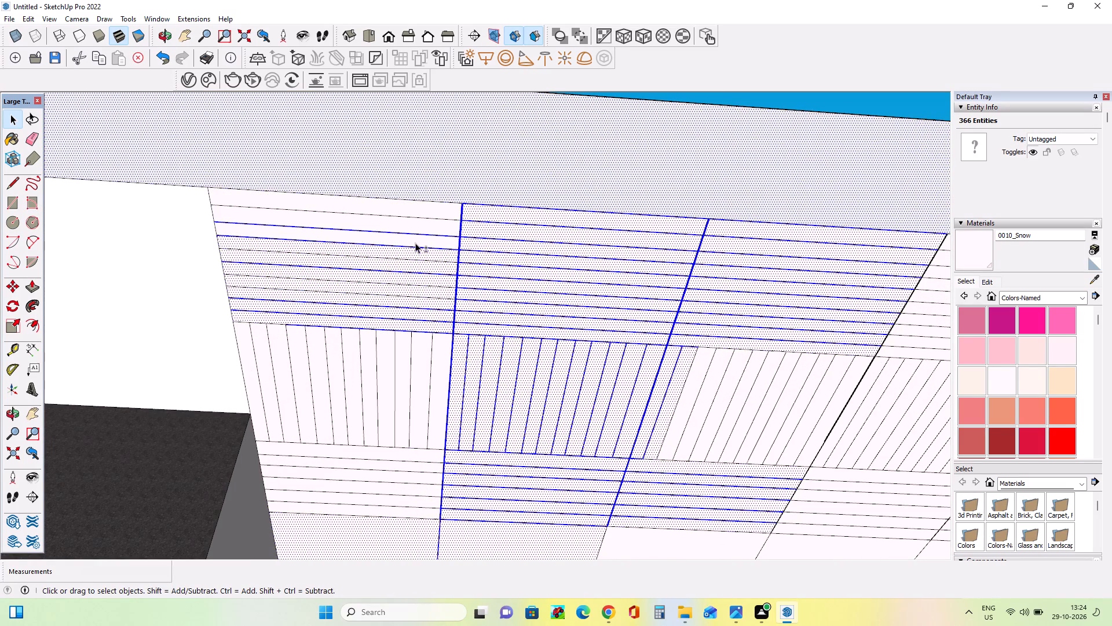
left_click(416, 234, "shift")
left_click(419, 246, "shift")
left_click(421, 256, "shift")
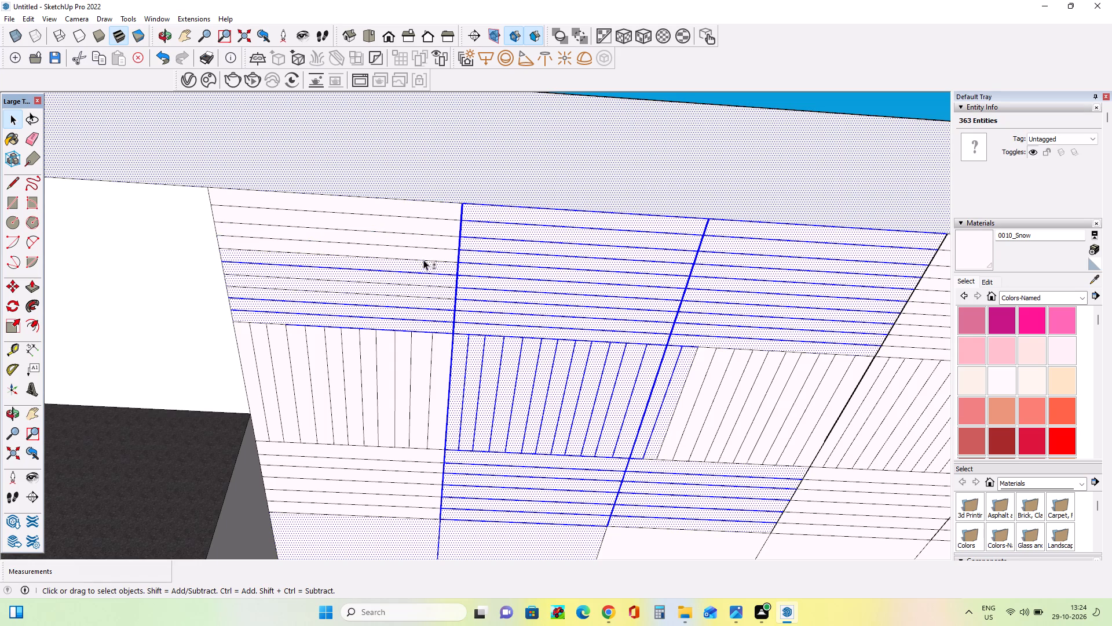
Deselect the remaining outer-group lines and strip faces toward the middle line group in the end panel.
scroll(430, 271, "up", 5, "shift")
left_click(429, 265, "shift")
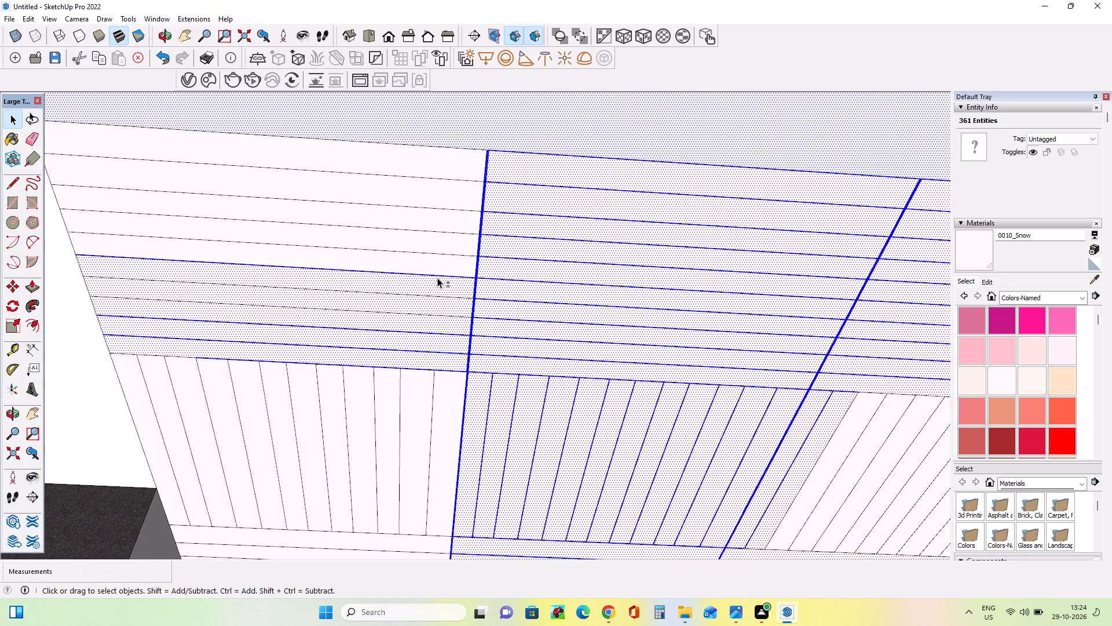
left_click(438, 275, "shift")
left_click(443, 287, "shift")
left_click(447, 304, "shift")
left_click(447, 329, "shift")
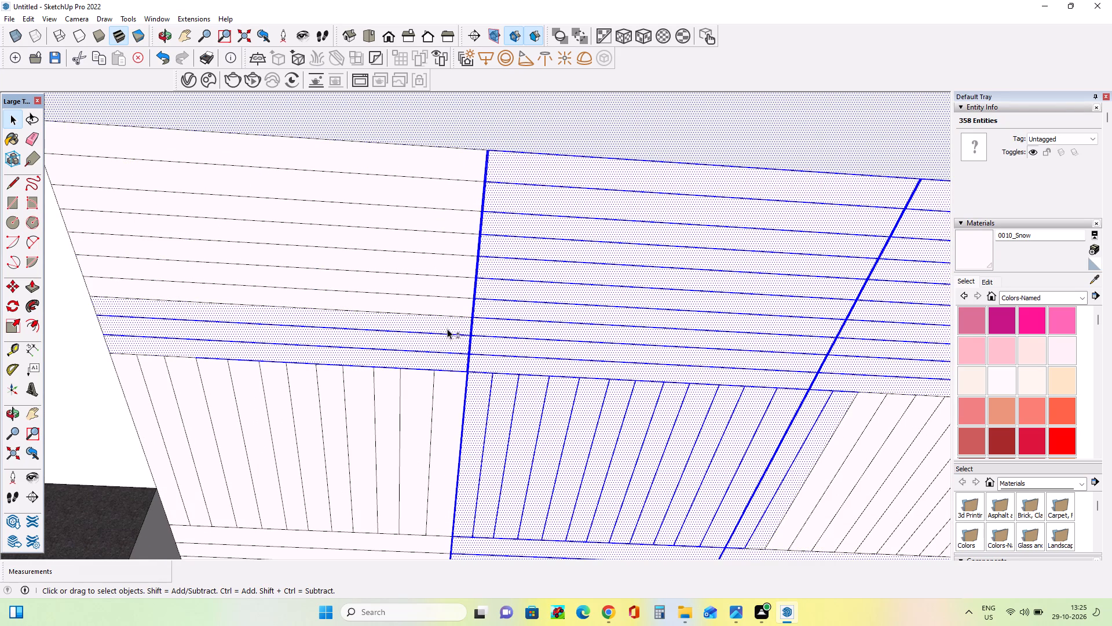
left_click(444, 342, "shift")
left_click(440, 358, "shift")
left_click(440, 370, "shift")
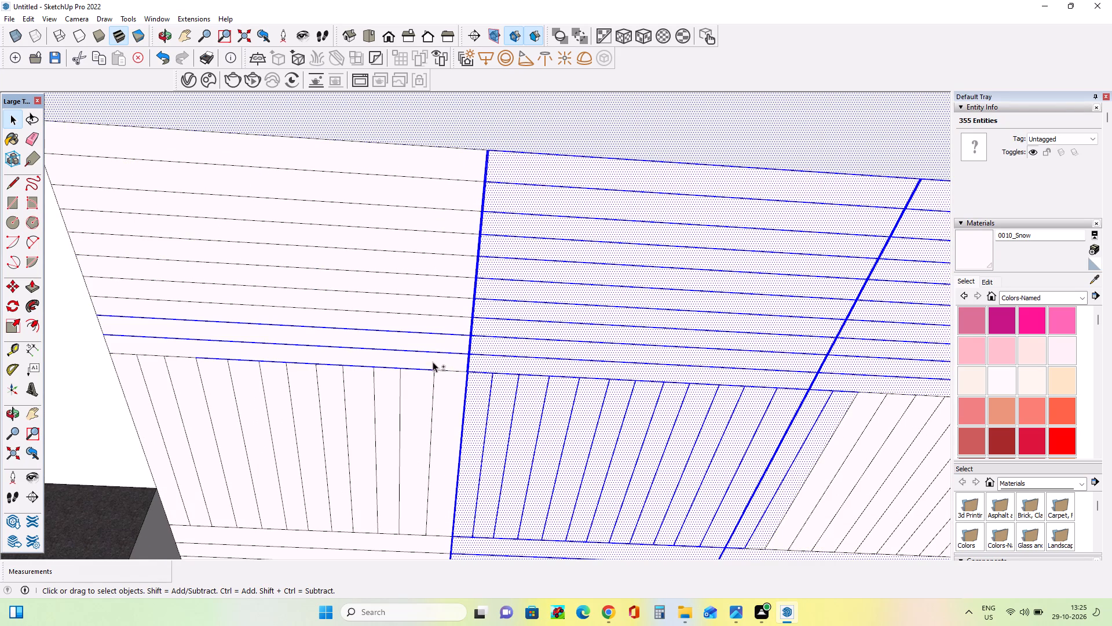
left_click(432, 352, "shift")
left_click(426, 333, "shift")
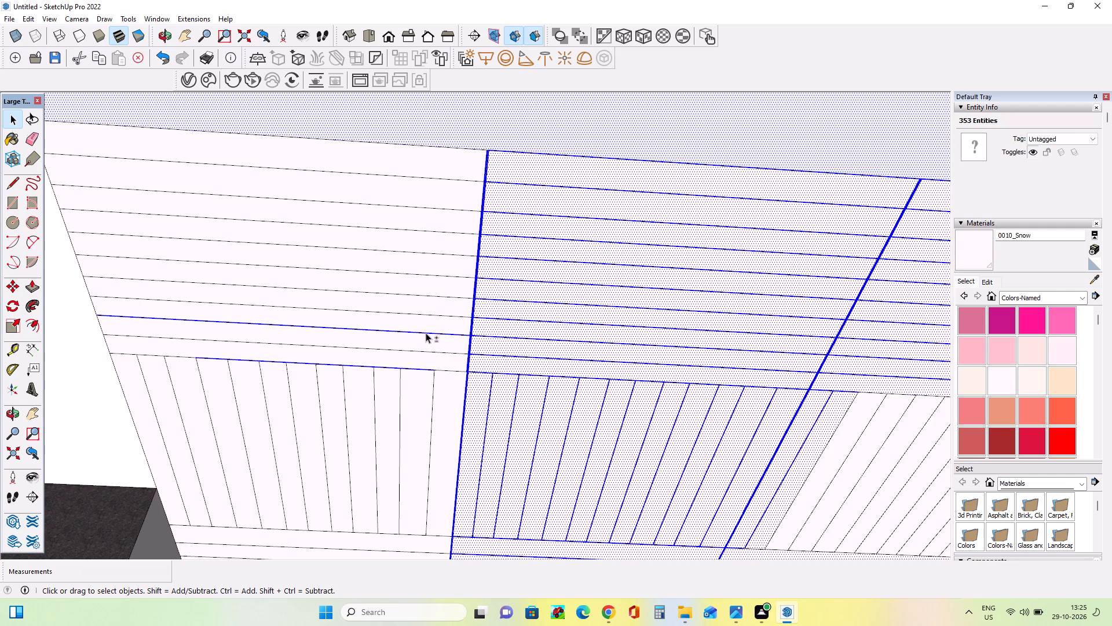
Deselect the edge segments and adjoining strip between the outer and middle line groups in the end panel.
scroll(392, 299, "down", 7, "shift")
scroll(384, 335, "up", 5, "shift")
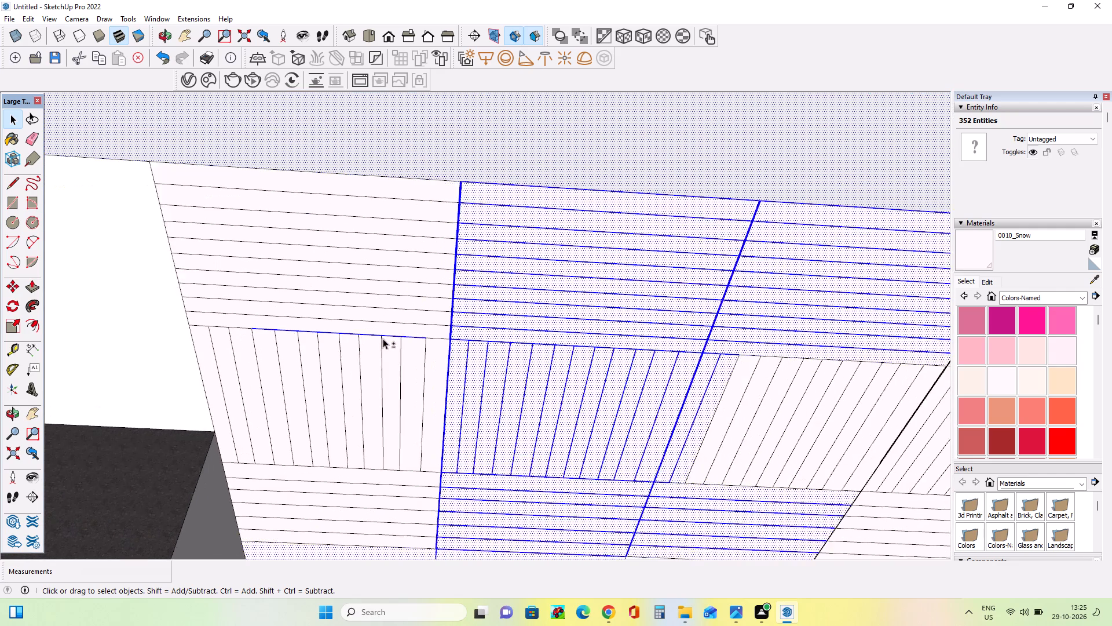
scroll(383, 339, "up", 2, "shift")
left_click(387, 331, "shift")
left_click(425, 338, "shift")
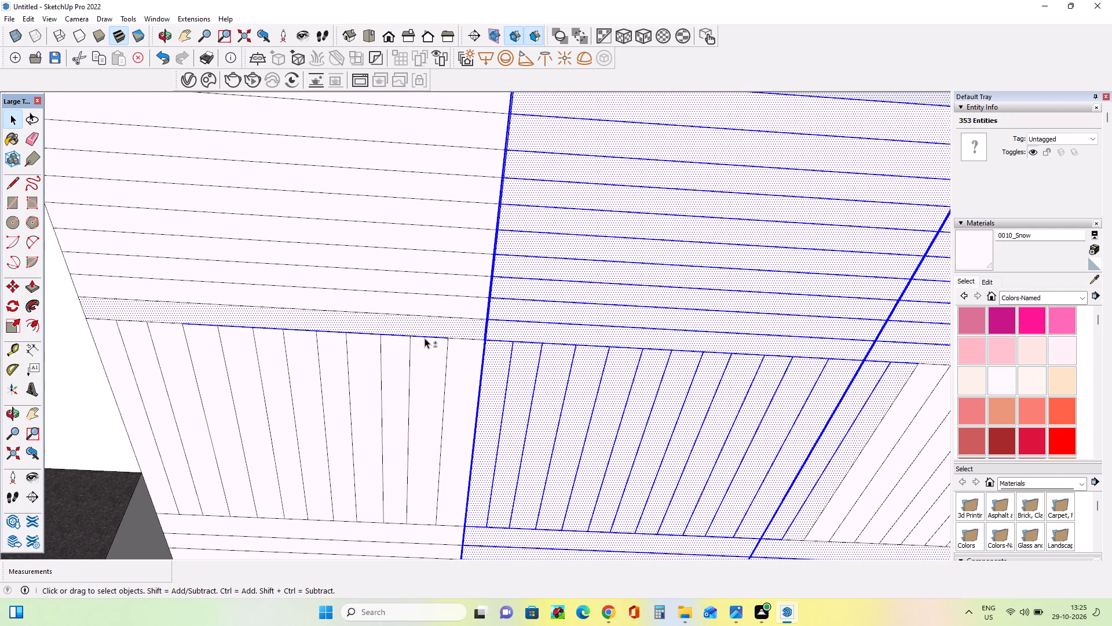
left_click(421, 329, "shift")
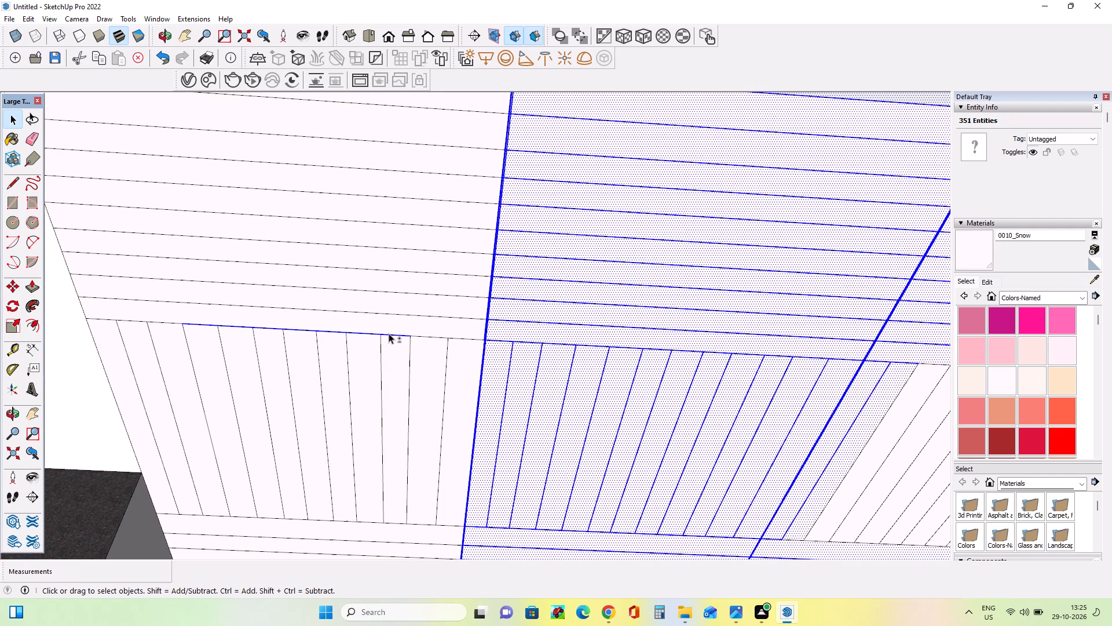
left_click(389, 333, "shift")
left_click(361, 332, "shift")
left_click(330, 330, "shift")
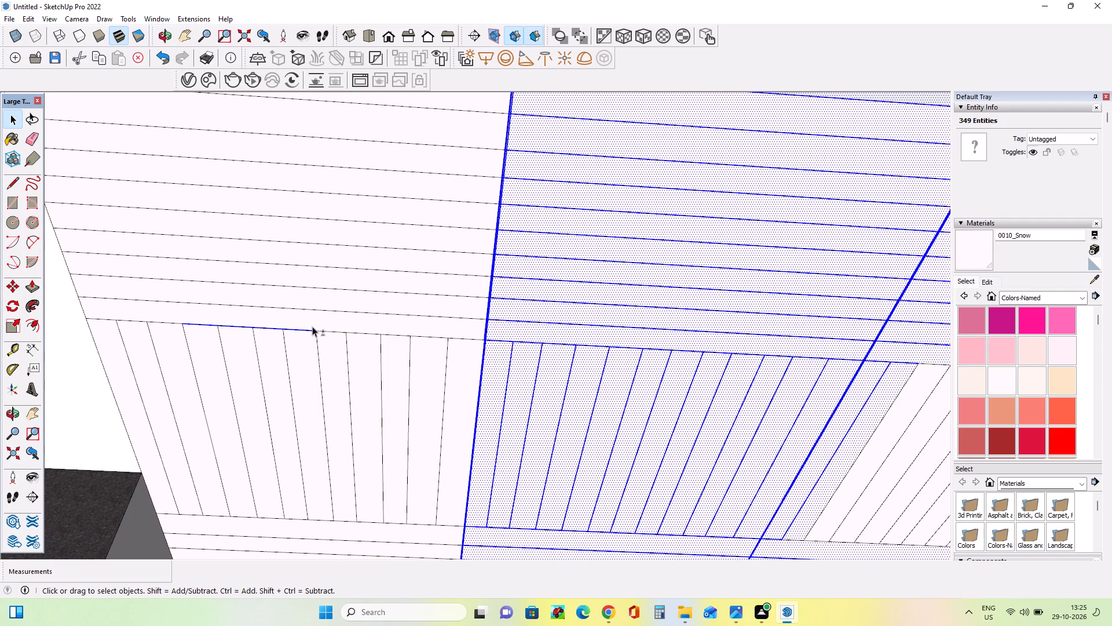
left_click(298, 331, "shift")
left_click(264, 326, "shift")
left_click(232, 327, "shift")
left_click(206, 324, "shift")
Deselect the plain ceiling faces beside the inner line group in the first two panels and the divider edge between them.
scroll(265, 294, "down", 14)
middle_click_drag(397, 335, 398, 300)
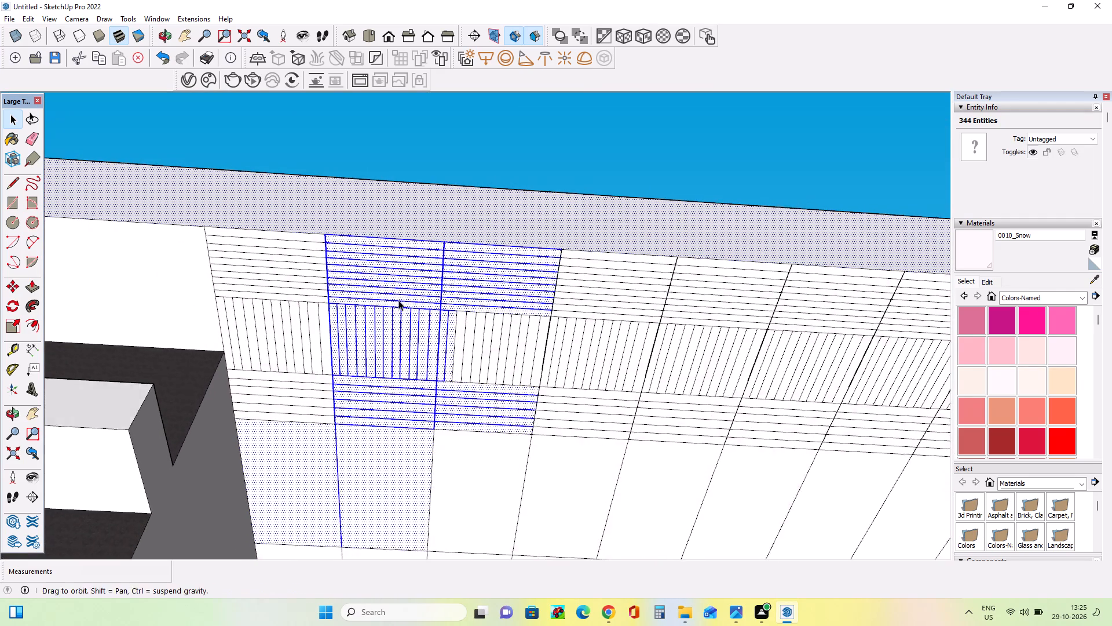
middle_click_drag(398, 300, 398, 301)
scroll(399, 300, "down", 5)
middle_click_drag(382, 398, 376, 445)
scroll(346, 450, "up", 3)
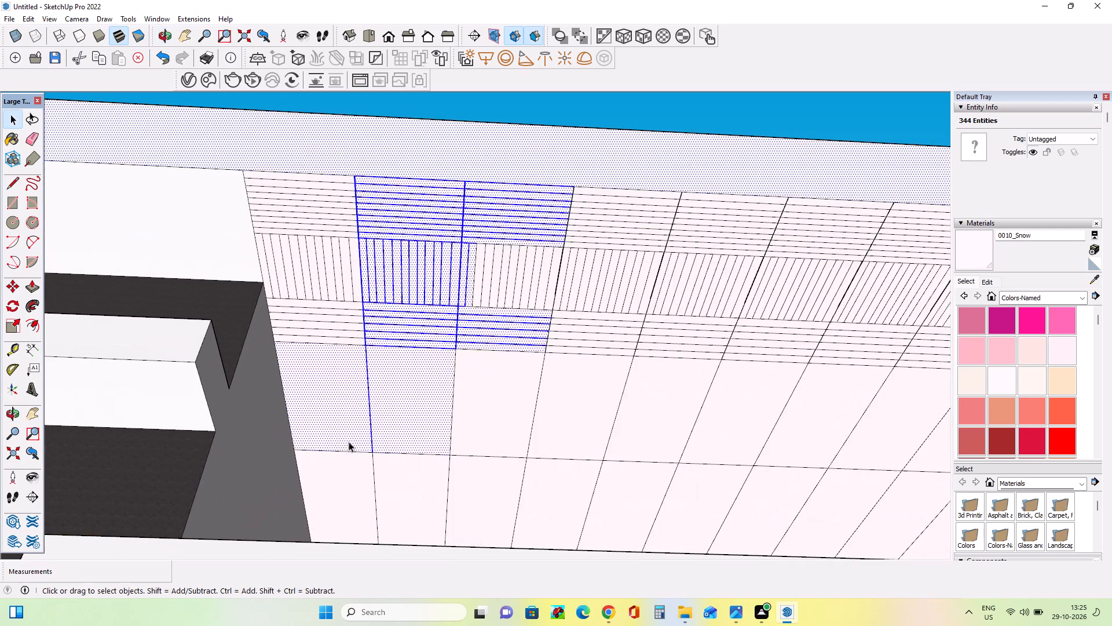
left_click(332, 410, "shift")
left_click(374, 414, "shift")
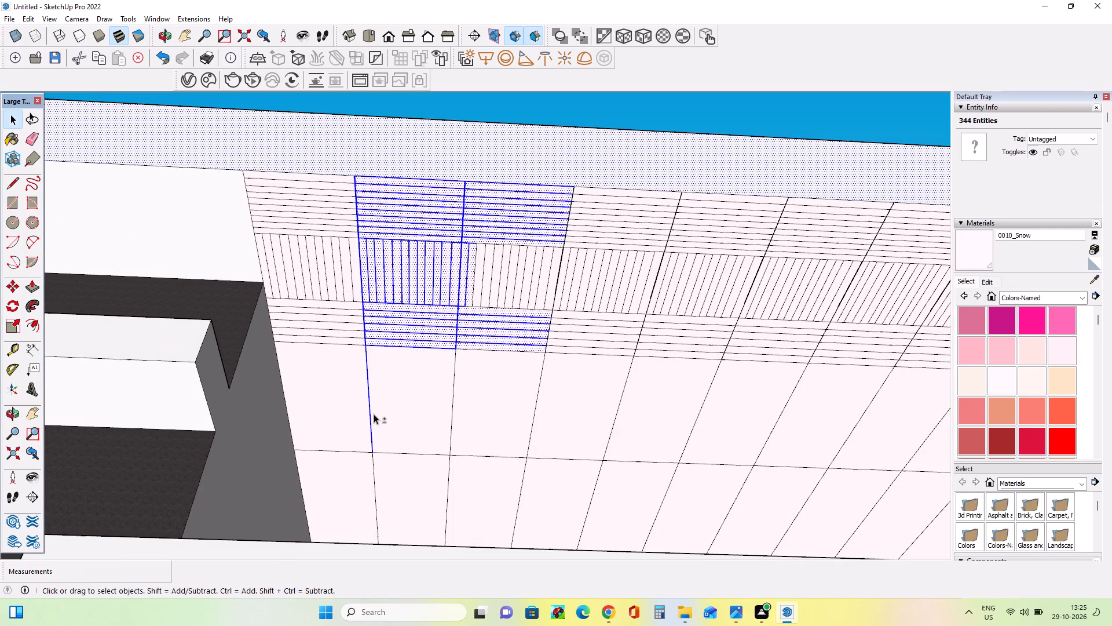
left_click(370, 410, "shift")
Deselect the second panel's outer-group lines, strip faces and edge segments, along with the adjoining roof fascia face.
scroll(392, 375, "down", 2, "shift")
scroll(518, 238, "up", 2, "shift")
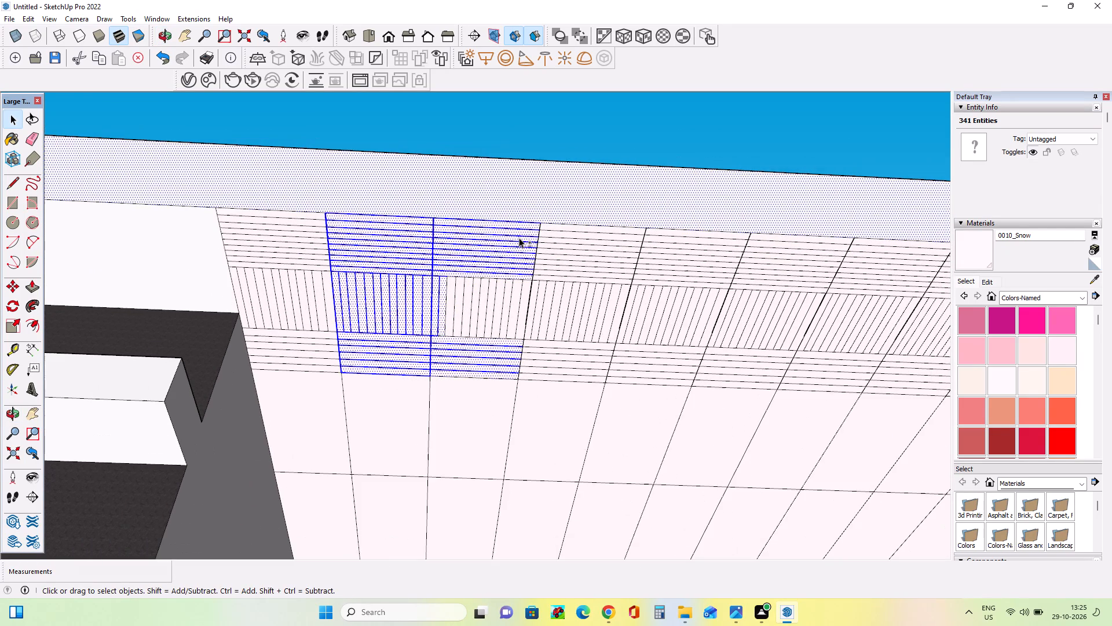
left_click_drag(533, 225, 510, 266, "shift")
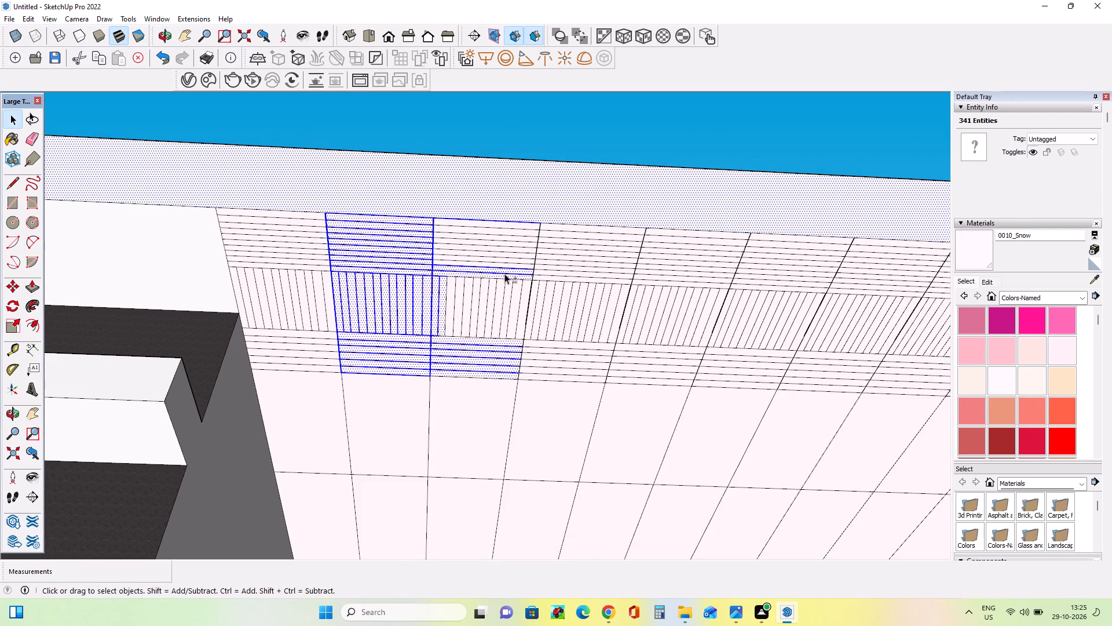
scroll(499, 264, "up", 3, "shift")
left_click_drag(518, 196, 498, 281, "shift")
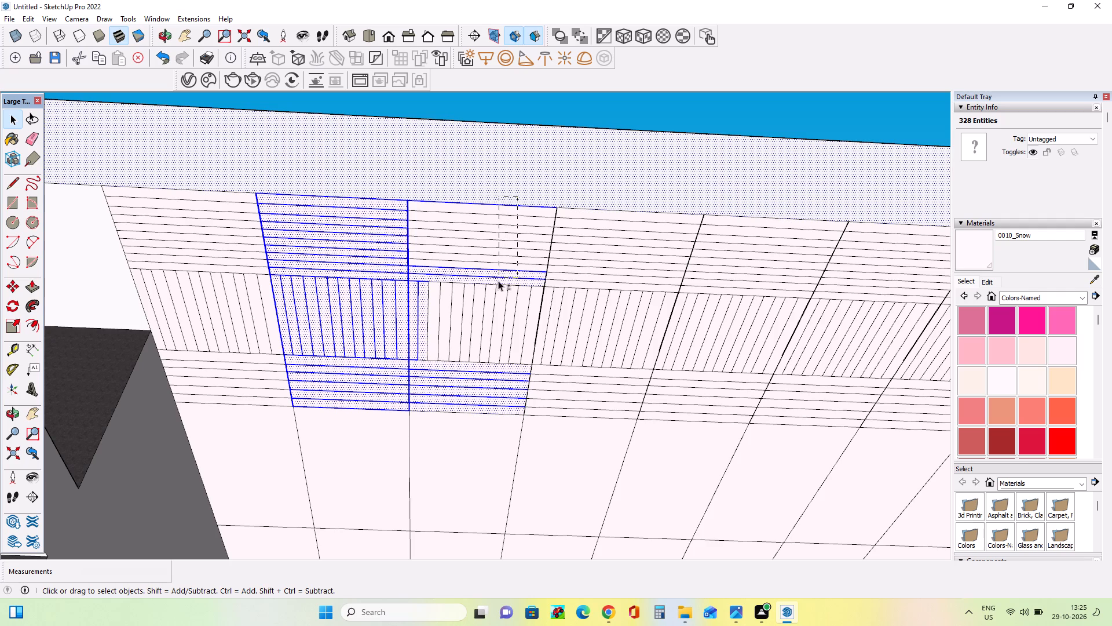
left_click_drag(498, 281, 479, 297, "shift")
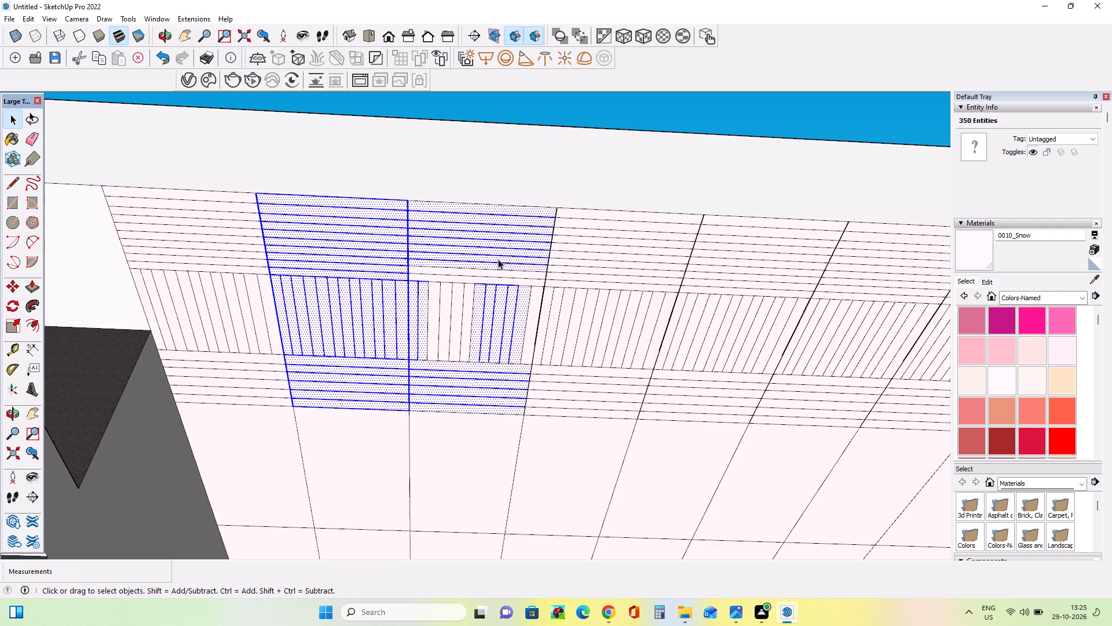
left_click_drag(494, 272, 470, 190, "shift")
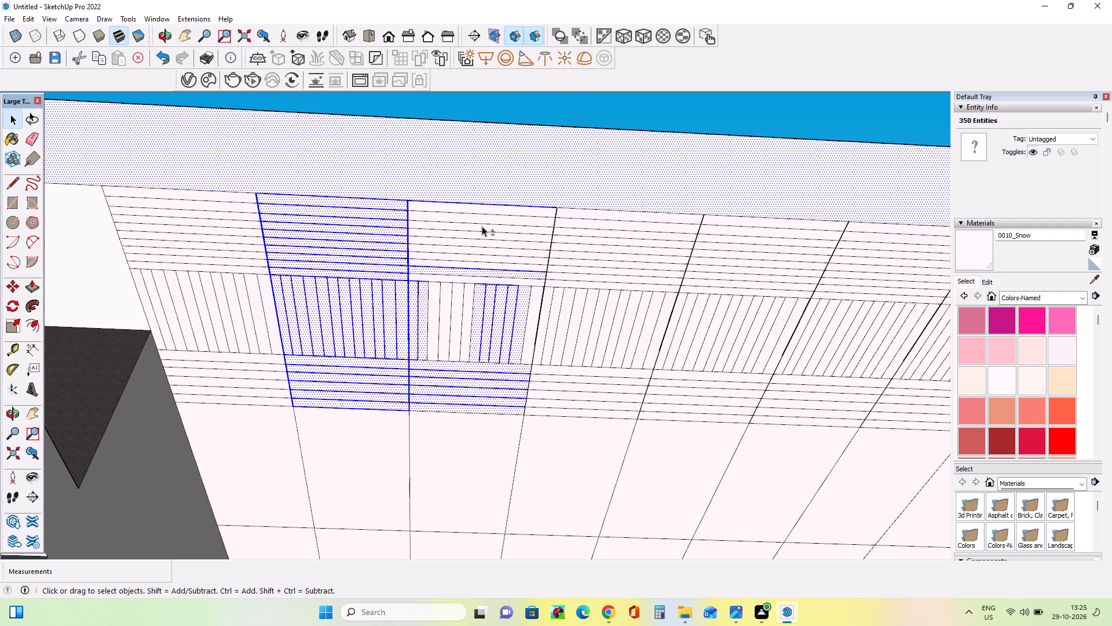
left_click(506, 169, "shift")
scroll(483, 232, "up", 2, "shift")
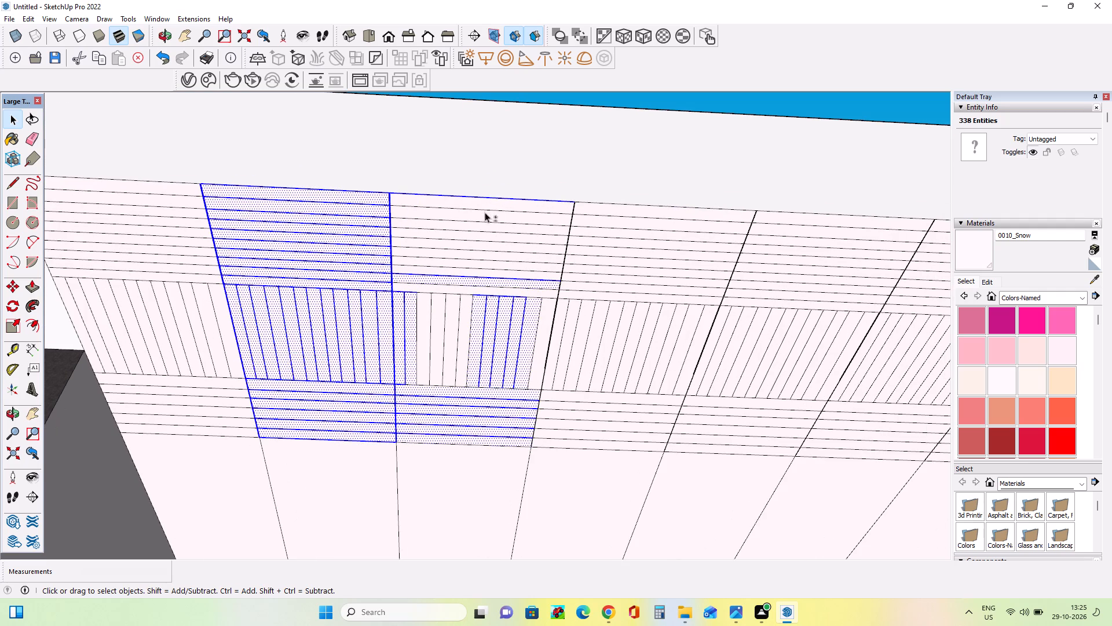
left_click(494, 198, "shift")
scroll(496, 293, "up", 4, "shift")
left_click(487, 270, "shift")
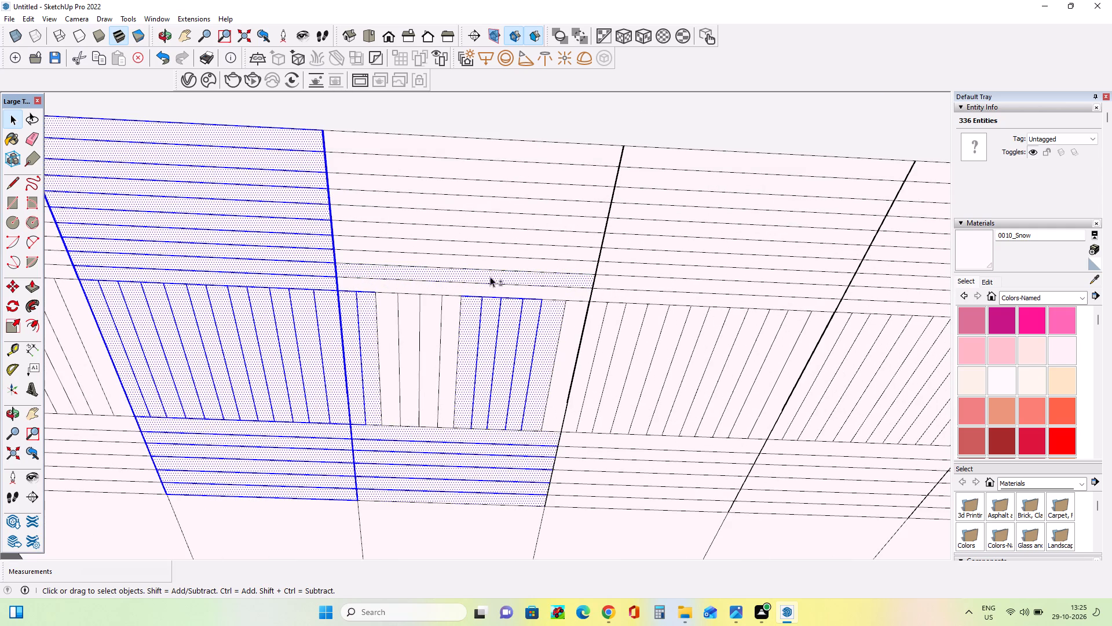
left_click(490, 276, "shift")
Deselect the second panel's middle-group strips, line and edge segments beside the divider shared with the first panel.
scroll(357, 314, "up", 3, "shift")
left_click(363, 308, "shift")
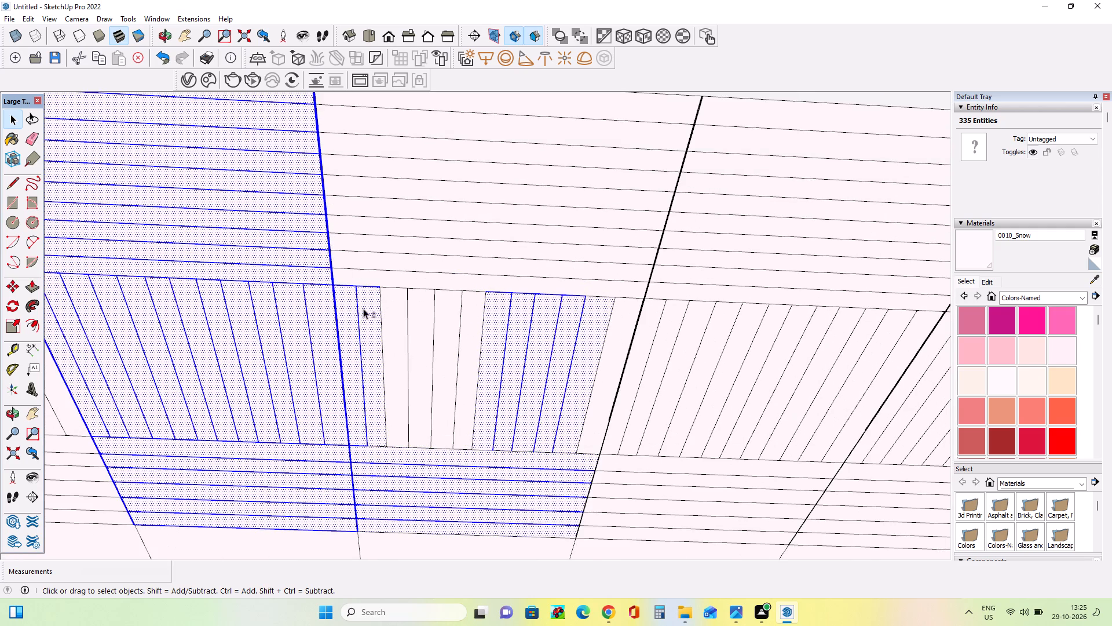
left_click(343, 316, "shift")
left_click(361, 325, "shift")
left_click(356, 310, "shift")
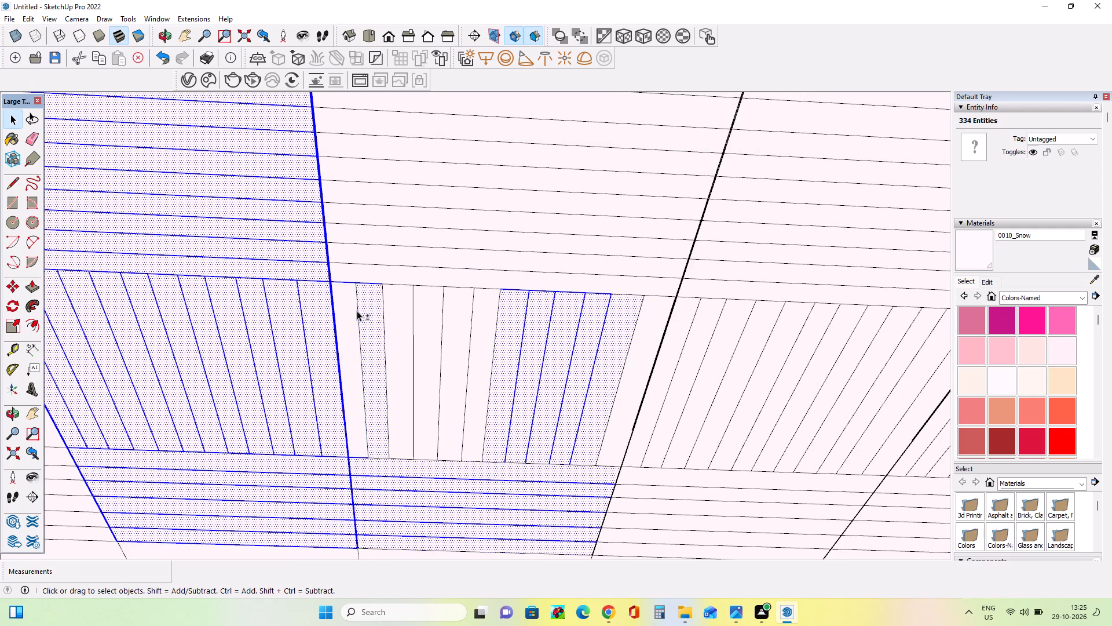
left_click(367, 317, "shift")
left_click(355, 283, "shift")
left_click(348, 283, "shift")
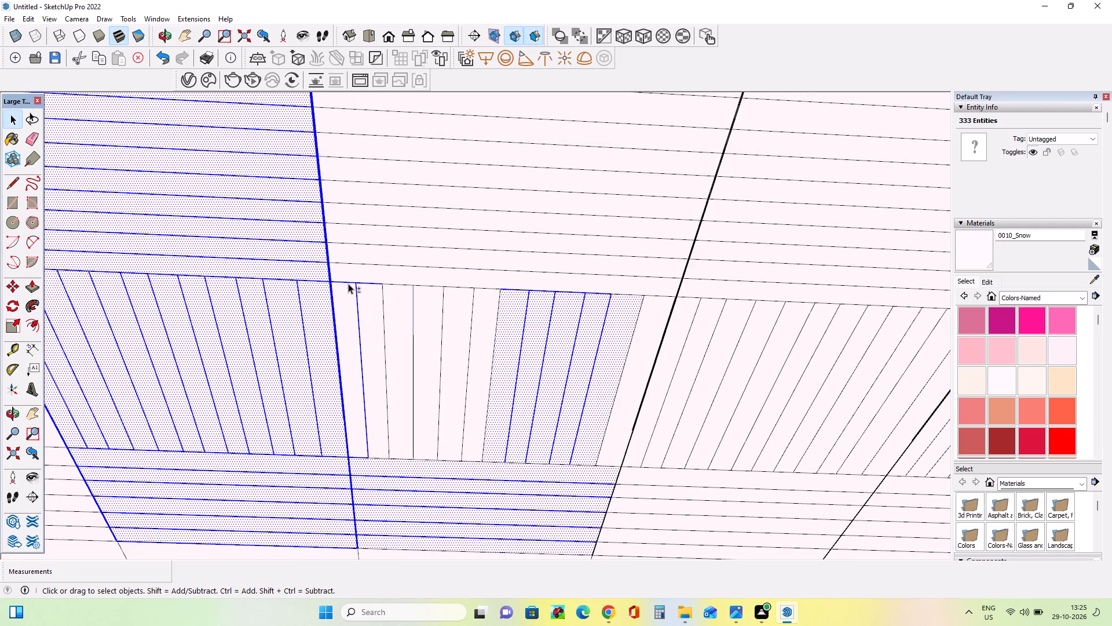
left_click(358, 296, "shift")
left_click(365, 285, "shift")
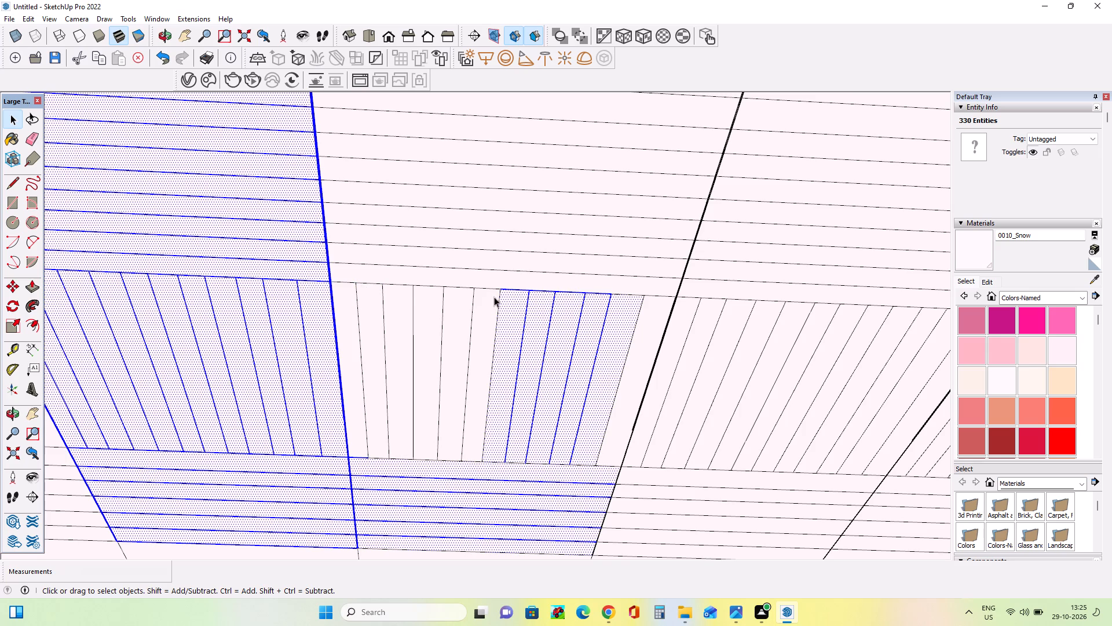
Deselect the remaining strip faces of the middle line group in the second panel.
scroll(511, 332, "up", 3, "shift")
left_click(517, 325, "shift")
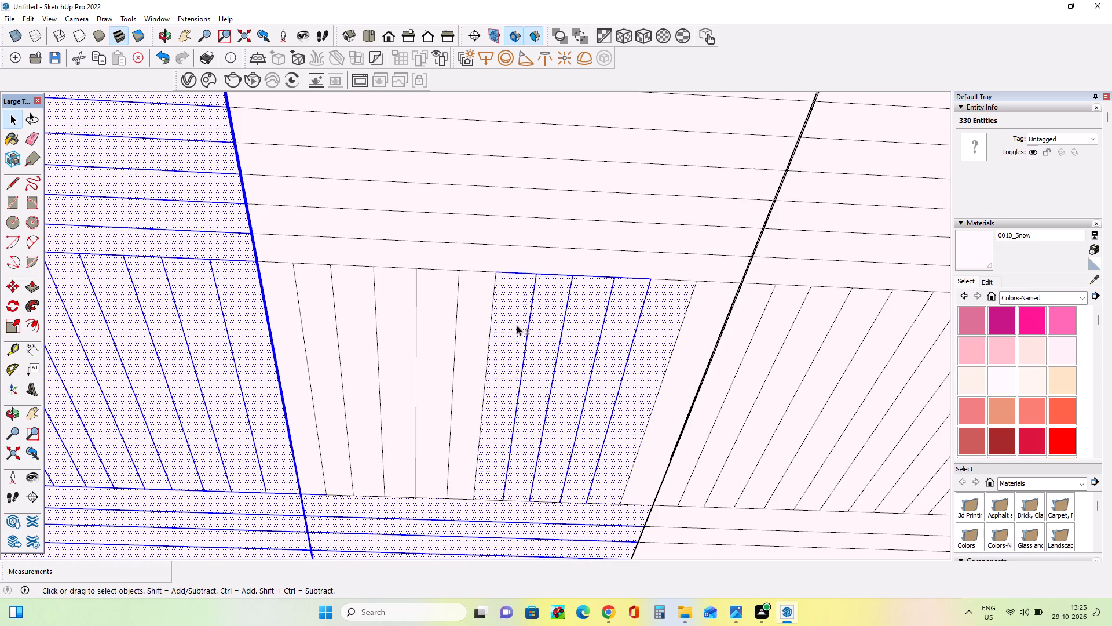
left_click(547, 337, "shift")
left_click(579, 345, "shift")
left_click(613, 357, "shift")
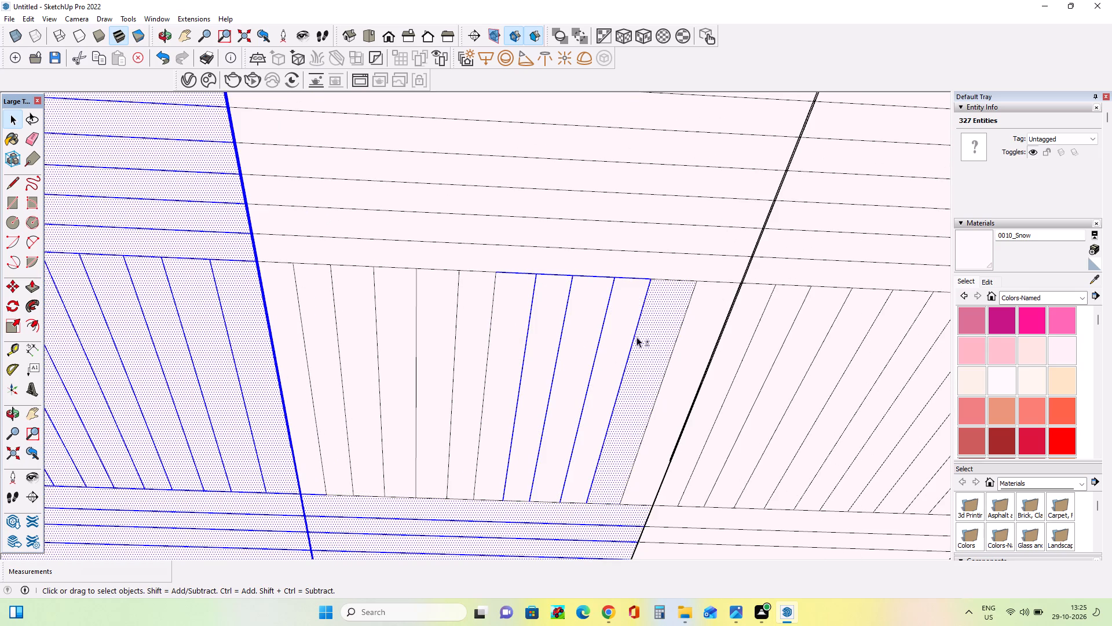
left_click(665, 338, "shift")
Deselect the remaining middle-group lines and their edge segments along the outer group in the second panel.
scroll(646, 296, "up", 3, "shift")
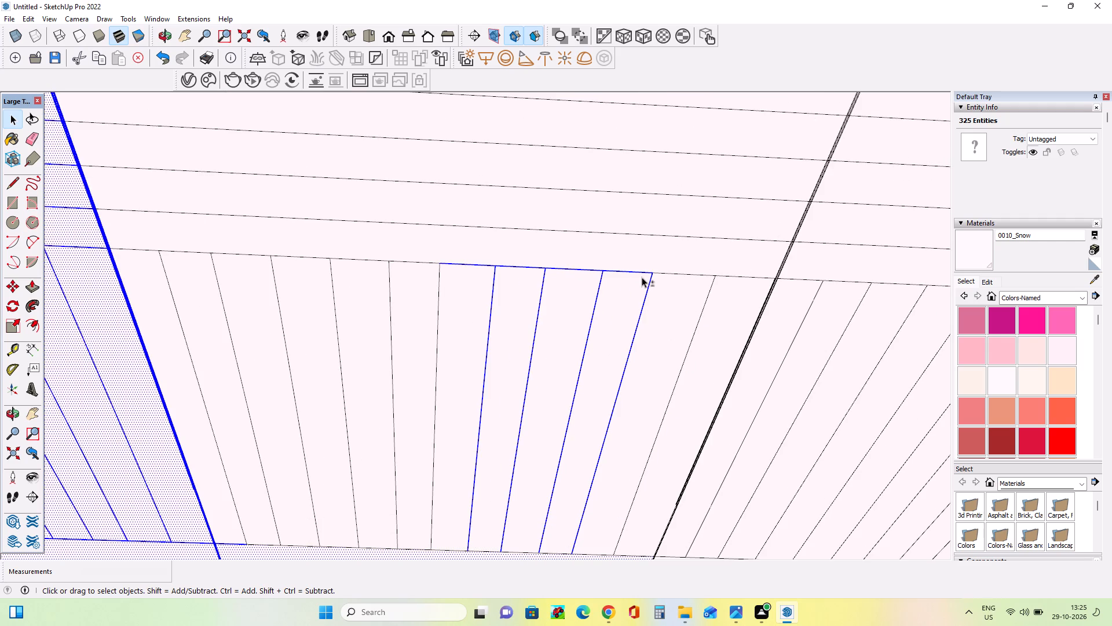
left_click(642, 274, "shift")
left_click(649, 291, "shift")
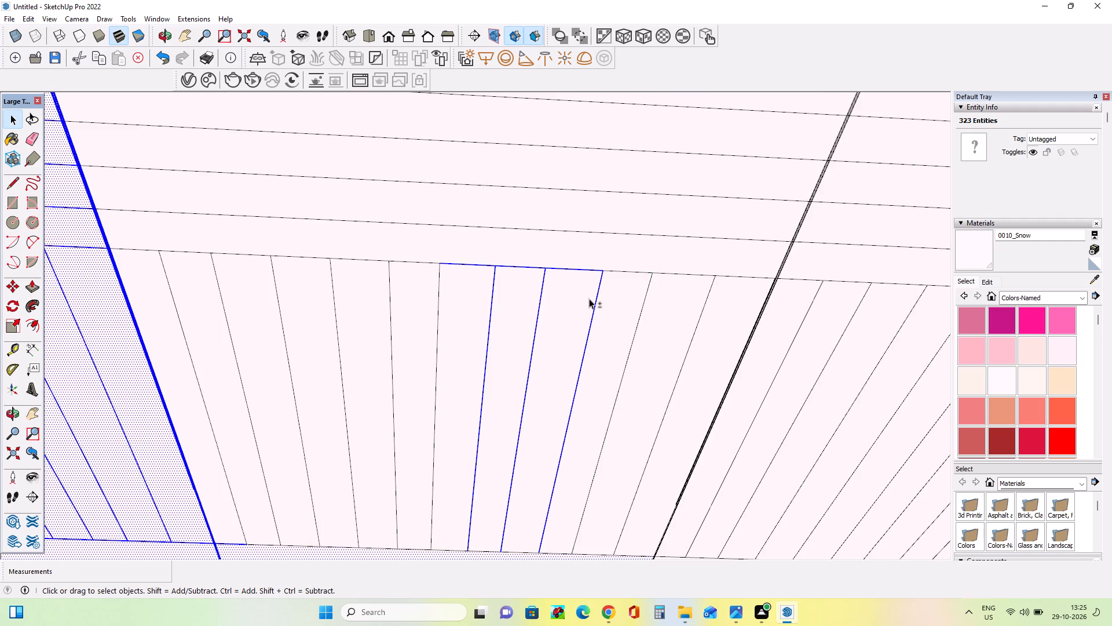
left_click(597, 297, "shift")
left_click(598, 271, "shift")
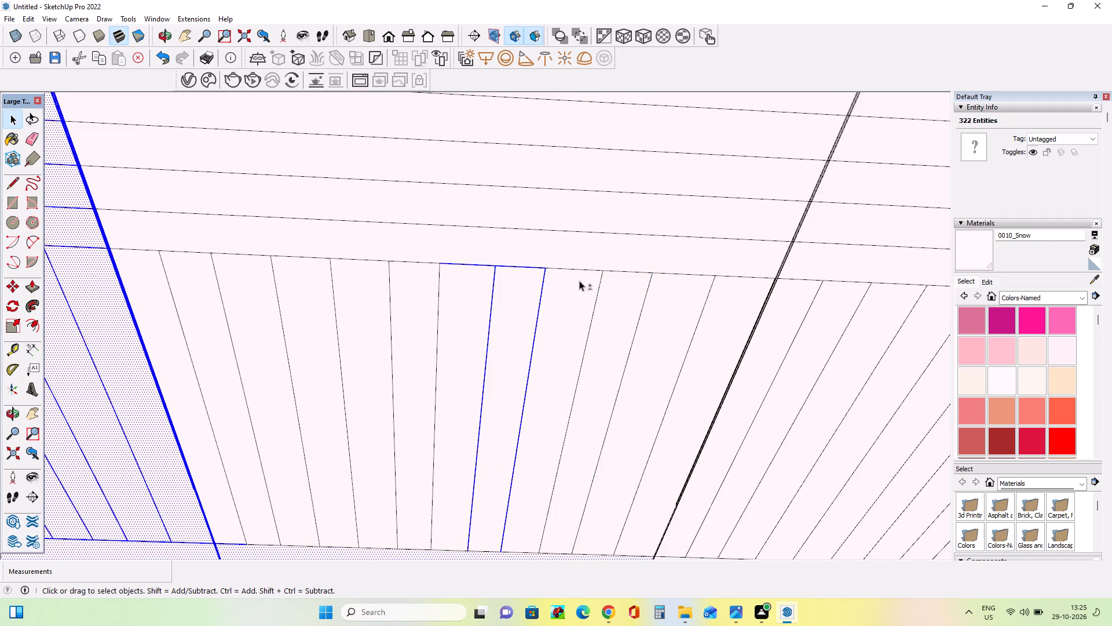
left_click(541, 281, "shift")
left_click(542, 276, "shift")
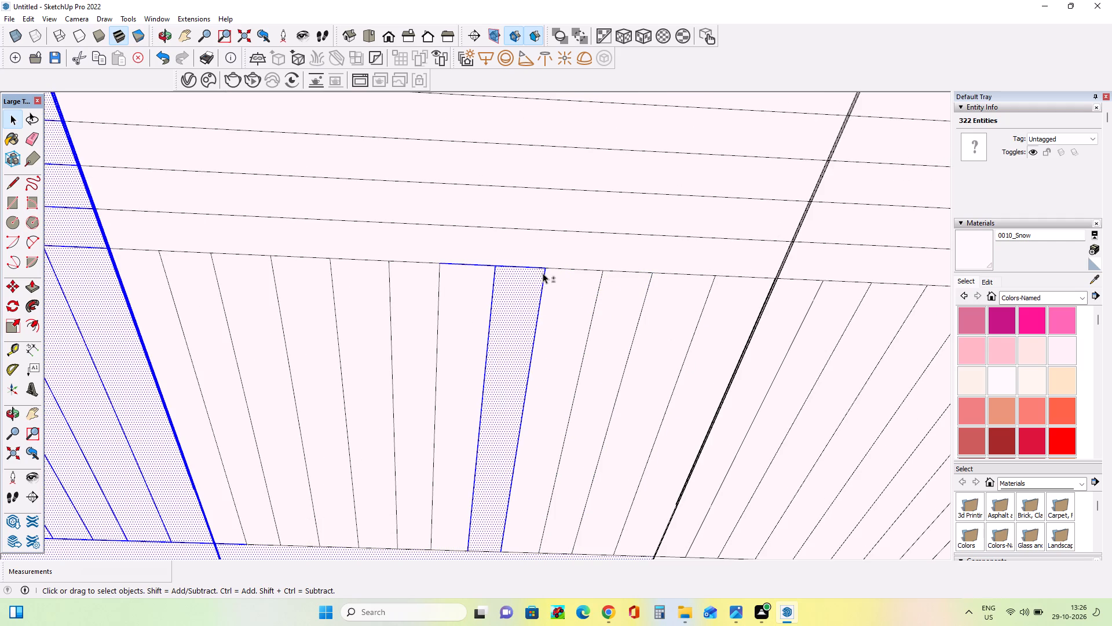
left_click(543, 271, "shift")
left_click(543, 270, "shift")
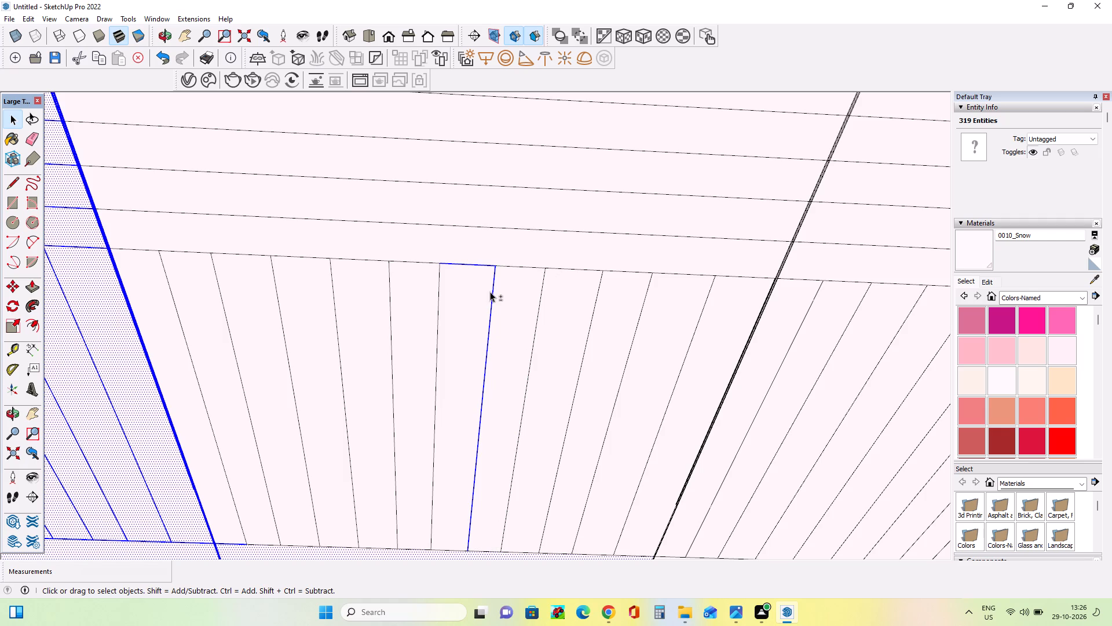
left_click(492, 293, "shift")
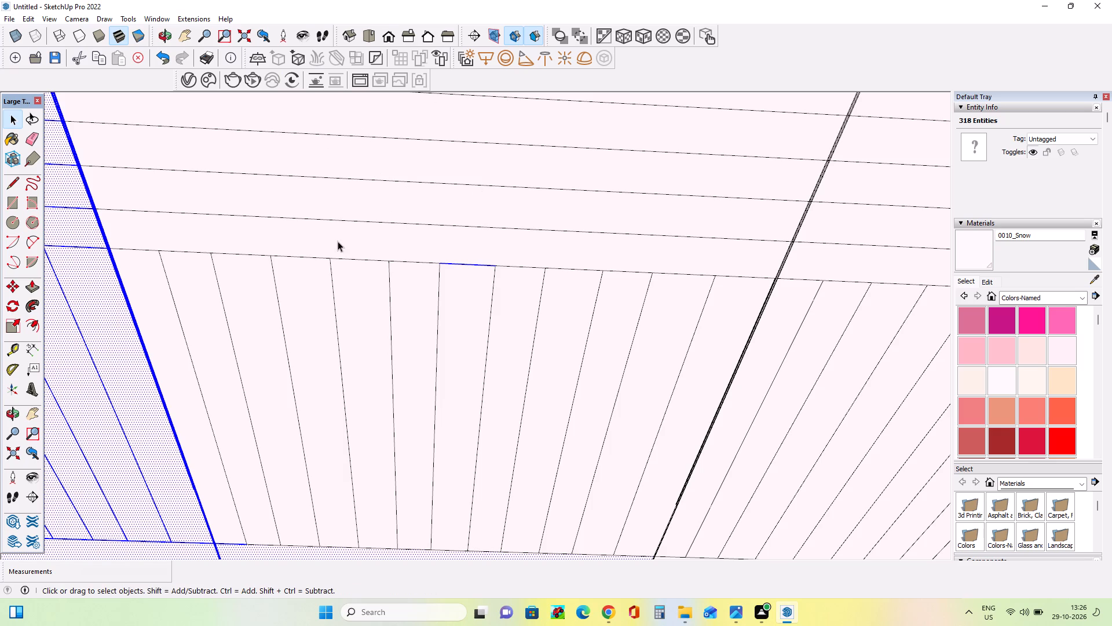
scroll(340, 229, "down", 3)
middle_click_drag(413, 288, 412, 275)
scroll(478, 283, "up", 2, "shift")
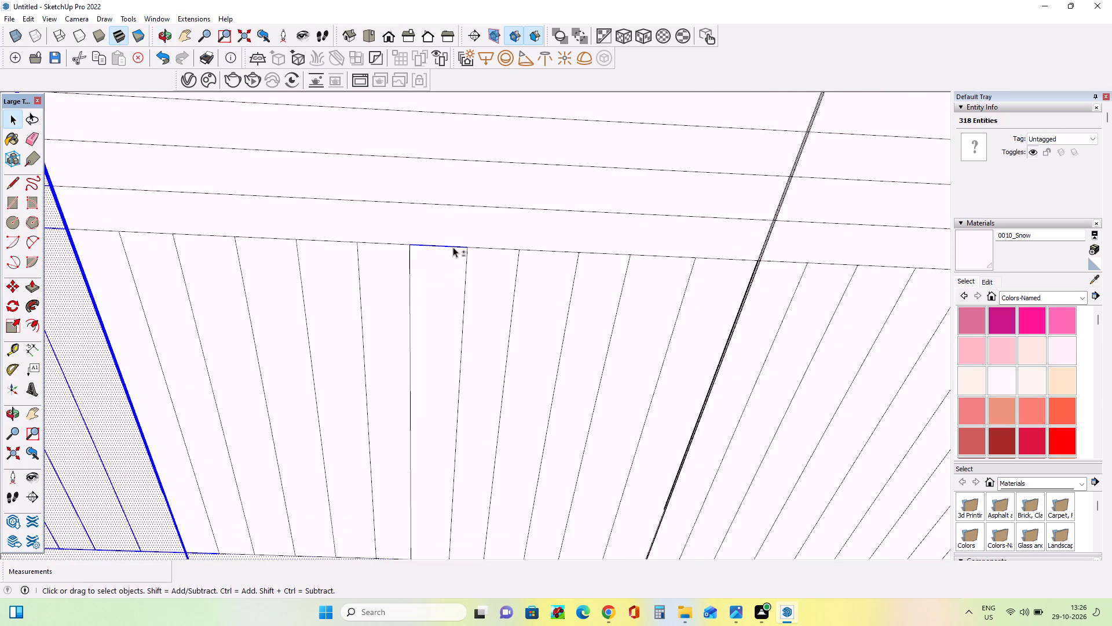
left_click(453, 246, "shift")
Deselect the strip between the second panel's middle and inner line groups and the edge segment beside the shared divider.
scroll(452, 231, "down", 12)
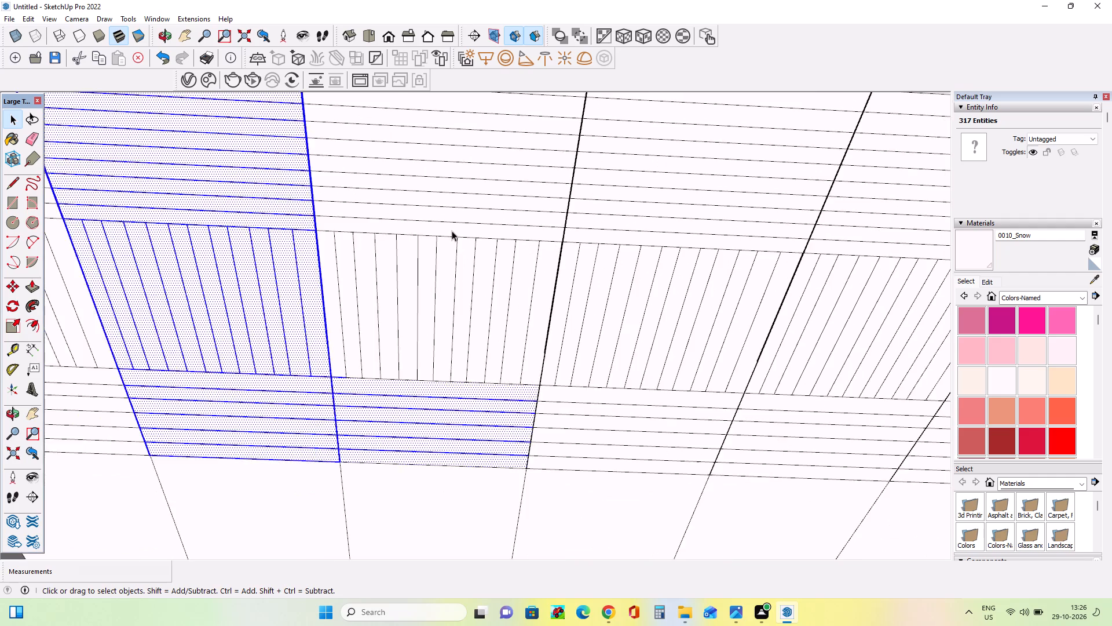
scroll(452, 231, "down", 3)
middle_click_drag(379, 361, 391, 295)
scroll(422, 267, "up", 3, "shift")
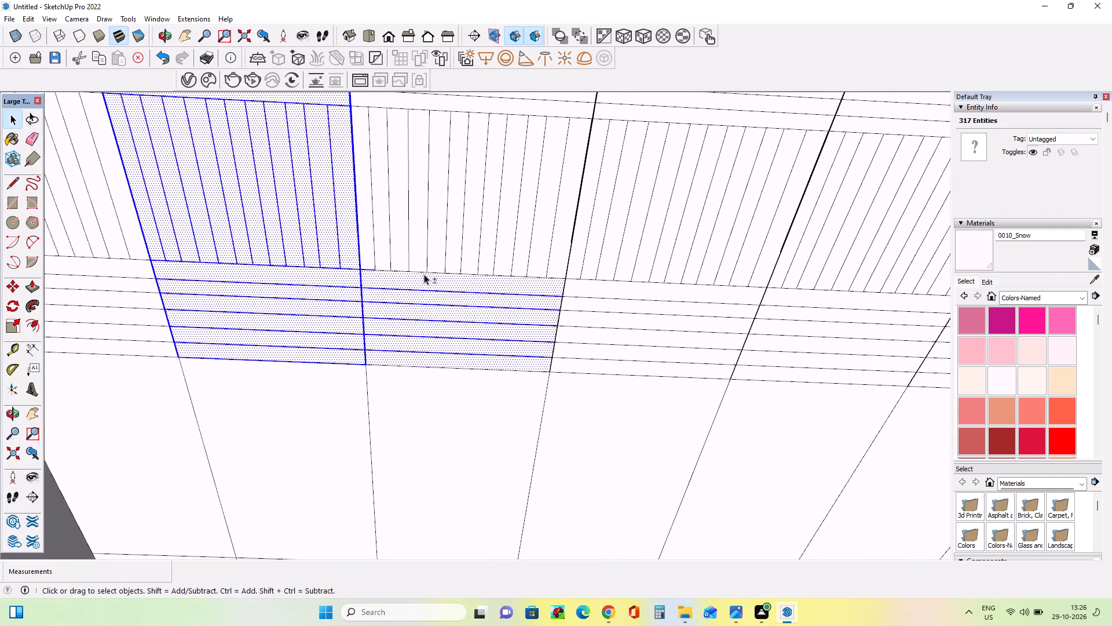
left_click(425, 279, "shift")
scroll(419, 300, "up", 3, "shift")
left_click(346, 255, "shift")
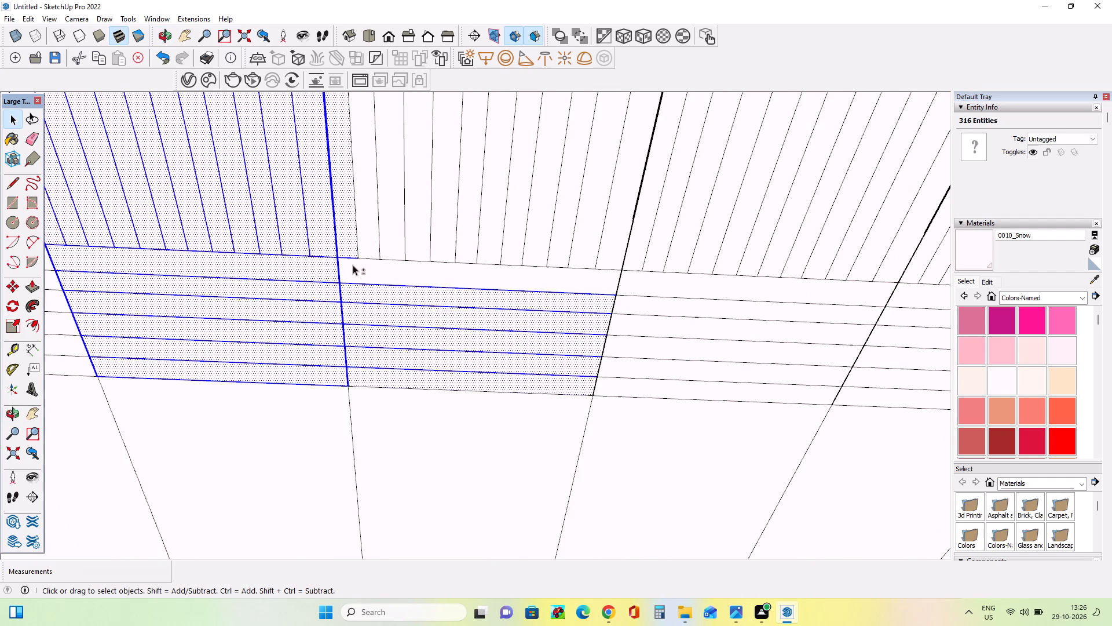
left_click(354, 243, "shift")
left_click(352, 256, "shift")
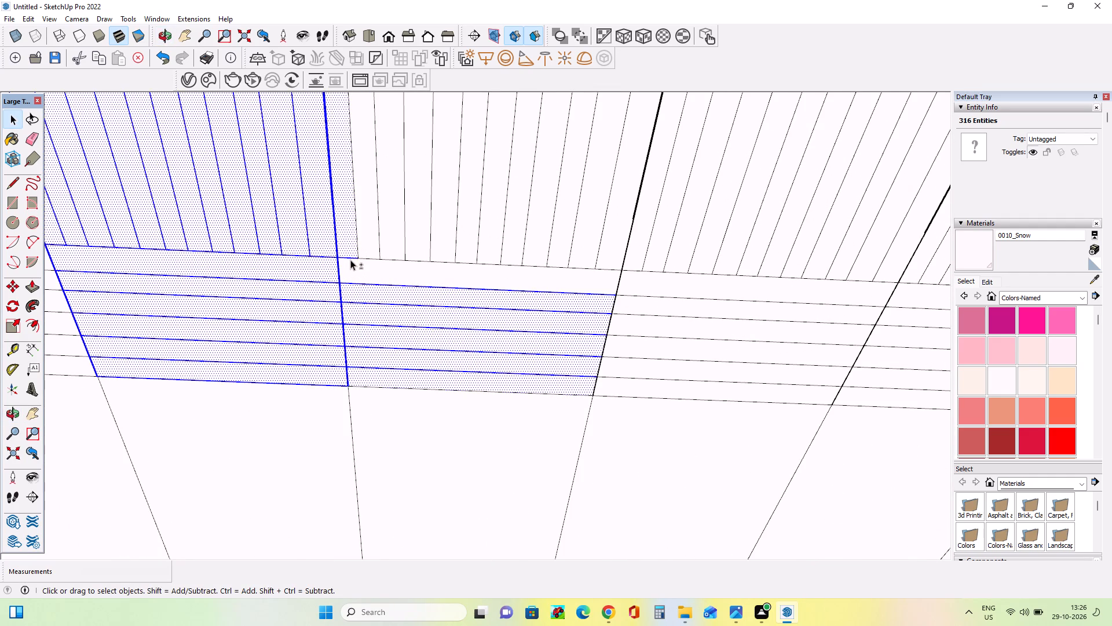
scroll(350, 255, "up", 6, "shift")
left_click(352, 248, "shift")
scroll(354, 260, "up", 3, "shift")
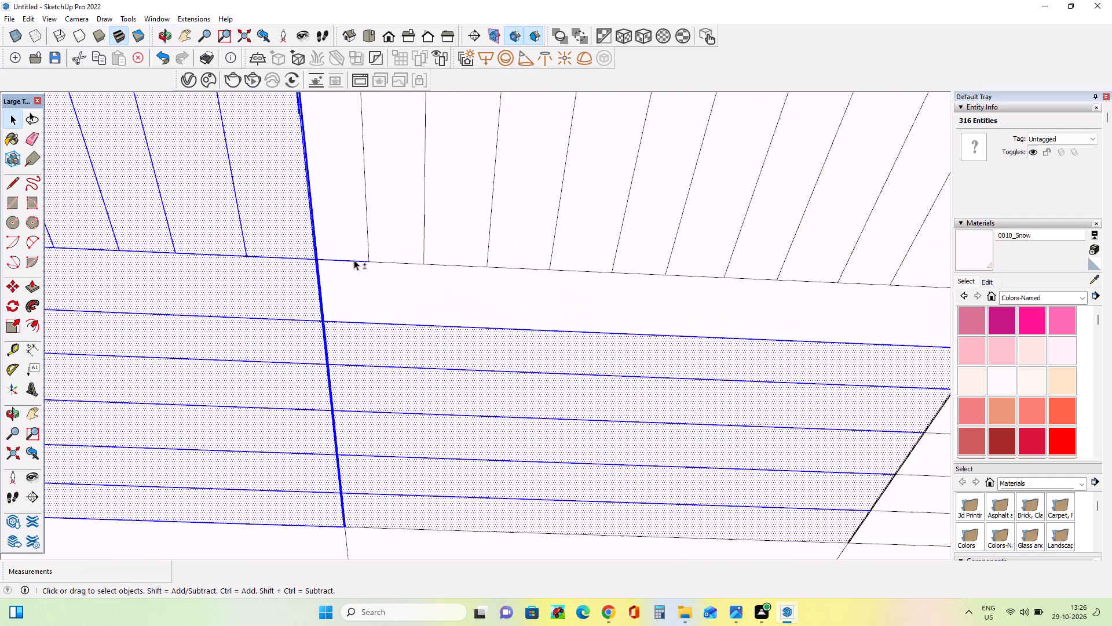
left_click(354, 260, "shift")
scroll(354, 269, "down", 10, "shift")
Deselect the second panel's inner-group lines and strip faces in the half nearest the middle line group.
scroll(473, 358, "up", 3, "shift")
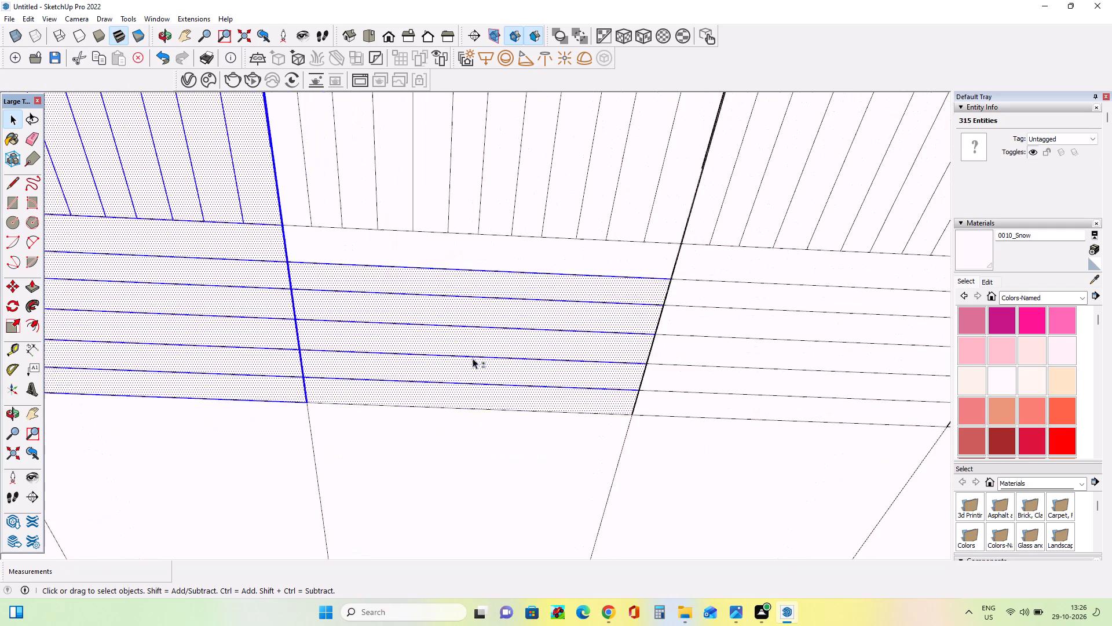
left_click(503, 293, "shift")
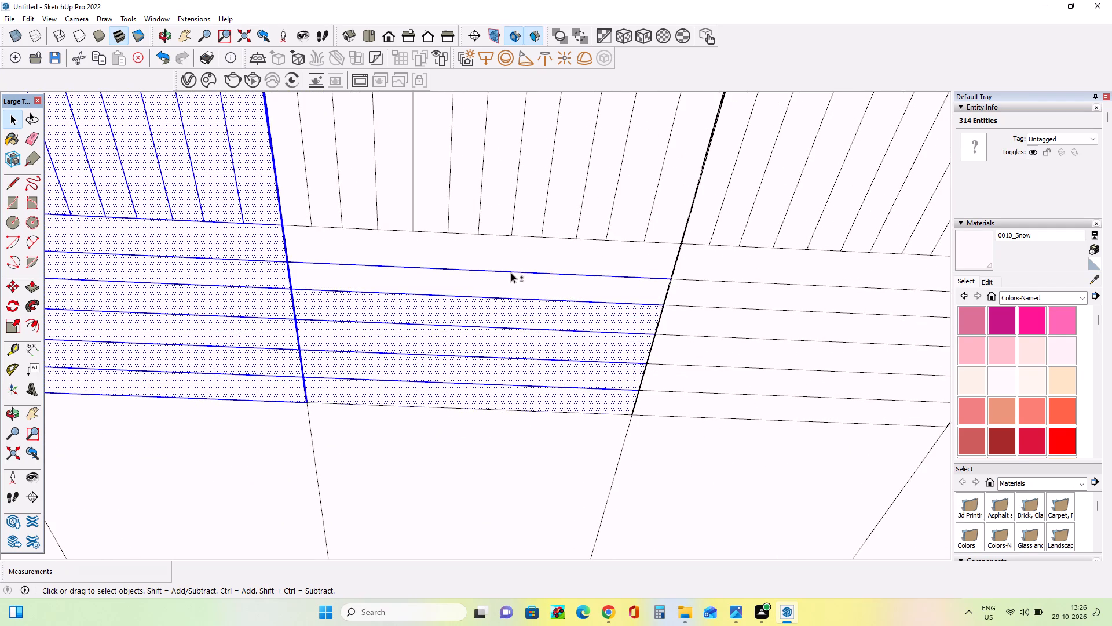
left_click(511, 272, "shift")
left_click(507, 295, "shift")
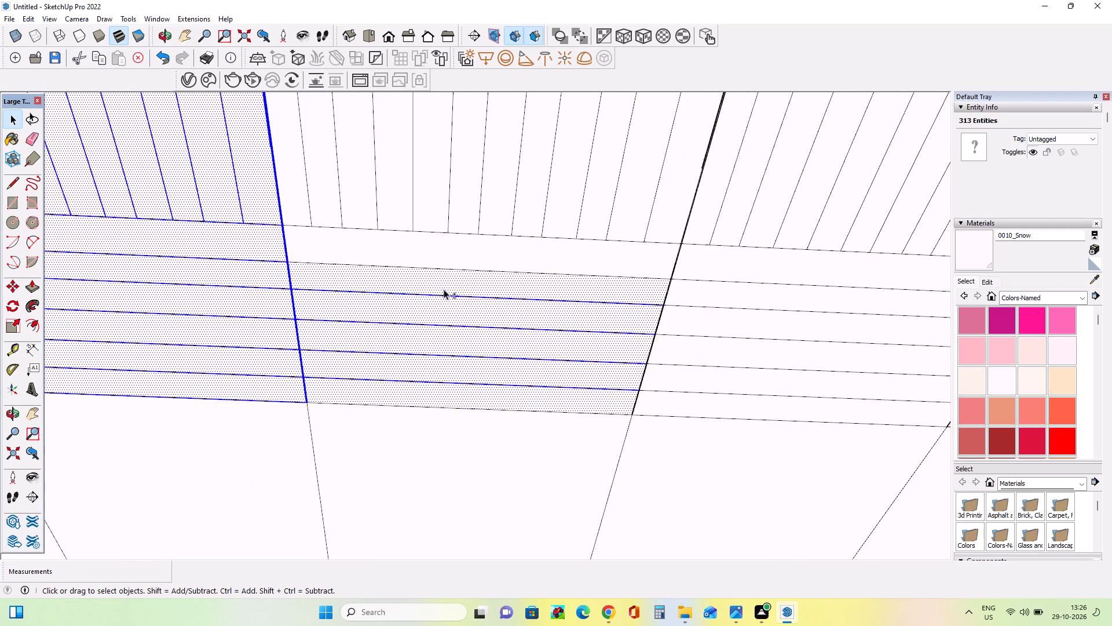
left_click(455, 276, "shift")
scroll(401, 252, "down", 2)
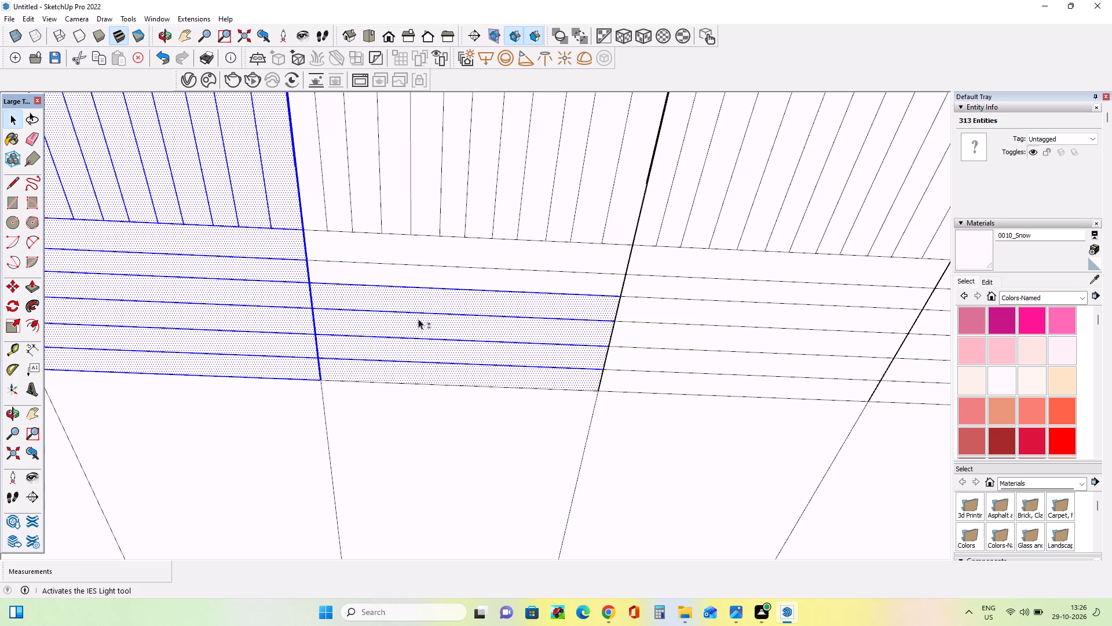
left_click(414, 301, "shift")
left_click(421, 287, "shift")
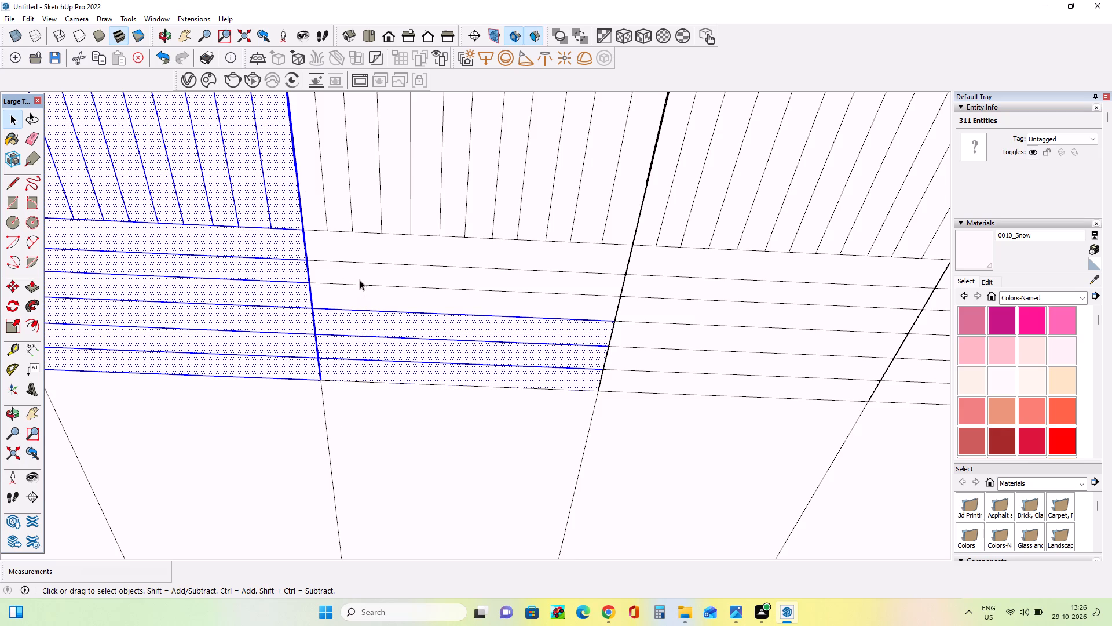
Deselect the remaining inner-group lines and strip faces toward the plain ceiling in the second panel.
left_click(467, 319, "shift")
scroll(502, 330, "up", 3, "shift")
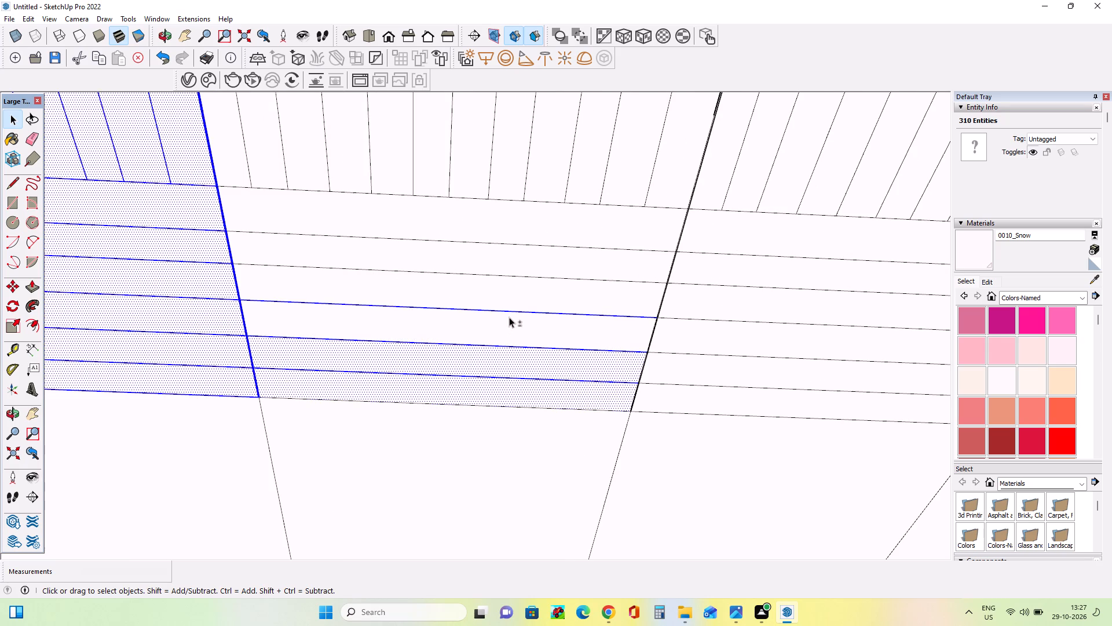
left_click(514, 312, "shift")
left_click(518, 347, "shift")
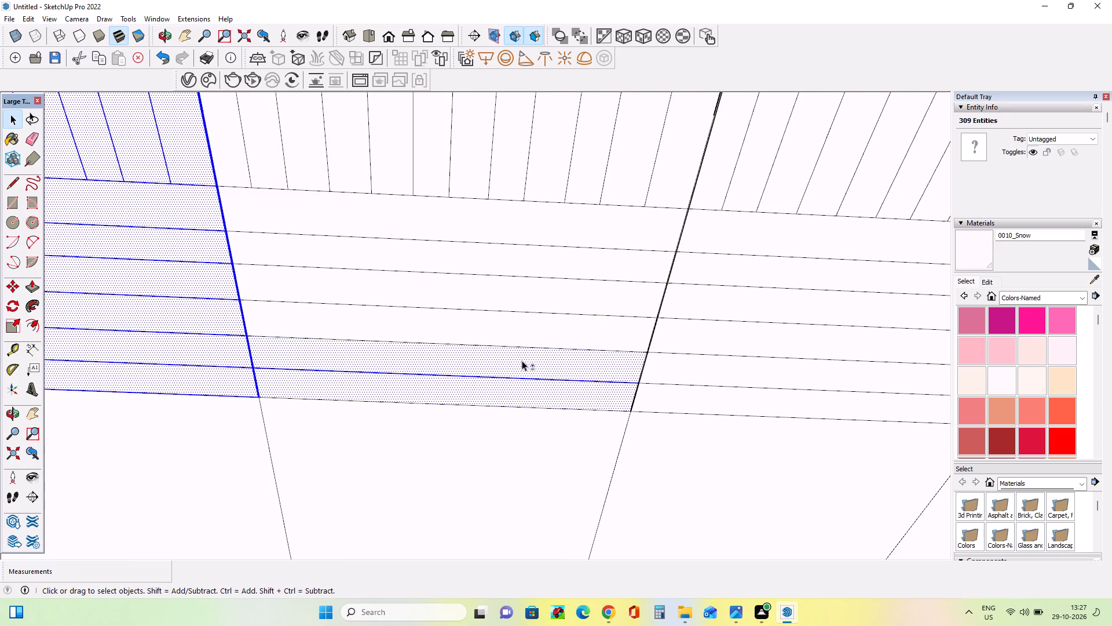
left_click(522, 361, "shift")
left_click(529, 381, "shift")
left_click(530, 396, "shift")
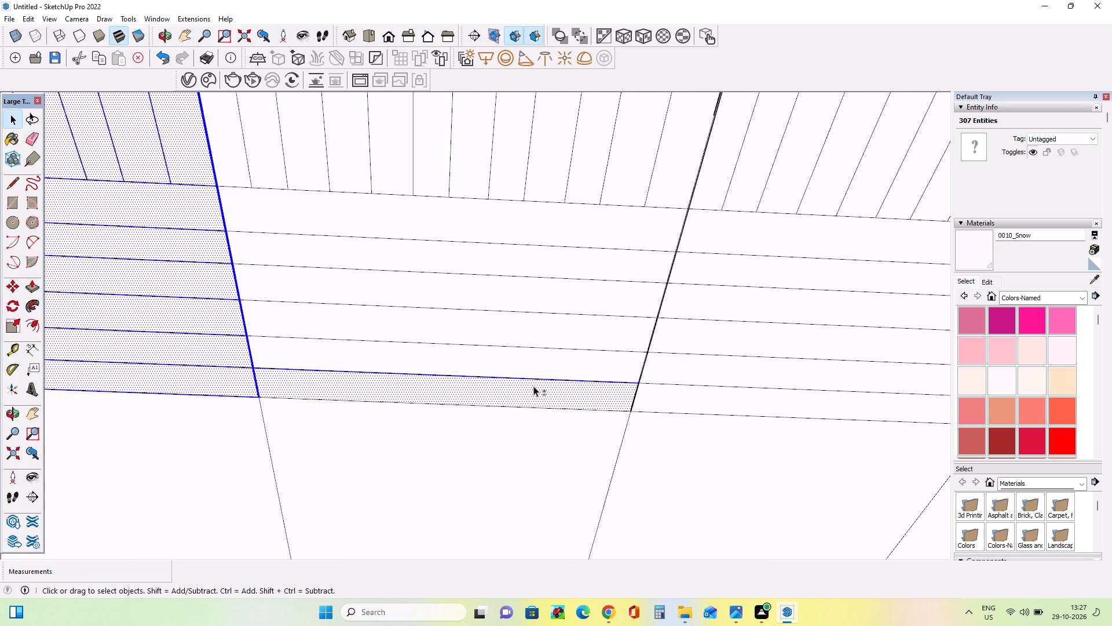
left_click(533, 386, "shift")
left_click(539, 379, "shift")
scroll(553, 394, "down", 5)
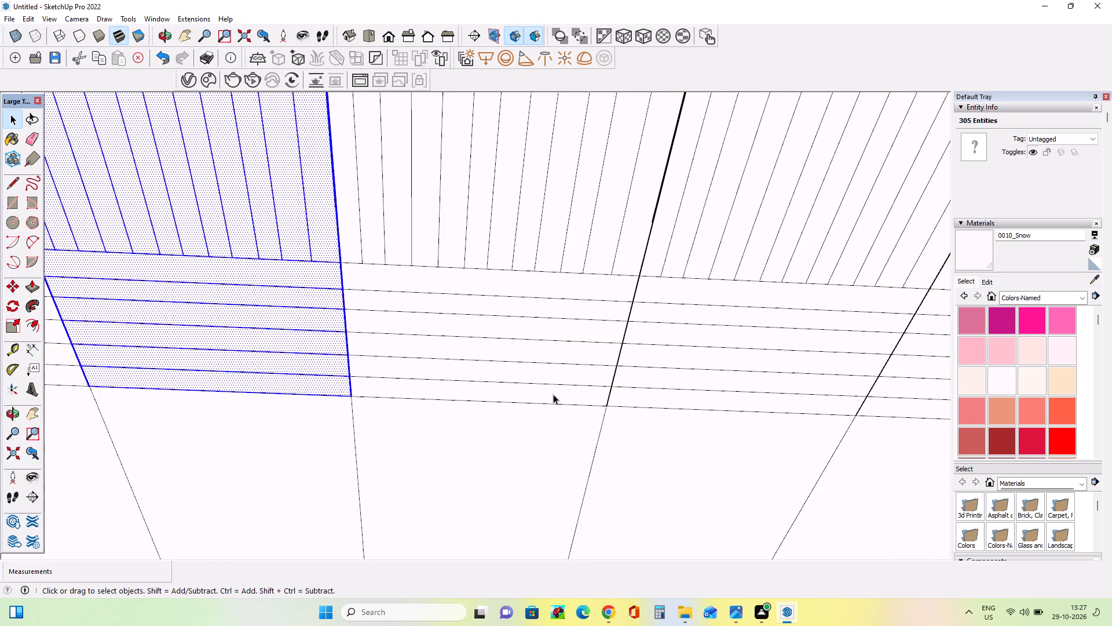
Copy the selected panel's line pattern about 21' into the middle-row panel beside the side wall, aligning it to the panel corner.
scroll(553, 394, "down", 12)
middle_click_drag(553, 367, 553, 267)
scroll(482, 302, "up", 4)
middle_click_drag(470, 328, 452, 385)
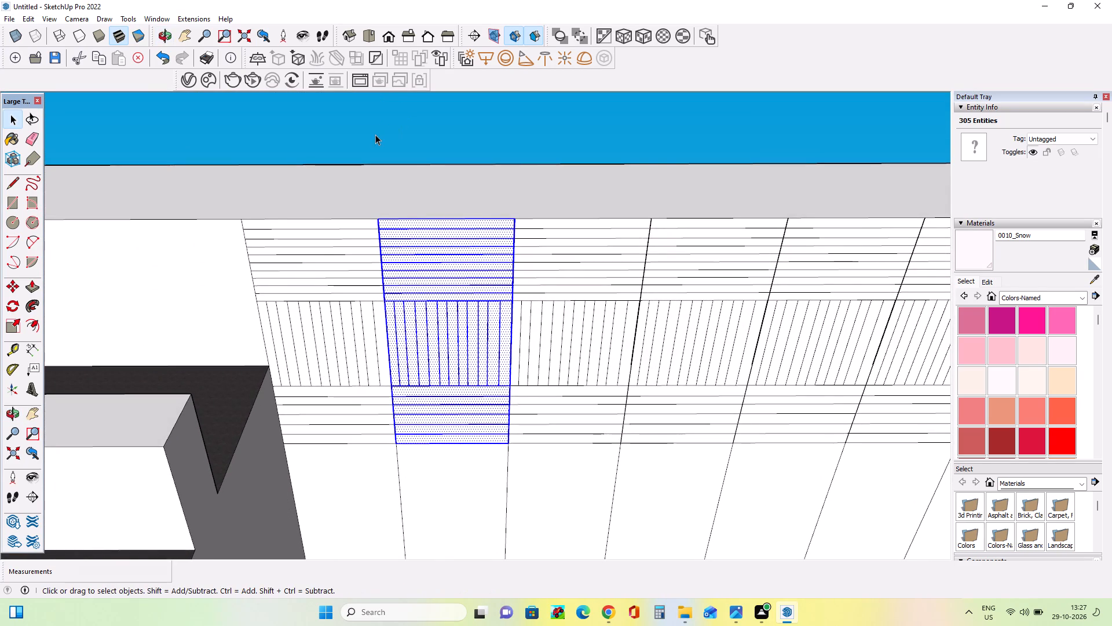
scroll(375, 134, "down", 3)
middle_click_drag(401, 163, 415, 261)
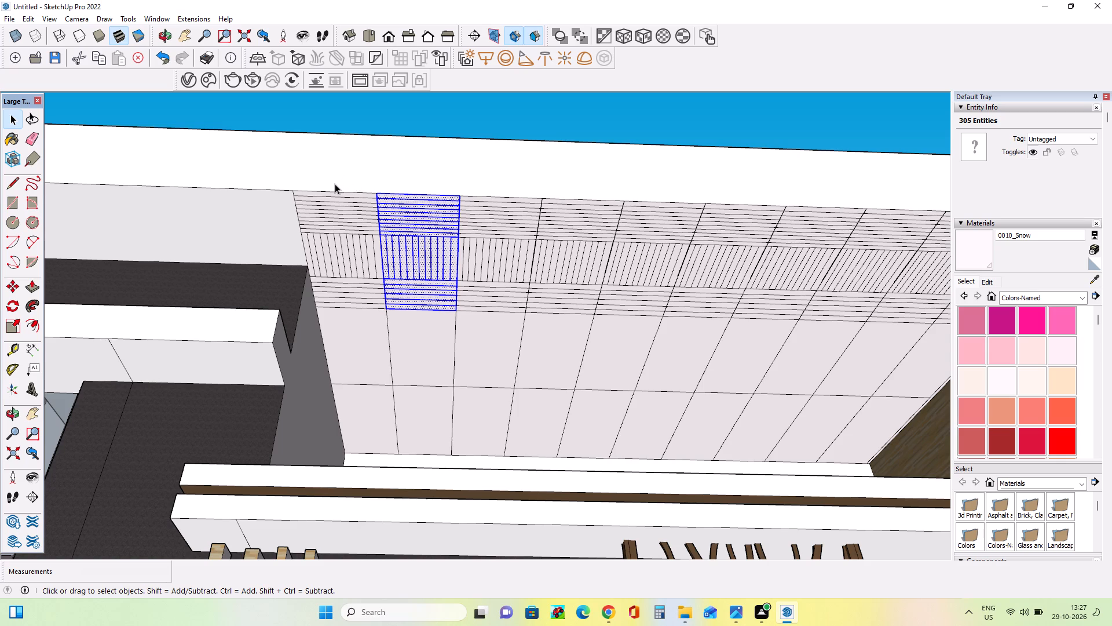
scroll(389, 223, "up", 2)
middle_click_drag(376, 319, 369, 314)
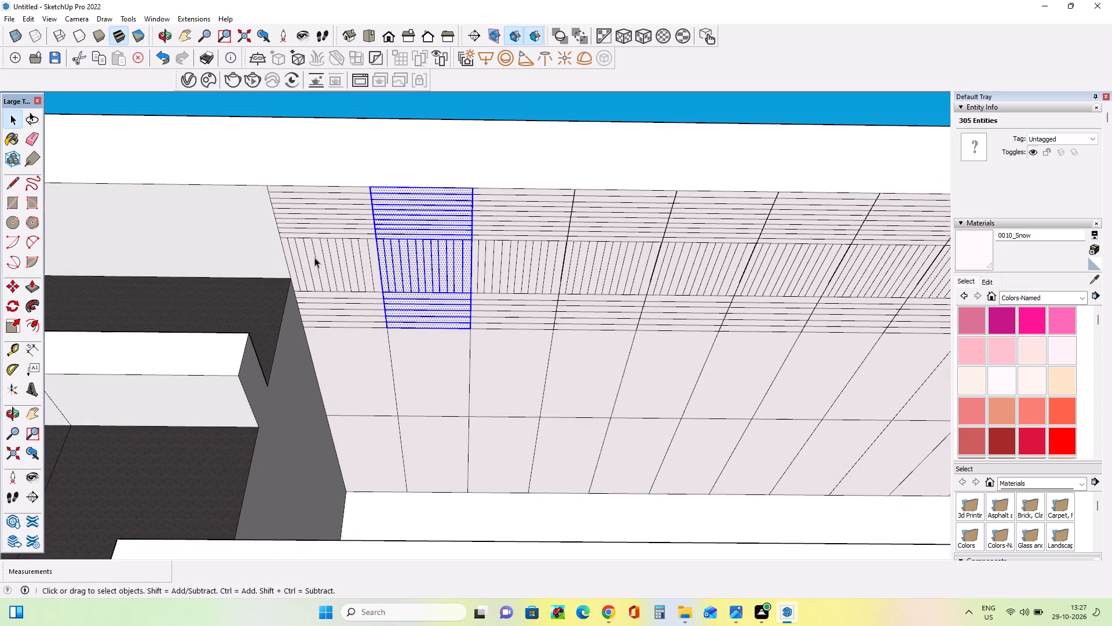
scroll(312, 217, "down", 3)
scroll(383, 289, "up", 1)
middle_click_drag(383, 289, 387, 319)
scroll(387, 323, "up", 4)
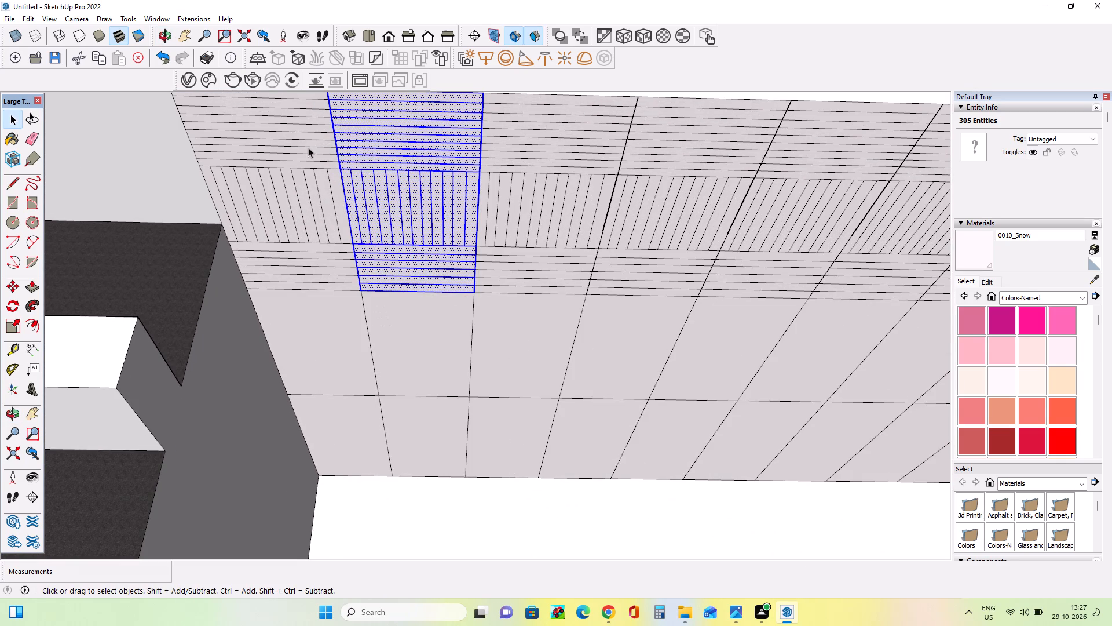
scroll(363, 196, "down", 1)
middle_click_drag(414, 213, 412, 203)
left_click(13, 286)
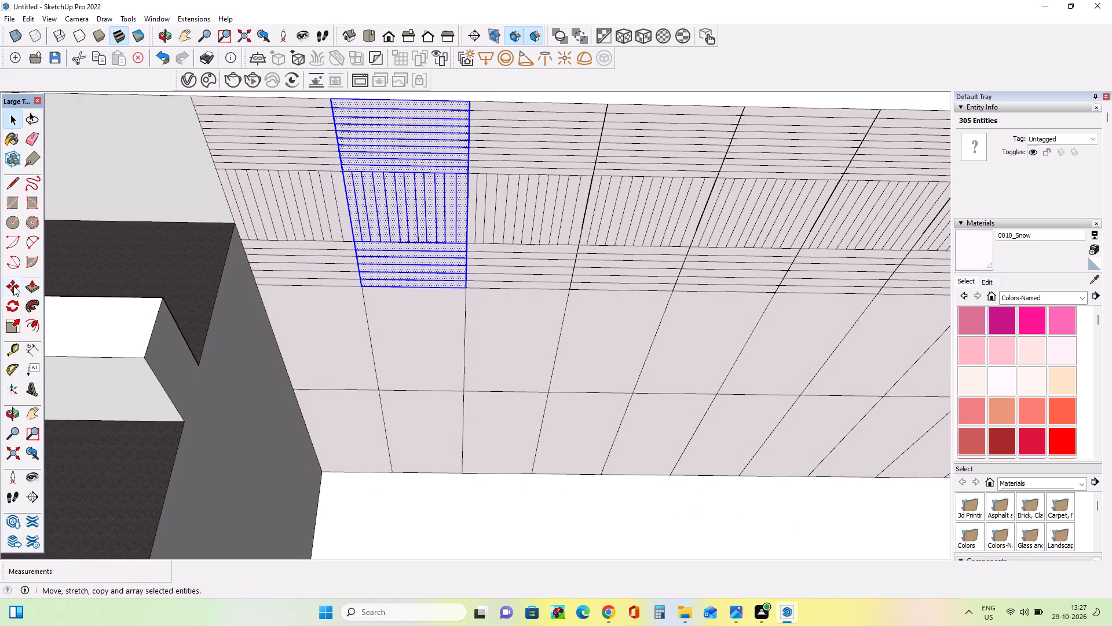
left_click(365, 288)
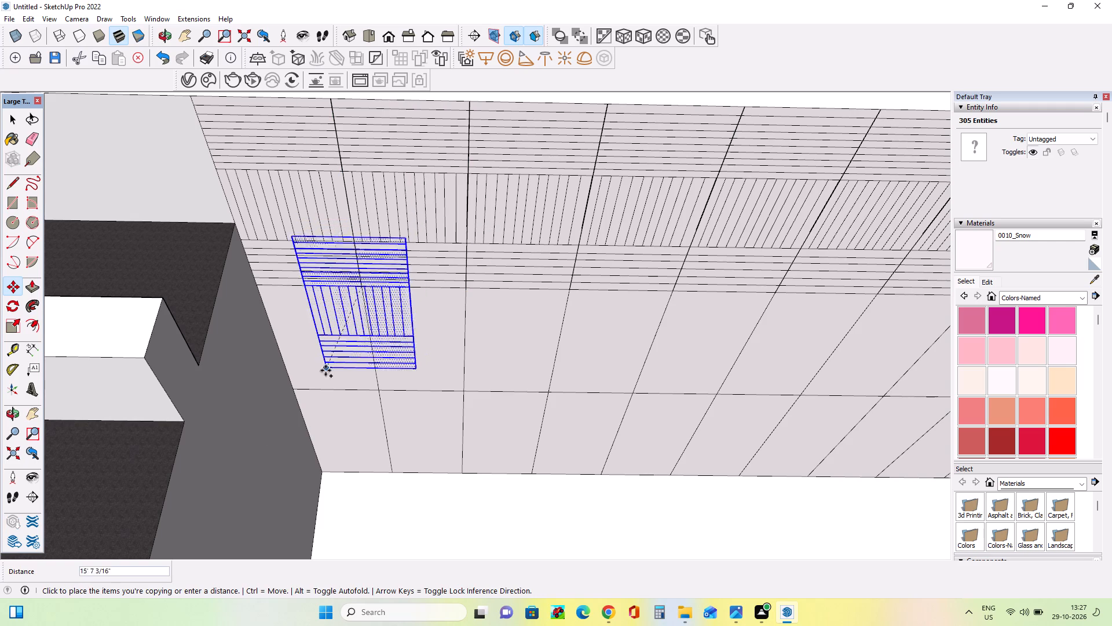
left_click(291, 385)
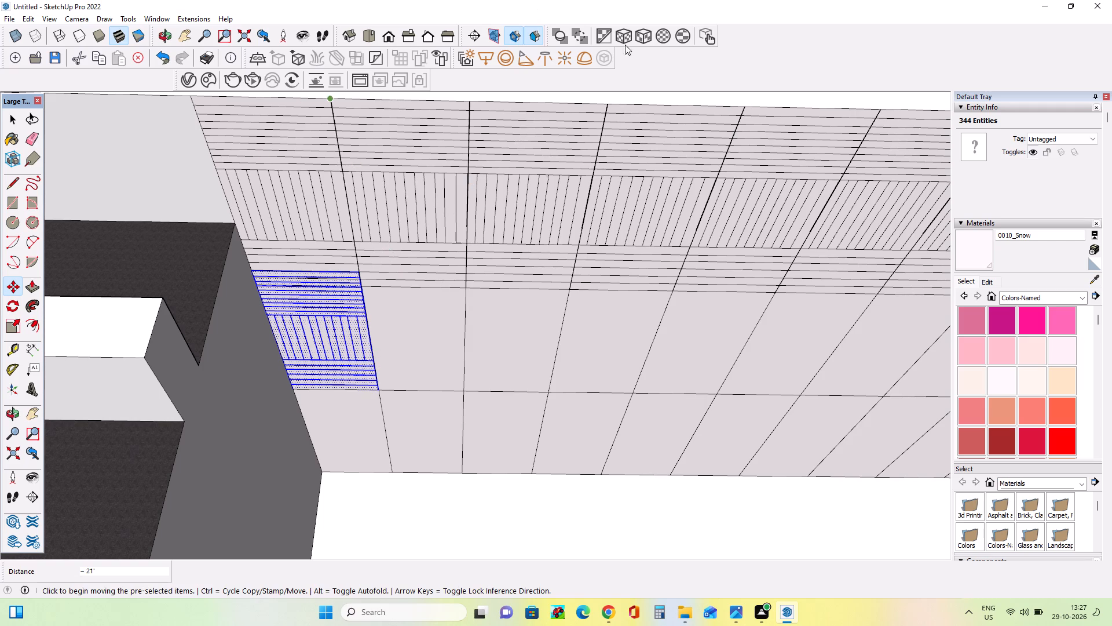
Copy the line pattern 22' 2 1/4" into the inner-row panel at the corner of the same column.
scroll(320, 347, "up", 4)
middle_click_drag(321, 332, 317, 297)
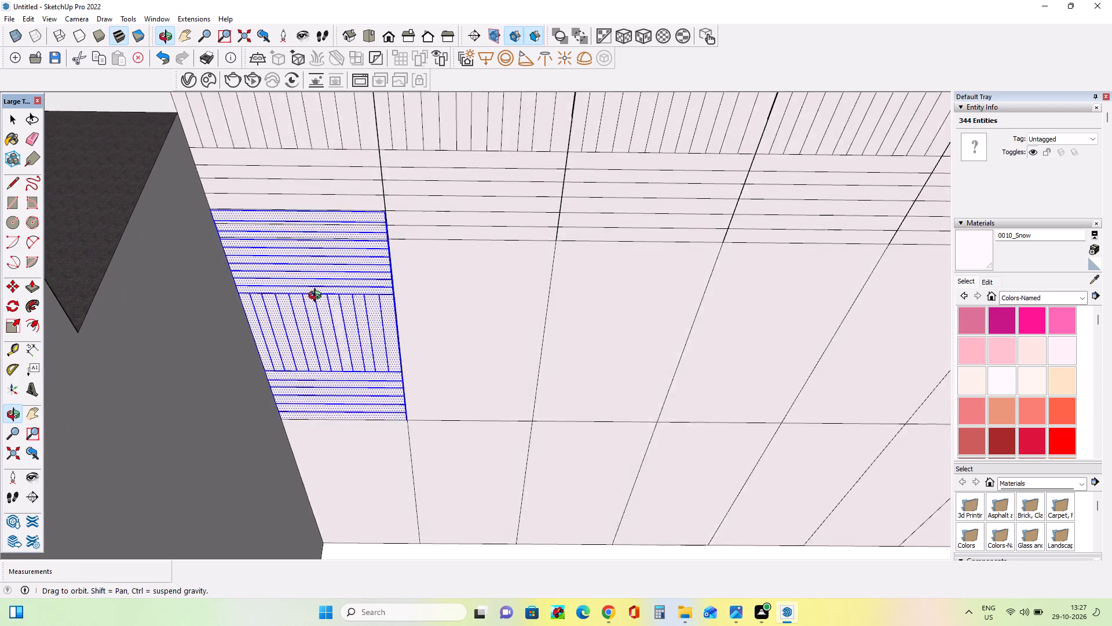
middle_click_drag(317, 297, 314, 240)
scroll(310, 255, "down", 3)
middle_click_drag(325, 315, 328, 407)
scroll(339, 378, "up", 4)
middle_click_drag(340, 378, 344, 364)
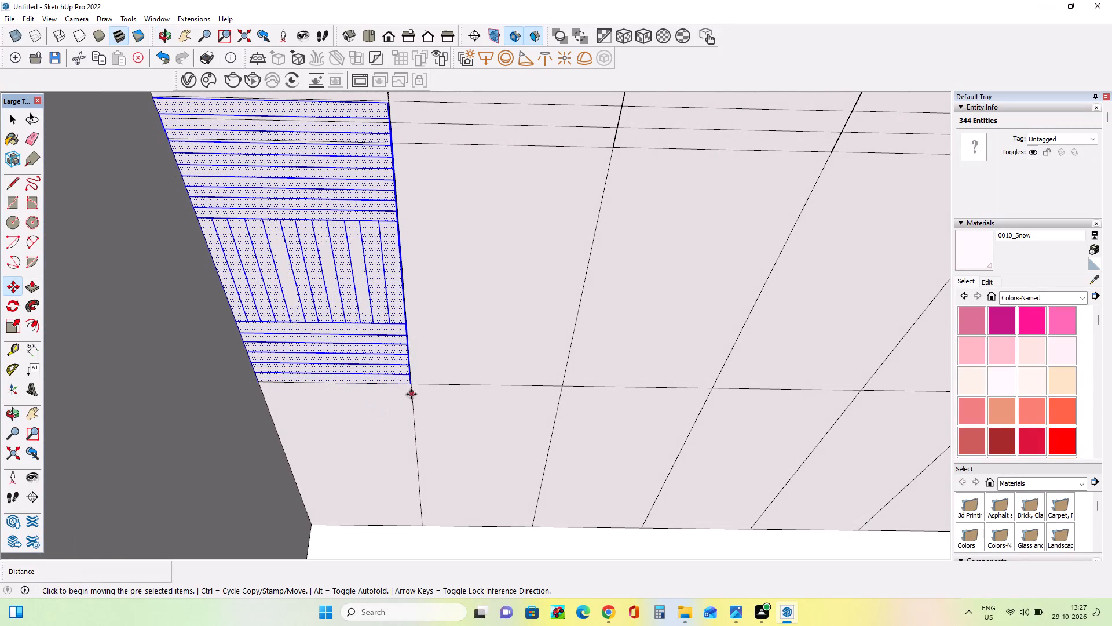
left_click(411, 385, "ctrl")
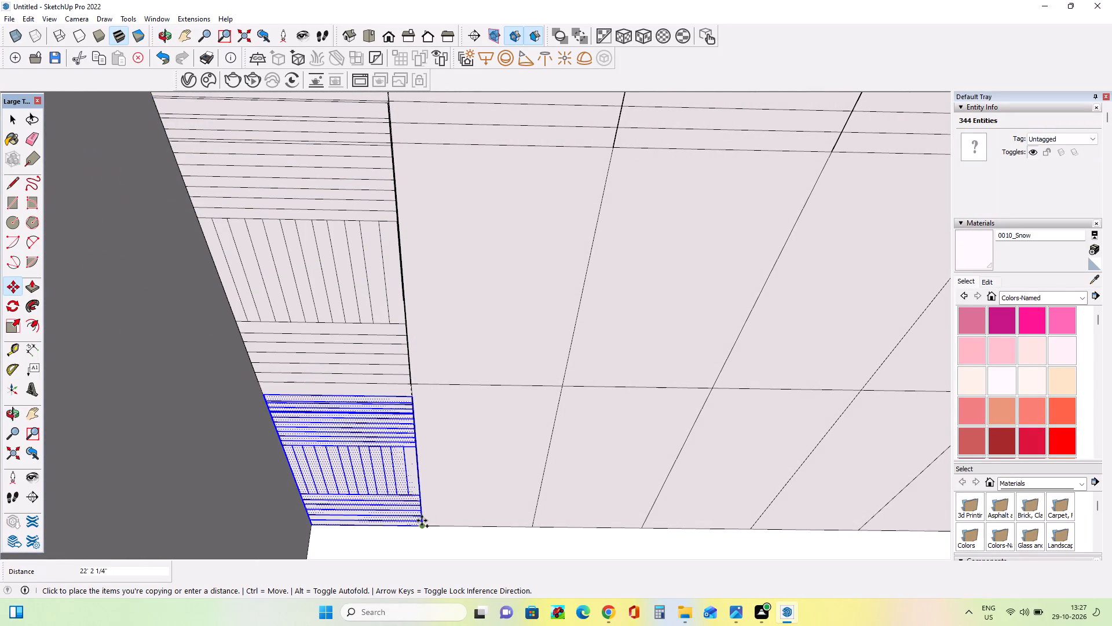
left_click(422, 521)
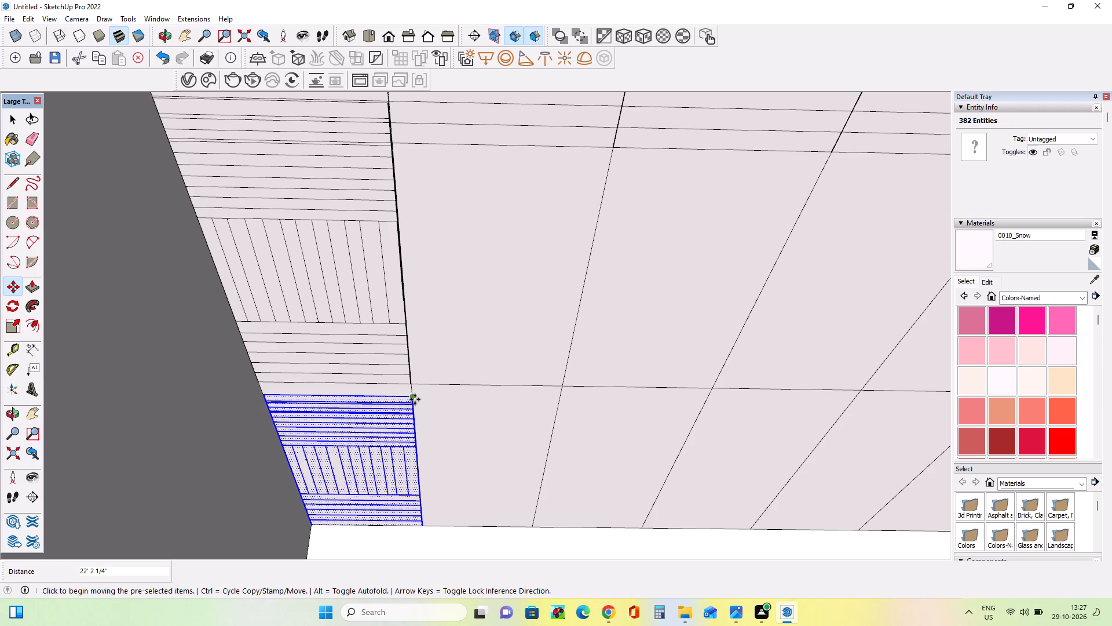
Copy the line pattern into the second column's middle-row panel, then into its inner-row panel along the ceiling's inner edge.
left_click(415, 399)
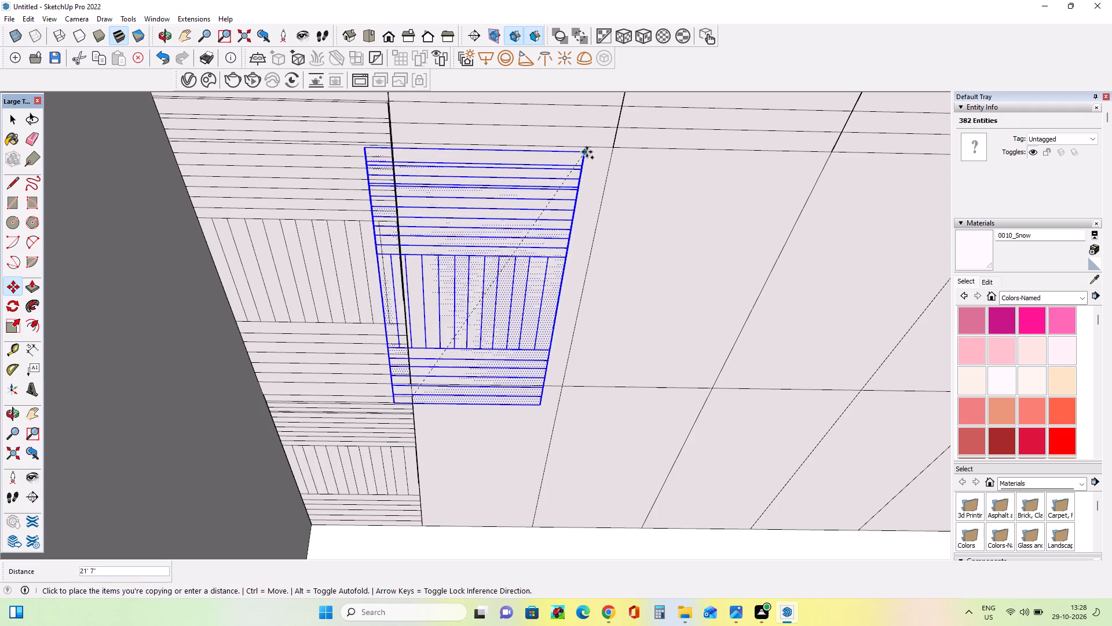
left_click(613, 151)
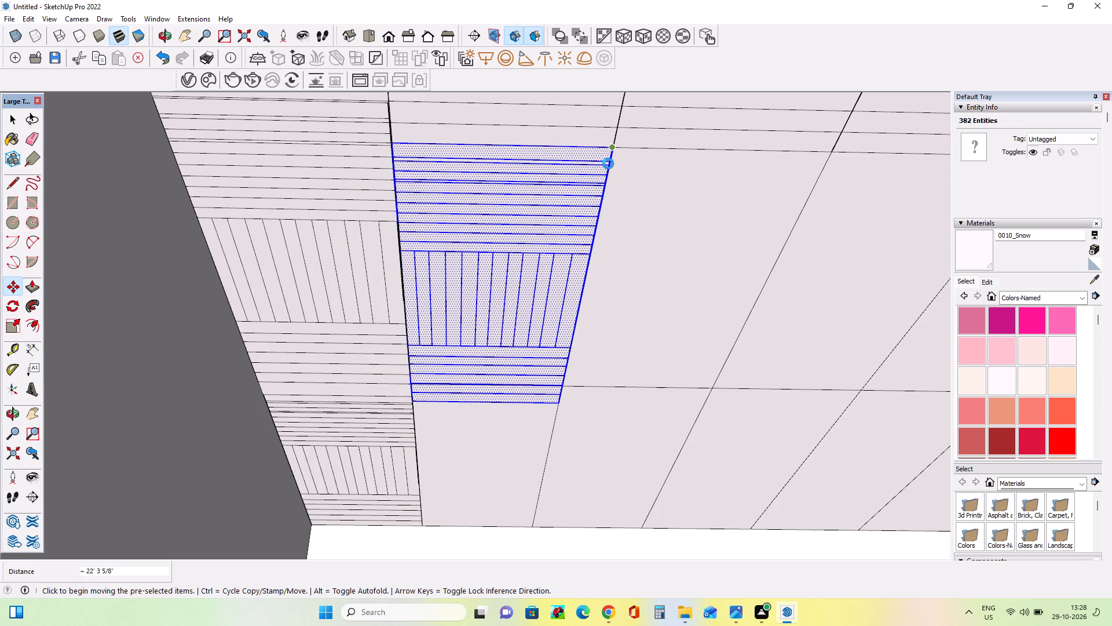
scroll(564, 285, "down", 5)
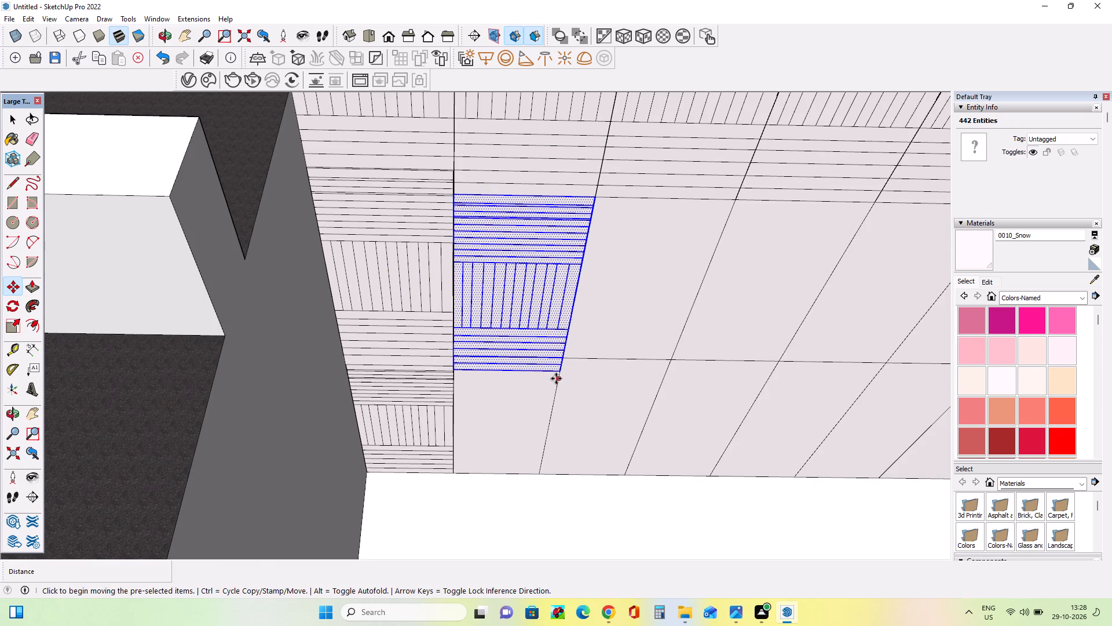
left_click(559, 374)
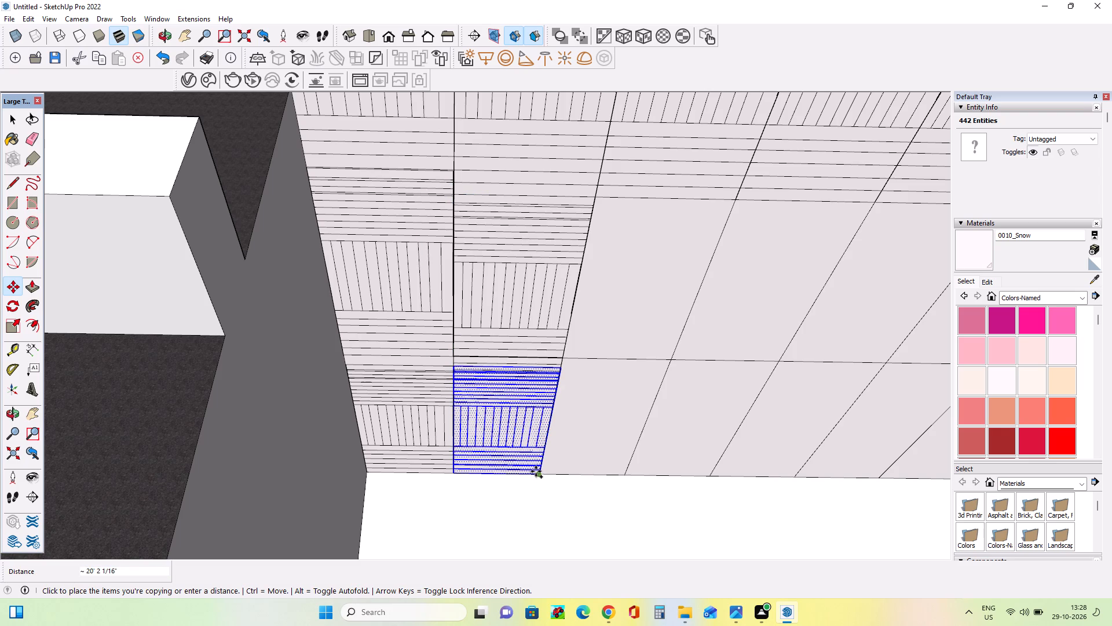
left_click(536, 471)
Copy the line pattern about 22' 2 3/4" into the third column's middle-row panel.
scroll(441, 430, "down", 8)
middle_click_drag(512, 428, 507, 462)
scroll(492, 453, "up", 6)
left_click(493, 431)
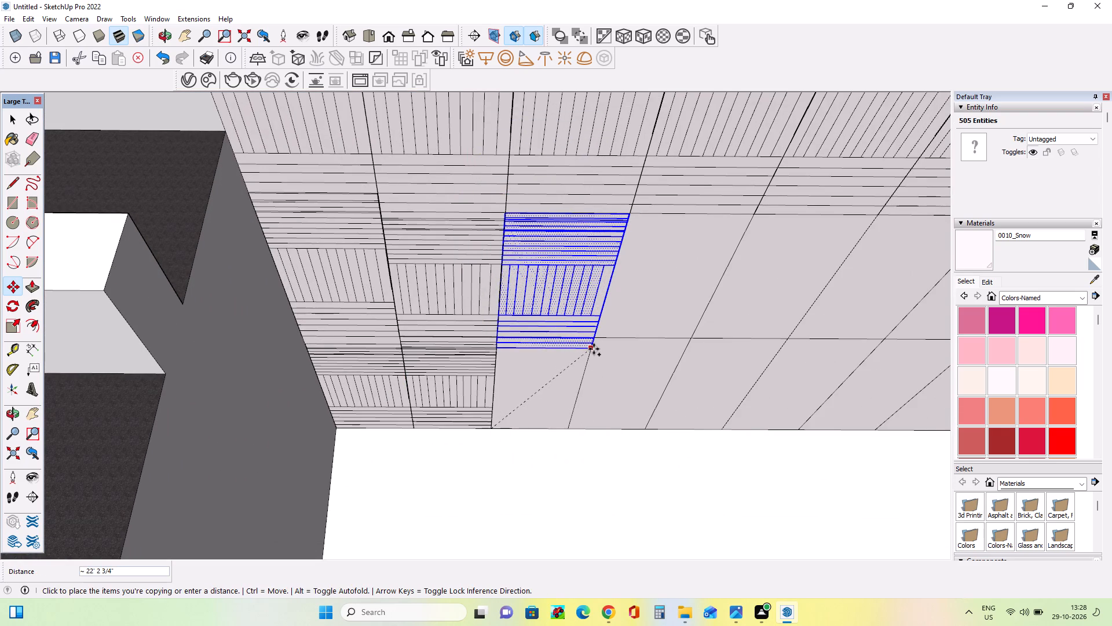
left_click(594, 349)
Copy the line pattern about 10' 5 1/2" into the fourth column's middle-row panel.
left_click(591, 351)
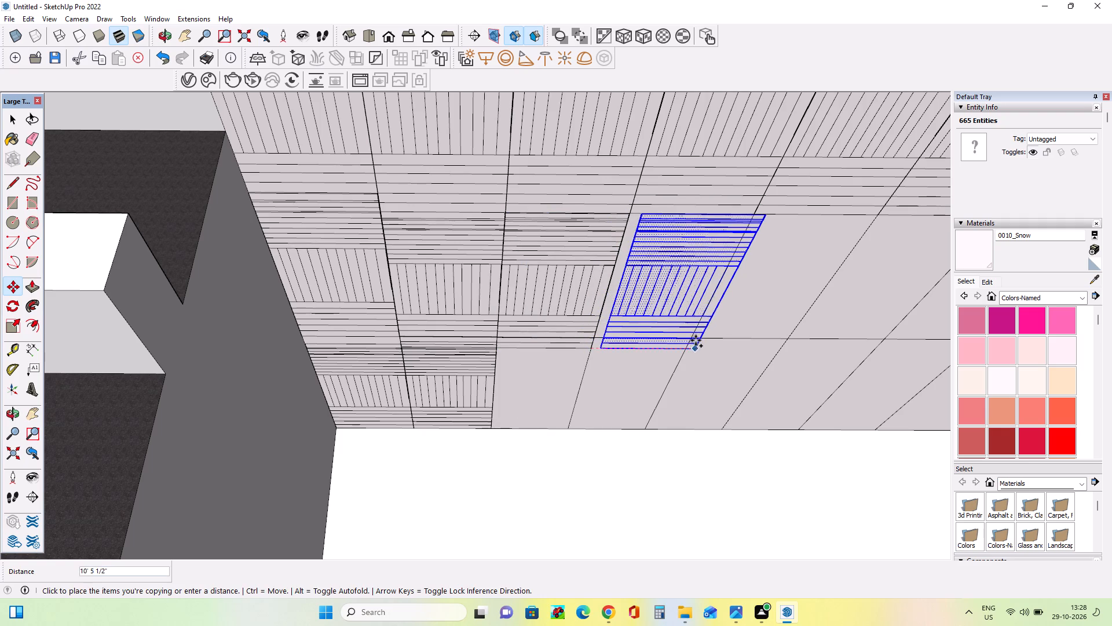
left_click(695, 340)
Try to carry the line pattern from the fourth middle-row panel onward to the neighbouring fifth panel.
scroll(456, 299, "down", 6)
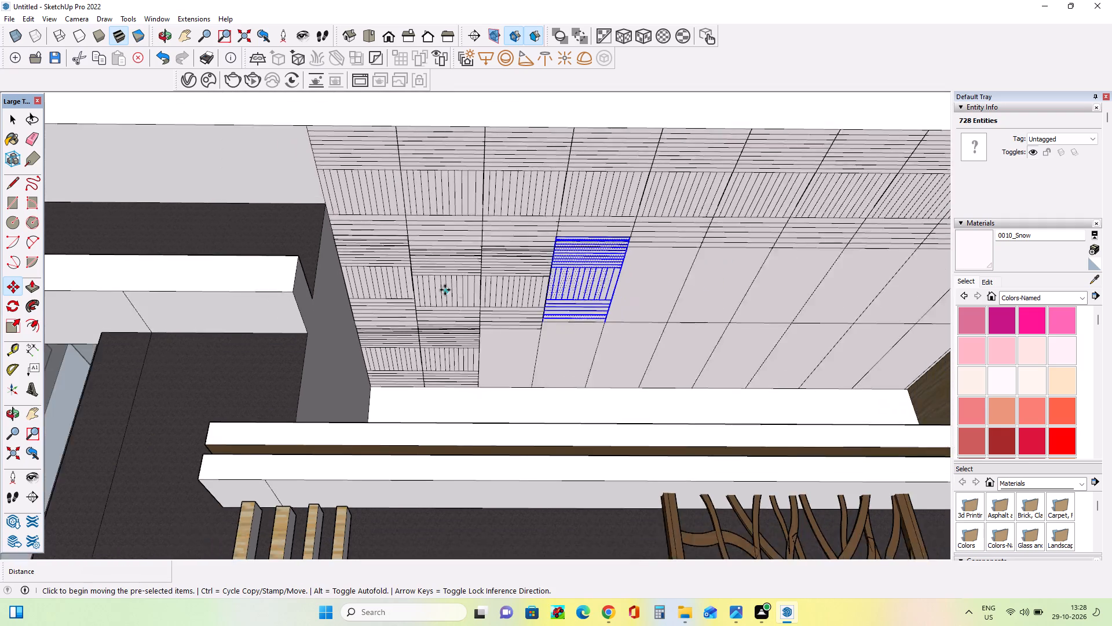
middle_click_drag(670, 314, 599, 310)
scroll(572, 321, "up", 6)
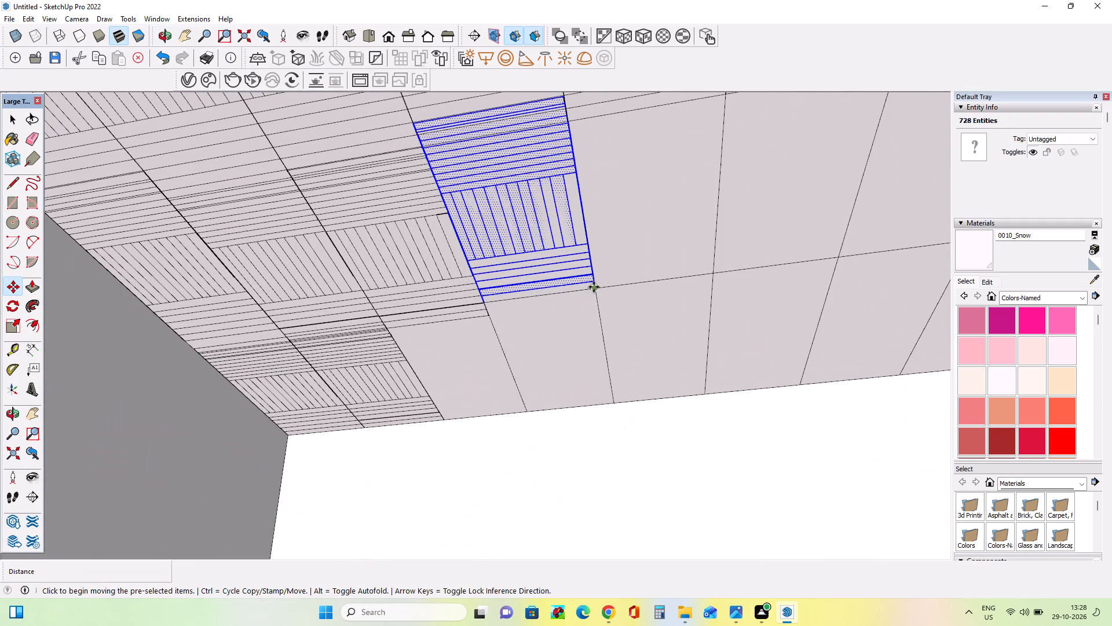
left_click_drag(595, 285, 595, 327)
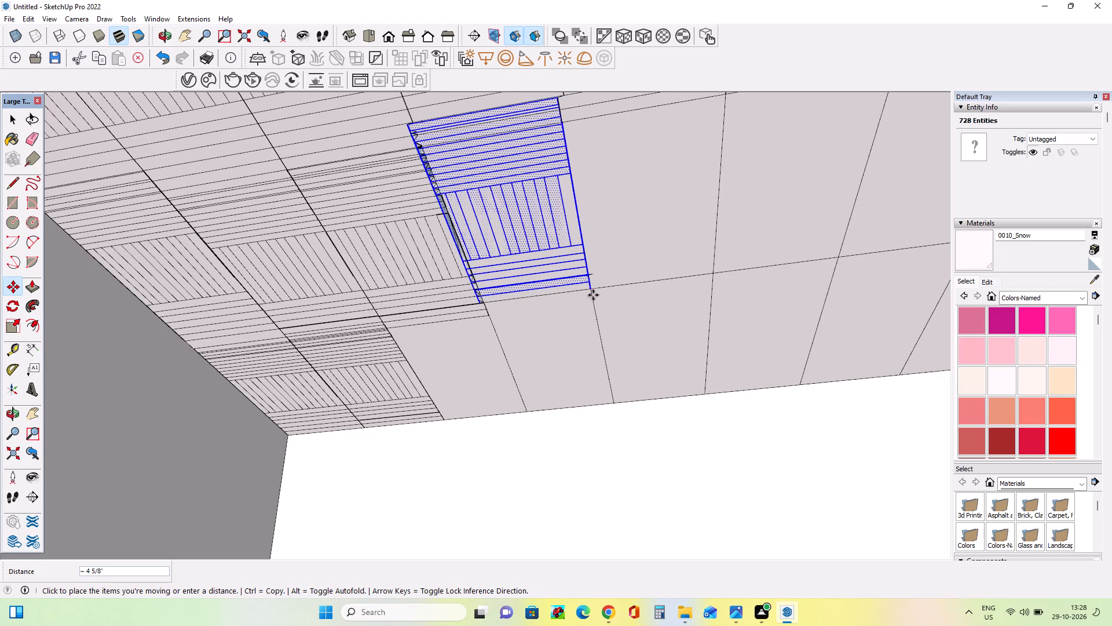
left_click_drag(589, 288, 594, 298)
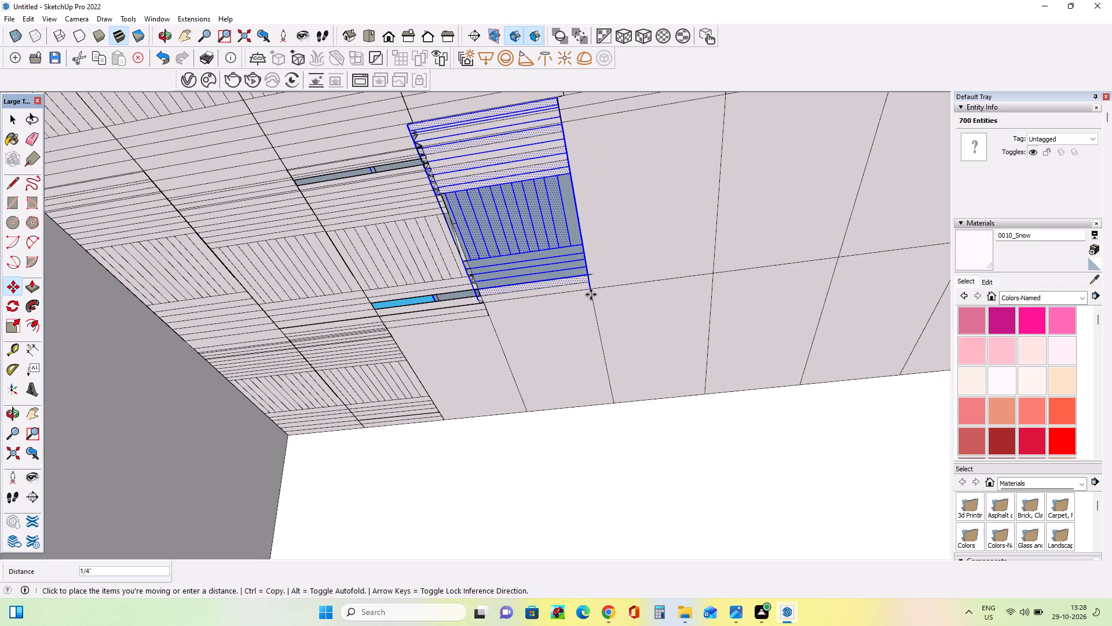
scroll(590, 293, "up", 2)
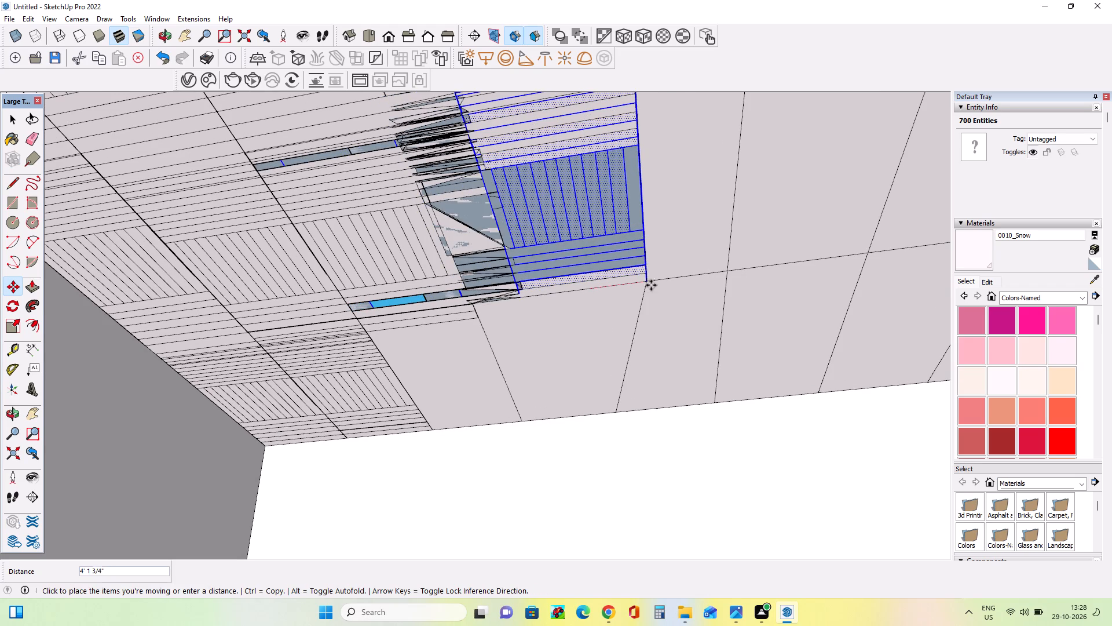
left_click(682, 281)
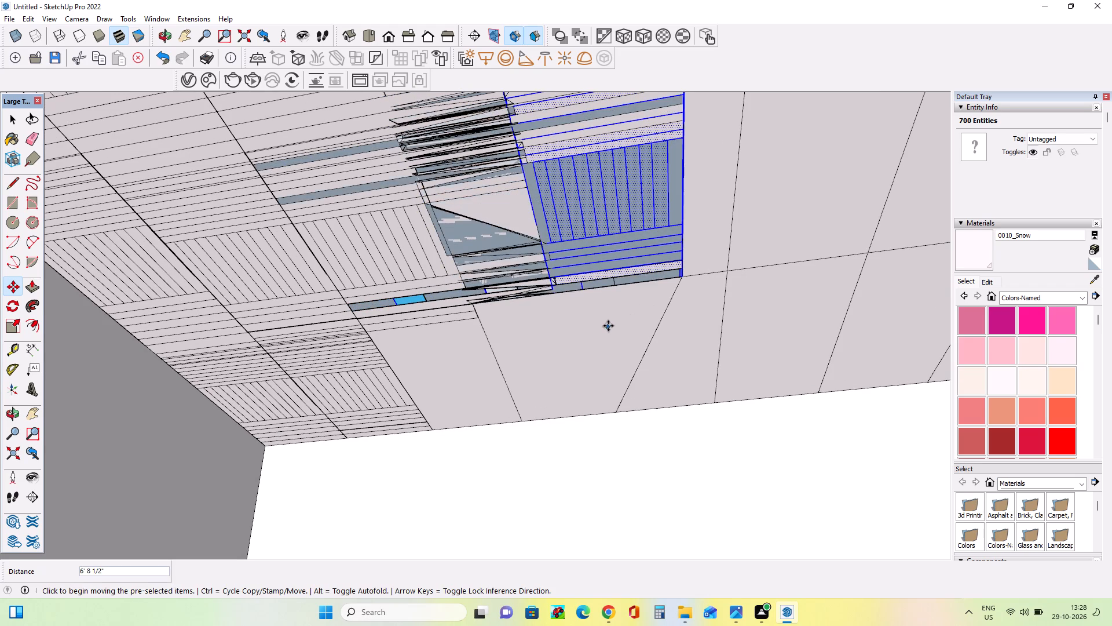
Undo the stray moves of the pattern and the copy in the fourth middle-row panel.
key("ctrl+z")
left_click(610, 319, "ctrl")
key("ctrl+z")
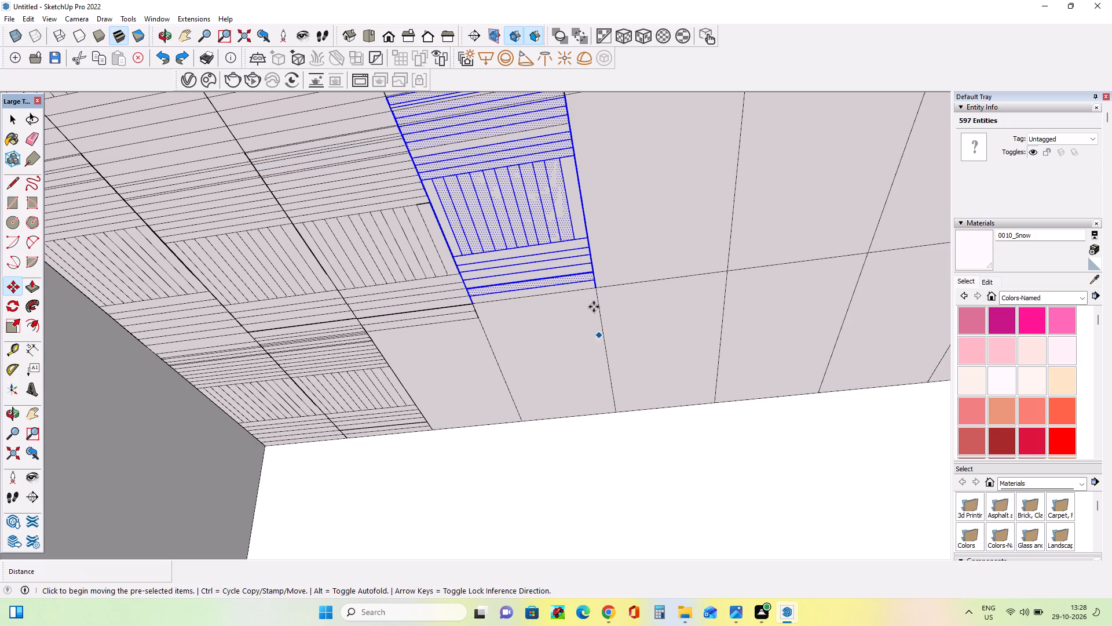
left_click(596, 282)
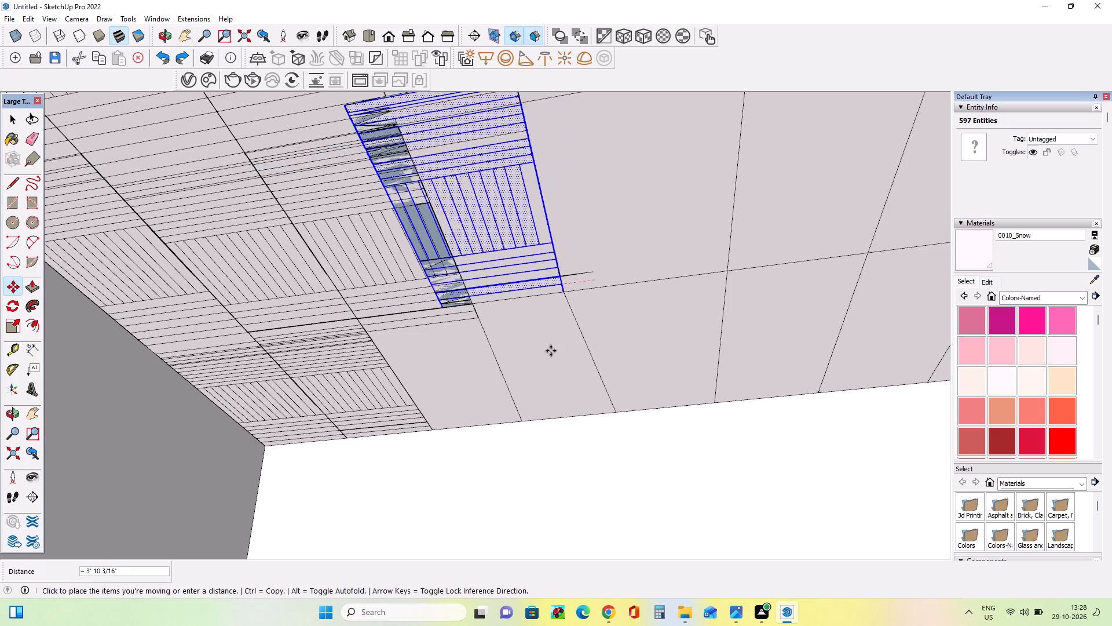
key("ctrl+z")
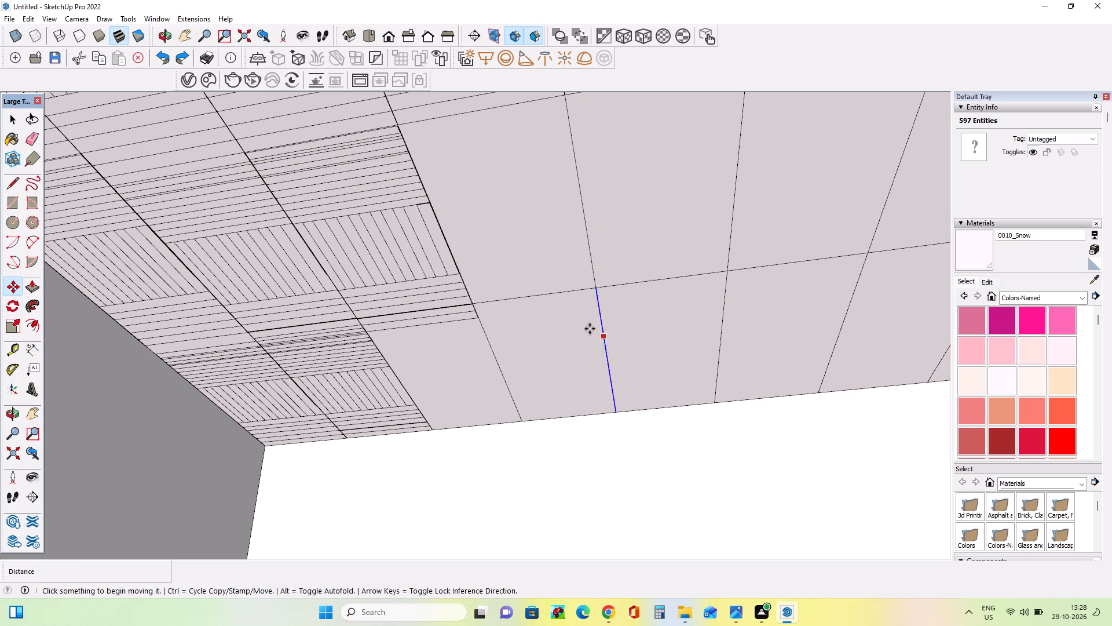
Examine the copied line patterns and the remaining plain panels across the whole ceiling.
scroll(564, 365, "down", 3)
middle_click_drag(564, 365, 580, 332)
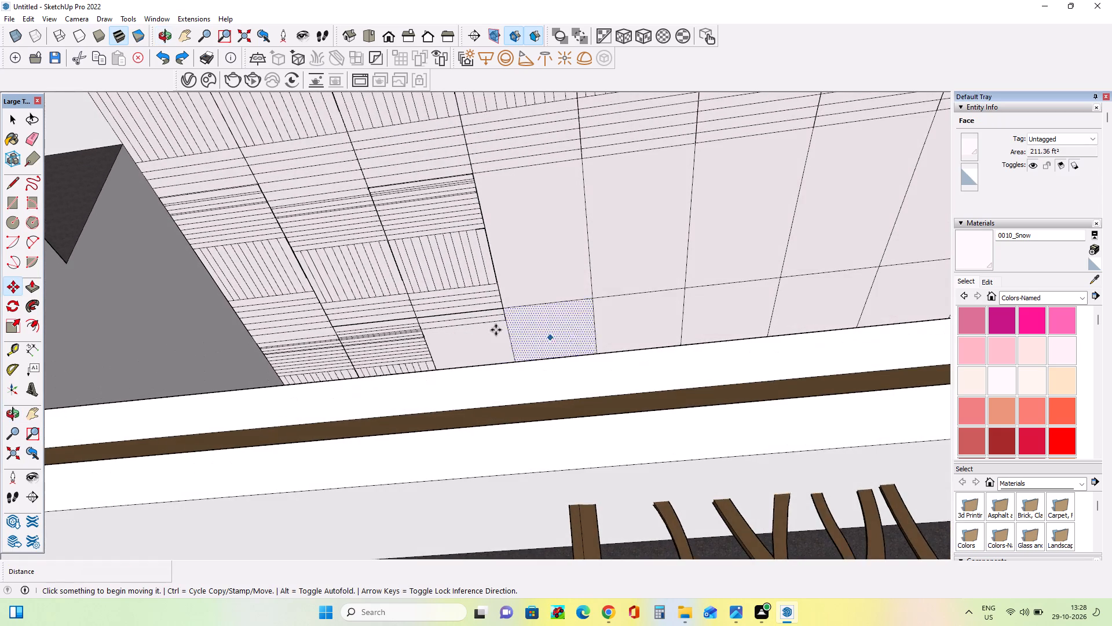
scroll(490, 329, "up", 3)
middle_click_drag(490, 329, 495, 368)
scroll(495, 368, "down", 10)
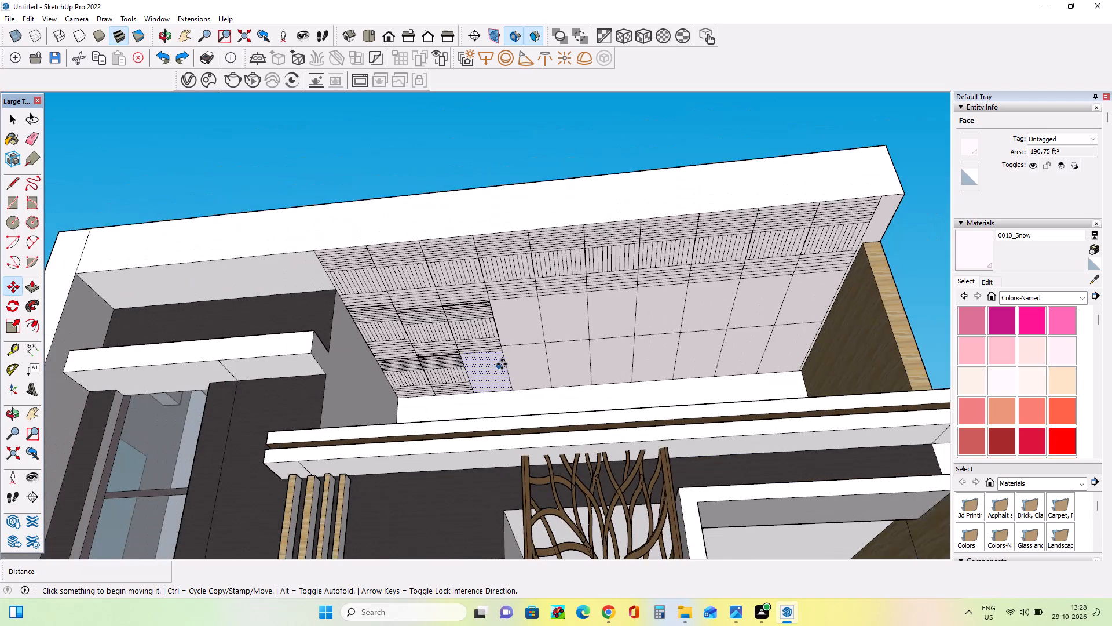
middle_click_drag(503, 364, 515, 383)
scroll(535, 374, "up", 3)
middle_click_drag(537, 373, 547, 394)
scroll(356, 345, "up", 3)
middle_click_drag(354, 329, 351, 318)
middle_click_drag(444, 324, 439, 307)
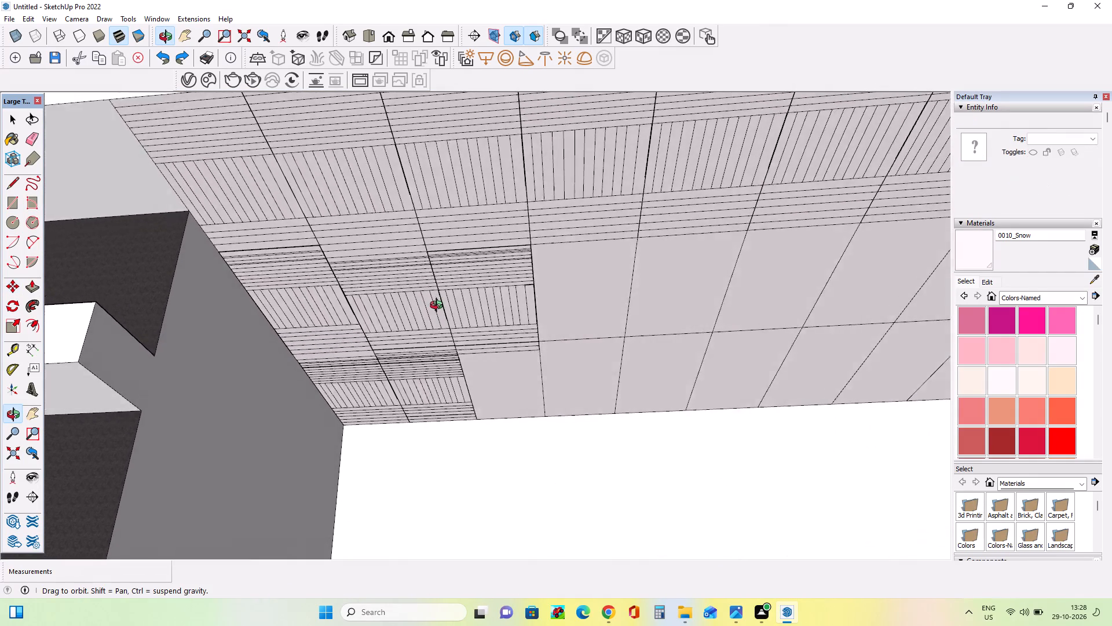
middle_click_drag(439, 307, 439, 308)
scroll(439, 308, "down", 1)
middle_click_drag(433, 314, 434, 297)
scroll(437, 296, "down", 5)
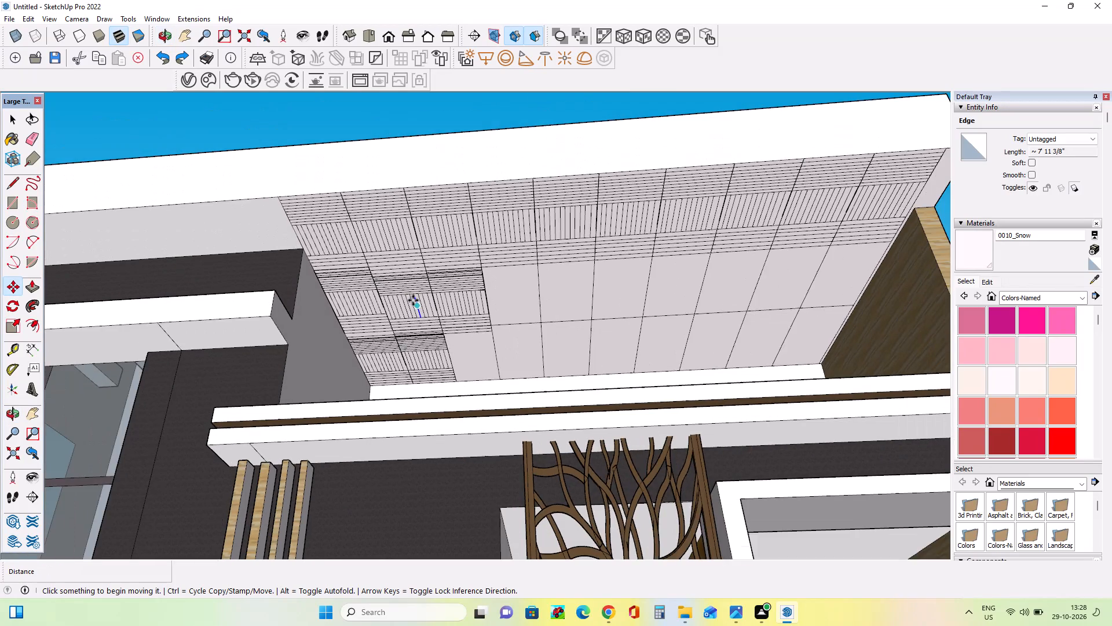
scroll(483, 308, "down", 3)
middle_click_drag(670, 307, 624, 319)
scroll(527, 286, "up", 3)
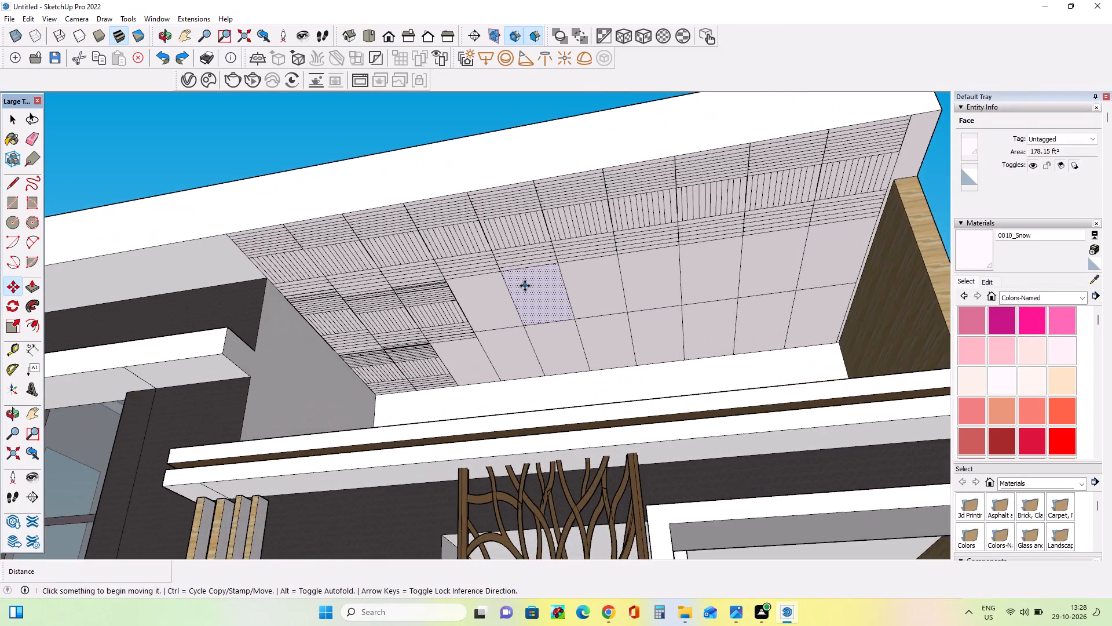
scroll(525, 286, "up", 1)
scroll(471, 292, "down", 2)
middle_click_drag(478, 288, 481, 279)
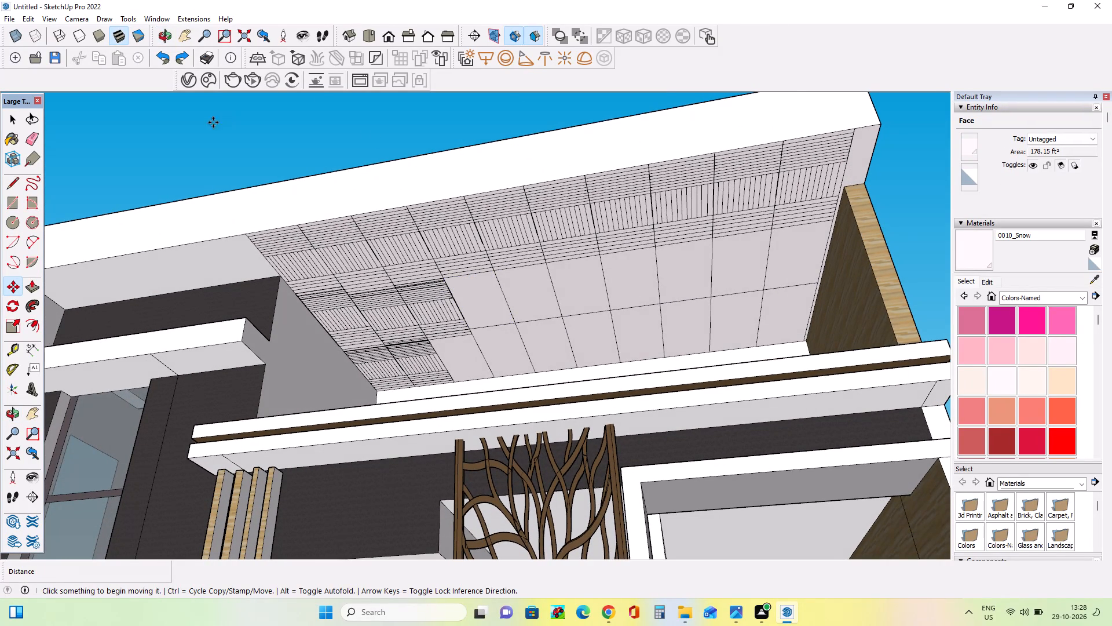
Select the top row's line pattern across the fifth to ninth ceiling columns.
left_click(14, 201)
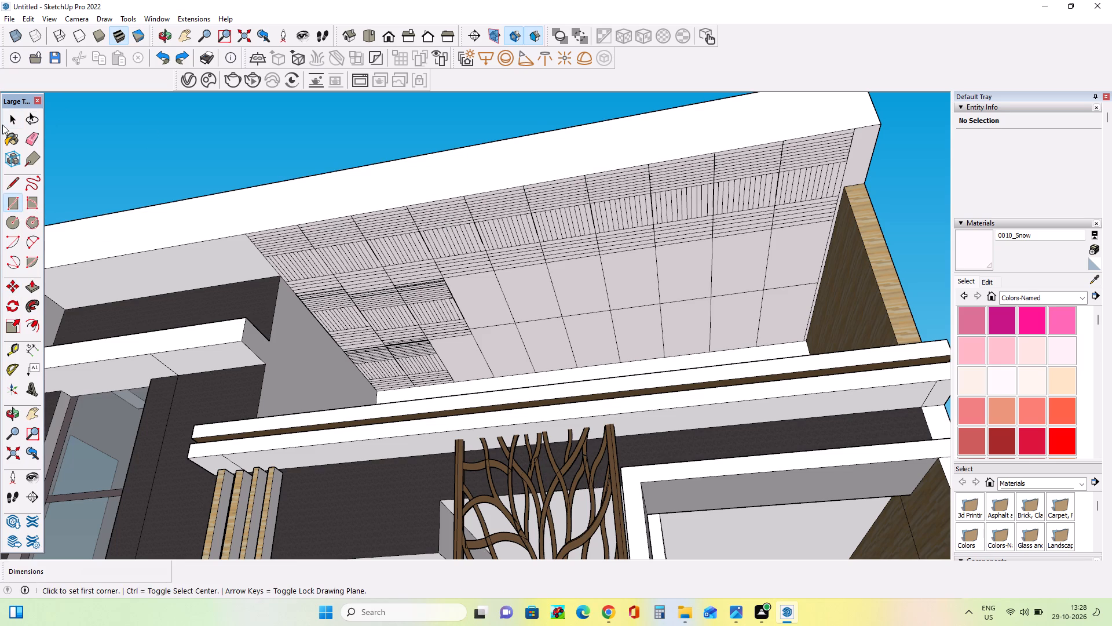
left_click(2, 125)
left_click(11, 119)
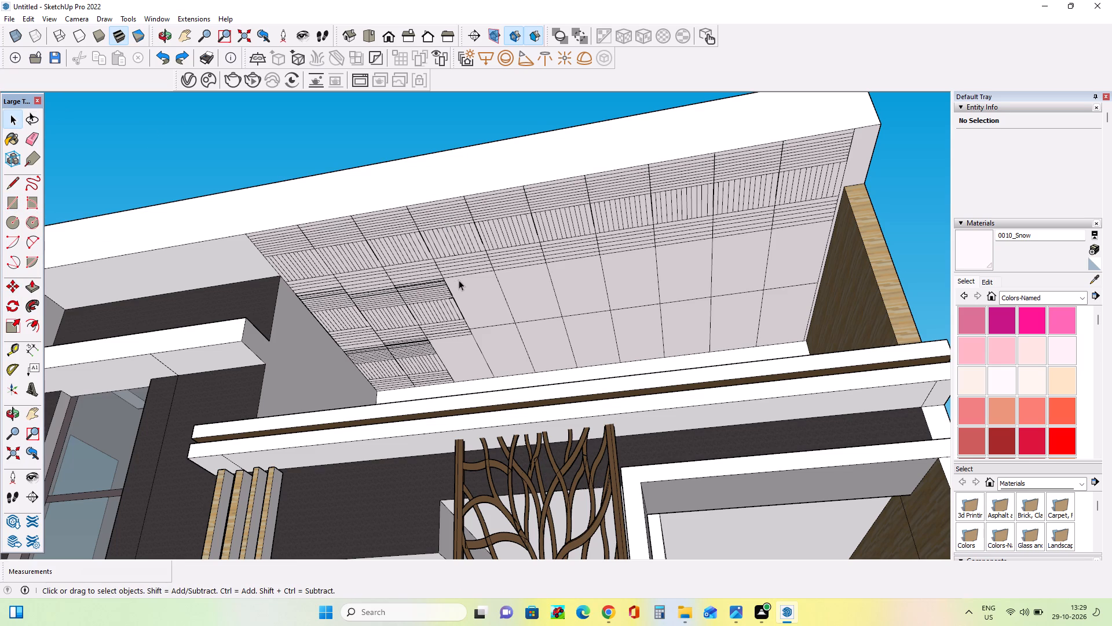
left_click_drag(459, 280, 845, 121)
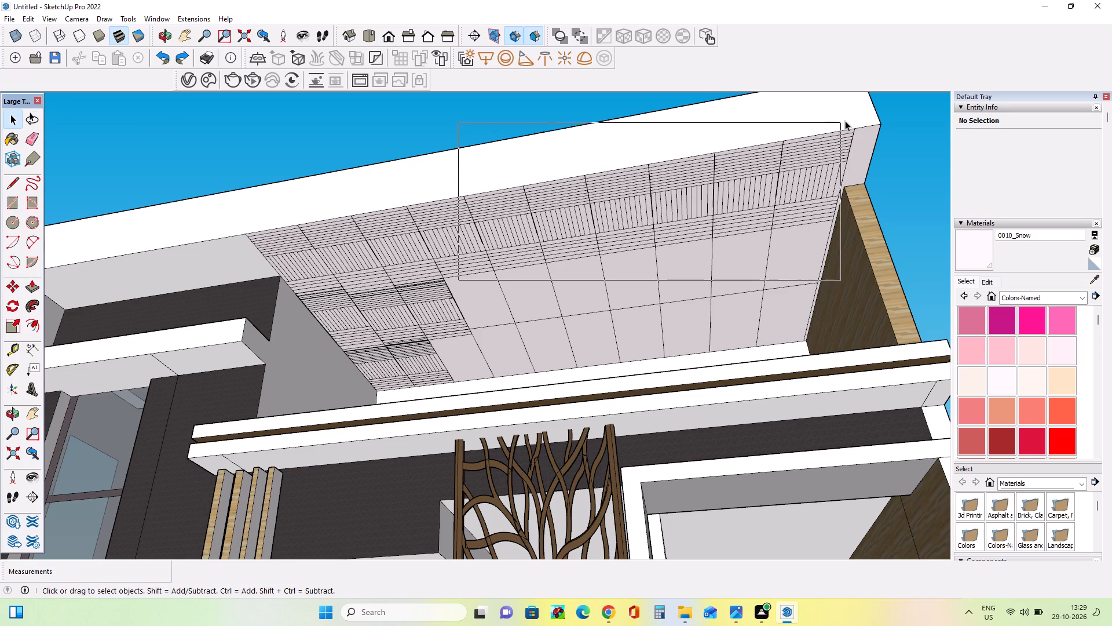
left_click_drag(845, 121, 832, 122)
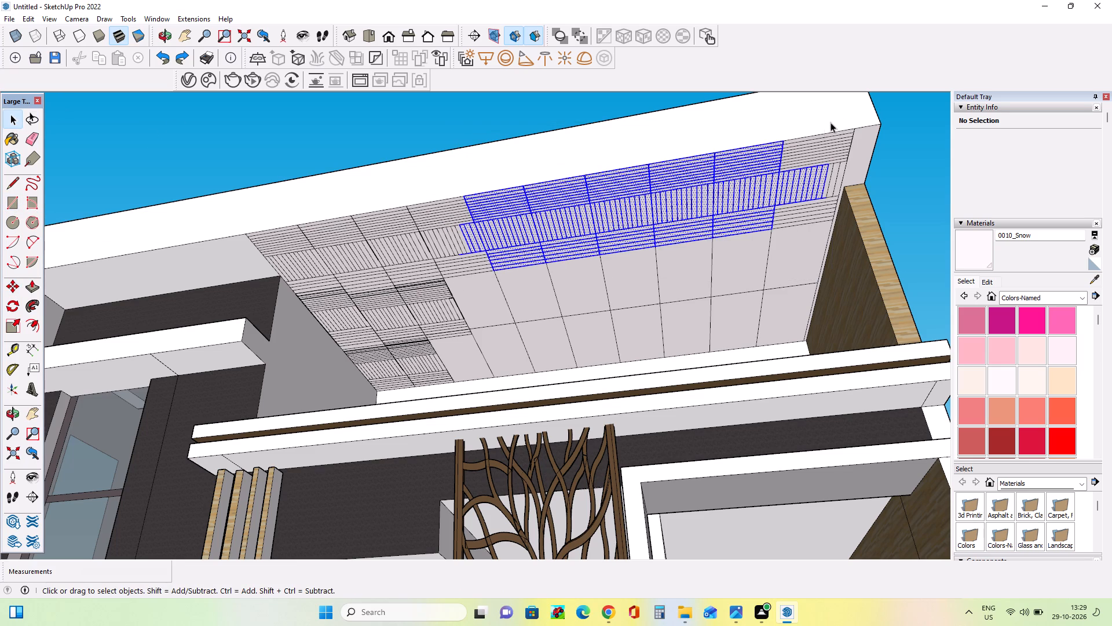
scroll(503, 286, "up", 2)
scroll(452, 265, "down", 2)
middle_click_drag(532, 268, 525, 242)
scroll(524, 244, "down", 1)
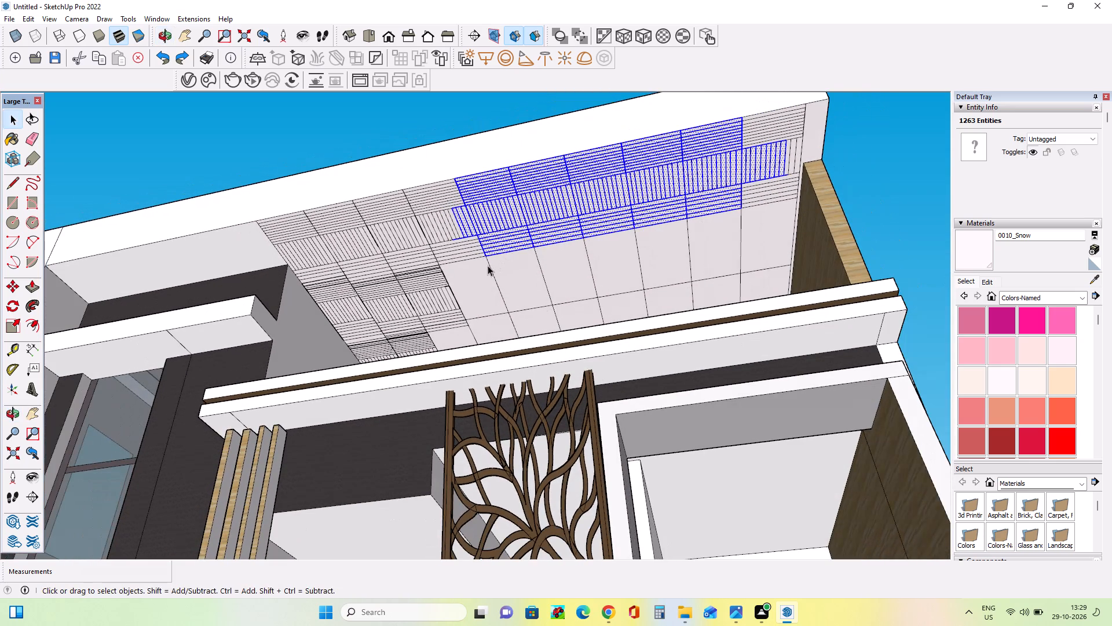
scroll(468, 243, "up", 5, "ctrl")
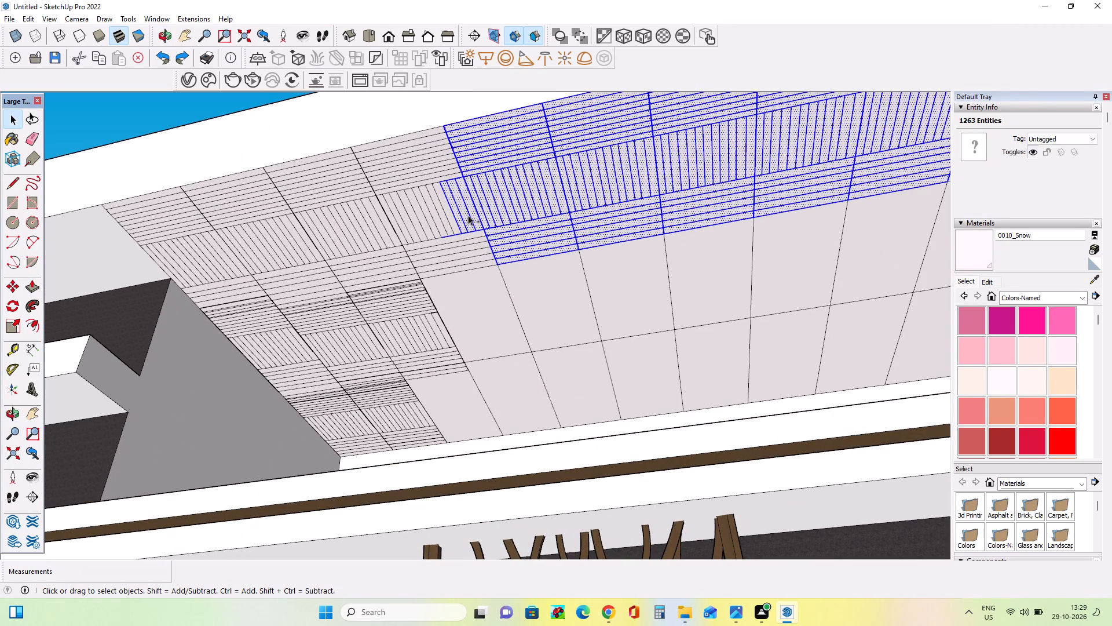
Deselect the stray strip faces and crosswise lines caught in the fourth column's top-row panel.
left_click_drag(469, 211, 449, 217, "shift")
scroll(458, 217, "up", 4, "shift")
left_click_drag(467, 239, 472, 246, "shift")
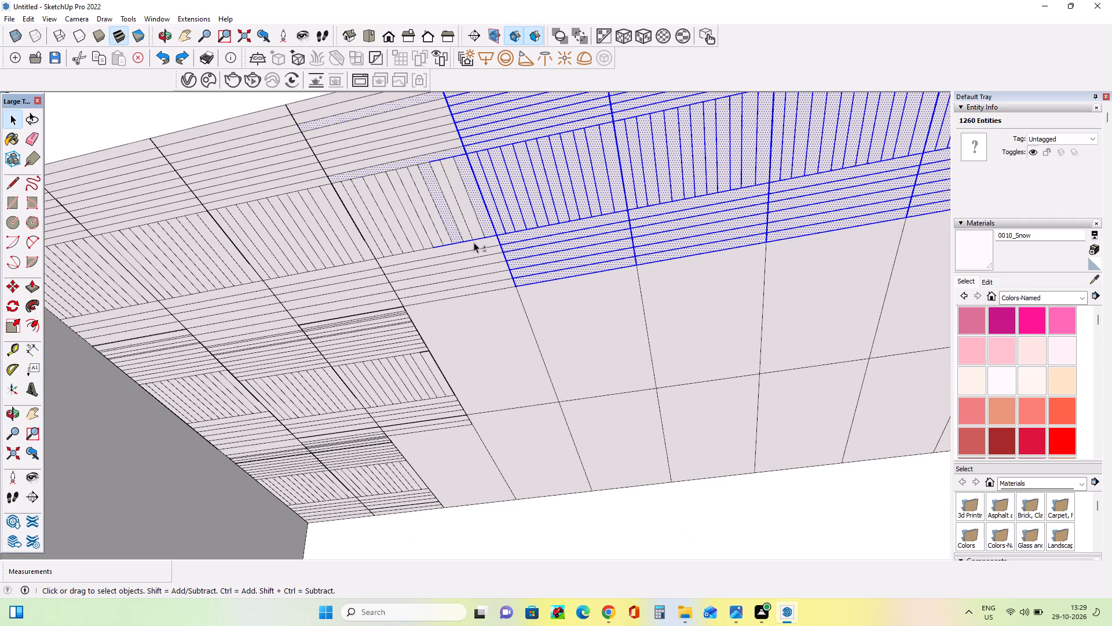
scroll(474, 242, "up", 3, "shift")
left_click(482, 235, "shift")
left_click(495, 232, "shift")
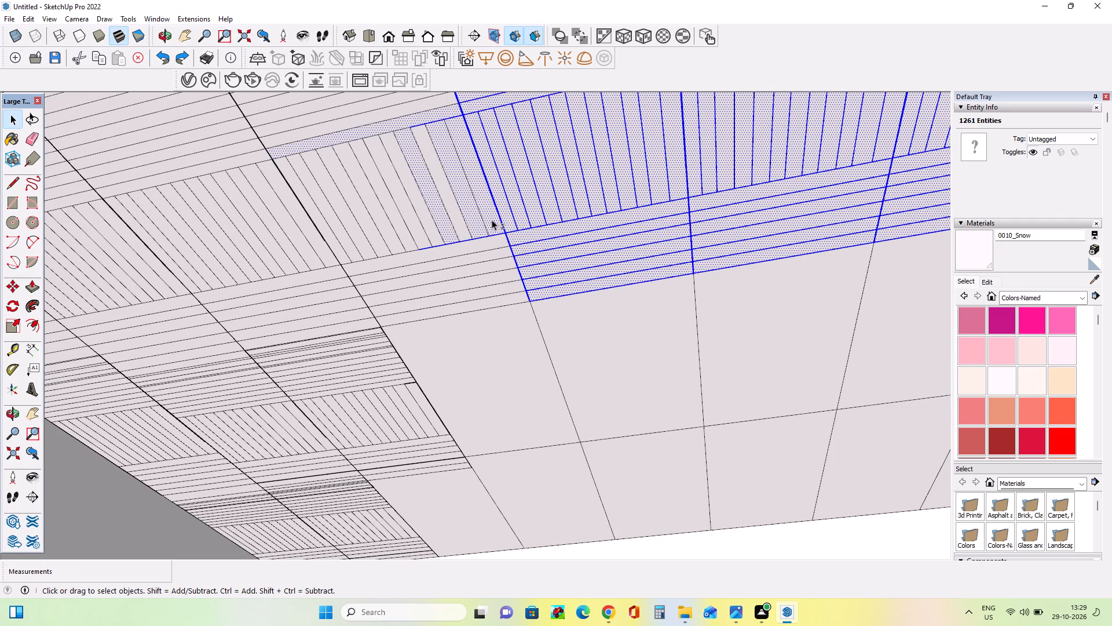
left_click(492, 219, "shift")
left_click(473, 221, "shift")
scroll(475, 229, "up", 5, "shift")
left_click(502, 218, "shift")
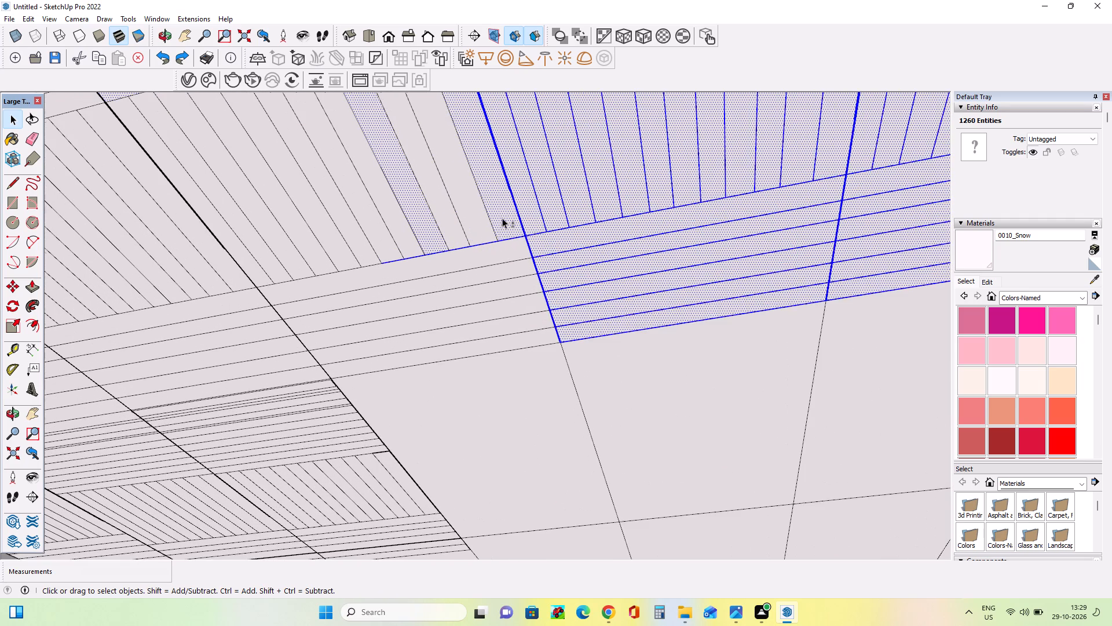
left_click(507, 209, "shift")
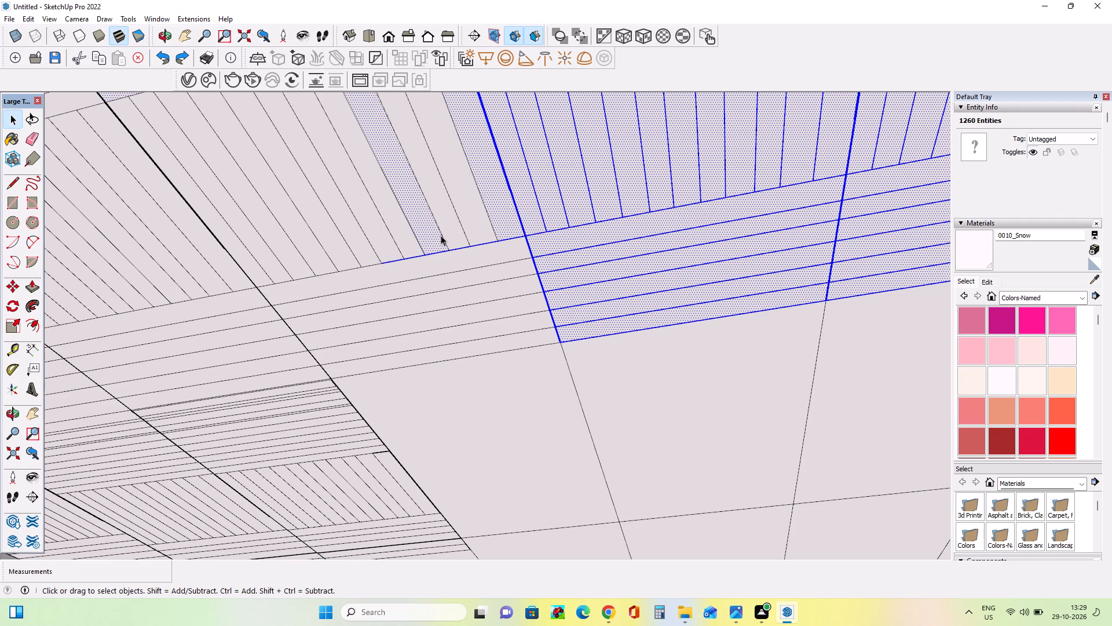
scroll(477, 278, "down", 3)
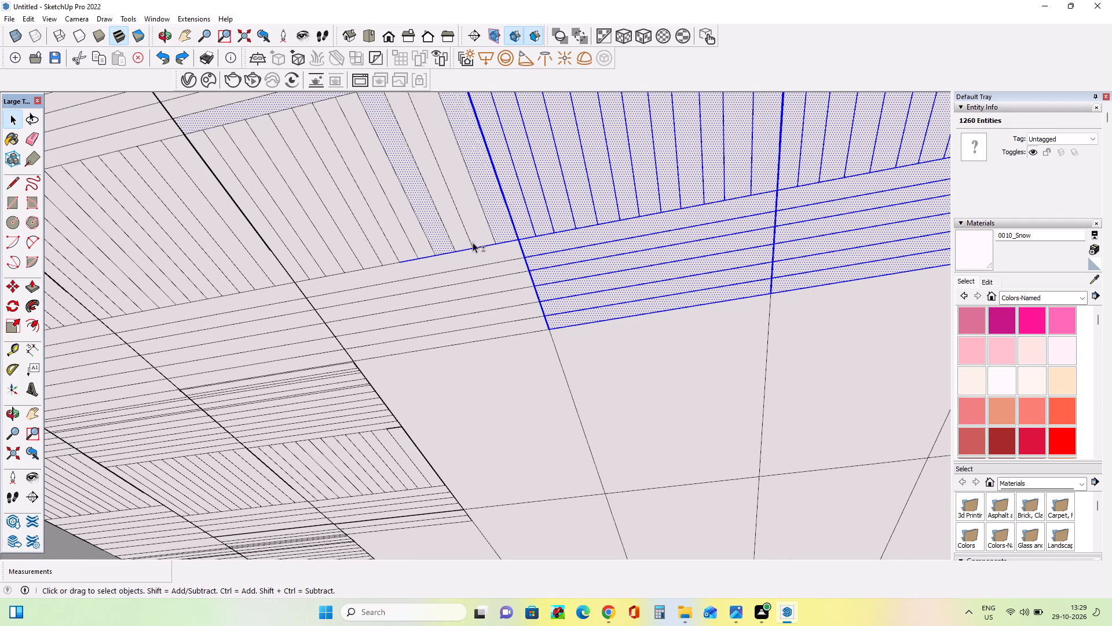
left_click(500, 221, "shift")
scroll(498, 256, "up", 2)
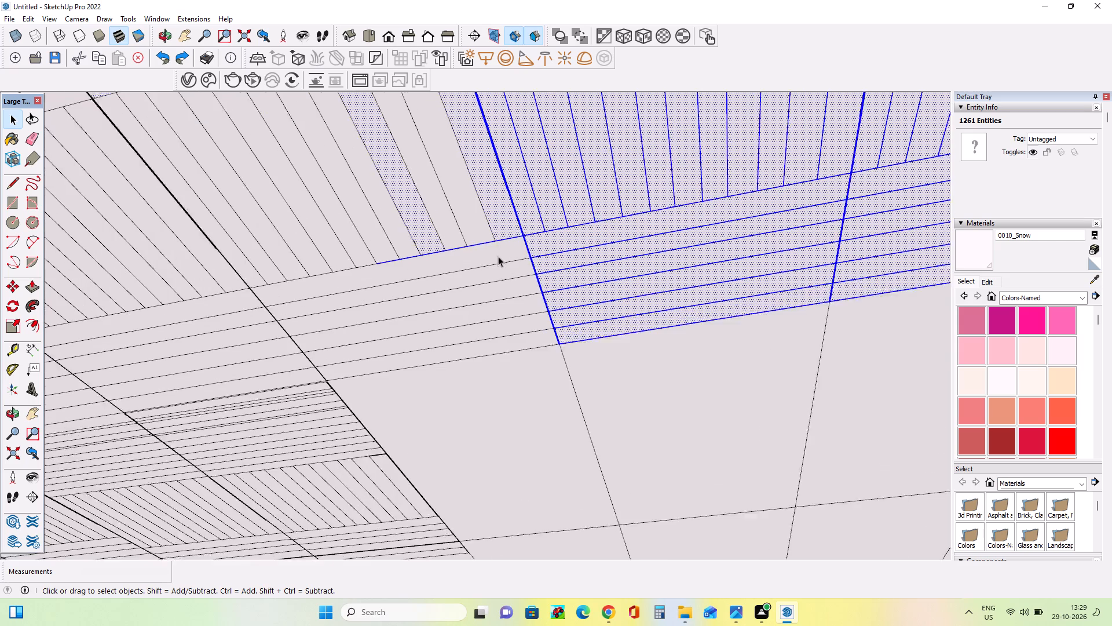
scroll(498, 256, "up", 1)
scroll(498, 257, "down", 8)
left_click(493, 221, "shift")
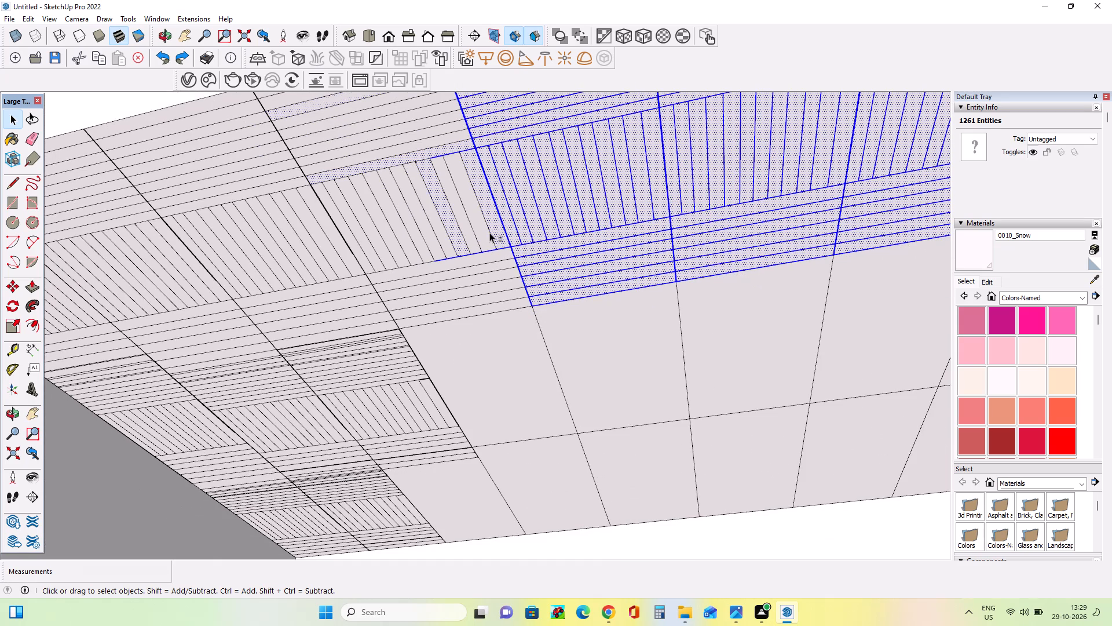
left_click(490, 232, "shift")
left_click(502, 239, "shift")
scroll(491, 246, "up", 3, "shift")
left_click(496, 242, "shift")
left_click(503, 241, "shift")
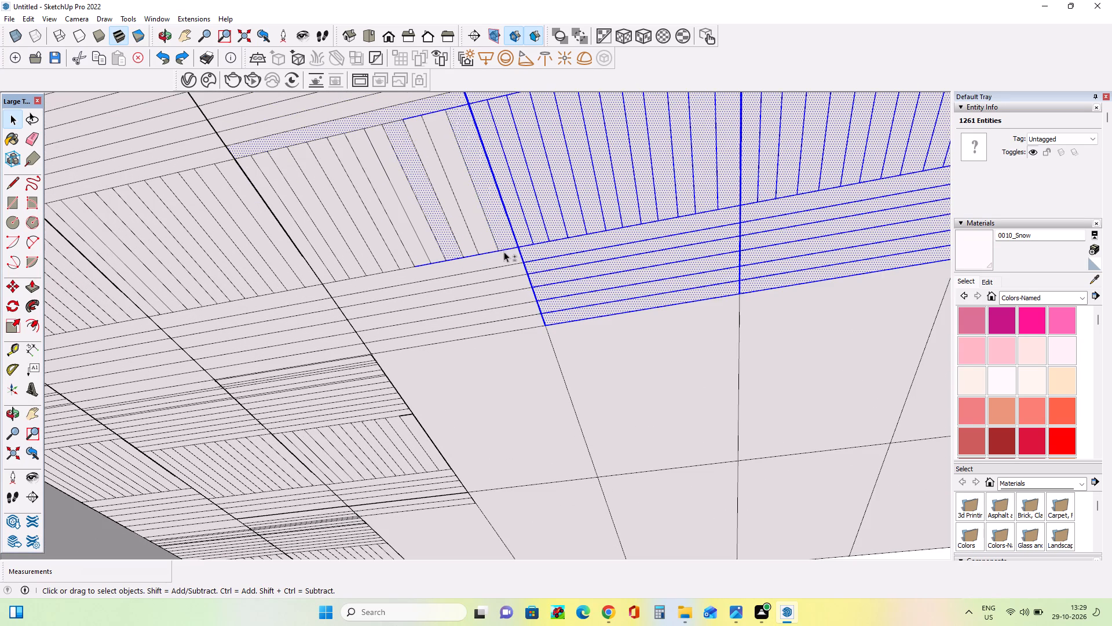
left_click(448, 252, "shift")
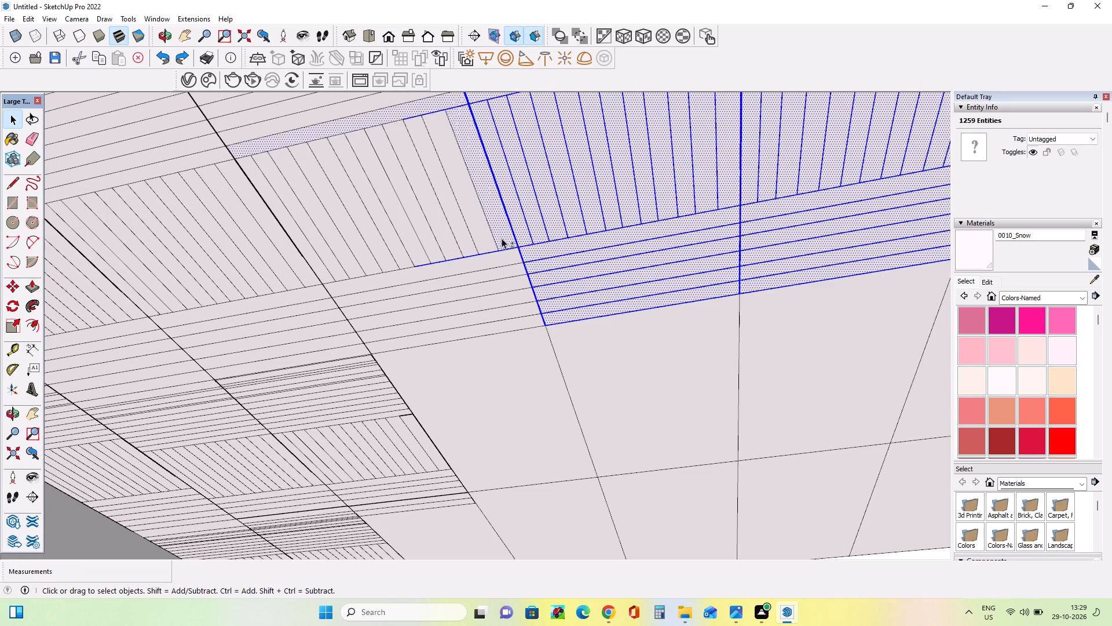
left_click(502, 238, "shift")
Deselect the leftover border segments and last strip face of the fourth column's crosswise band, up to the fifth column's edge.
left_click(446, 102, "shift")
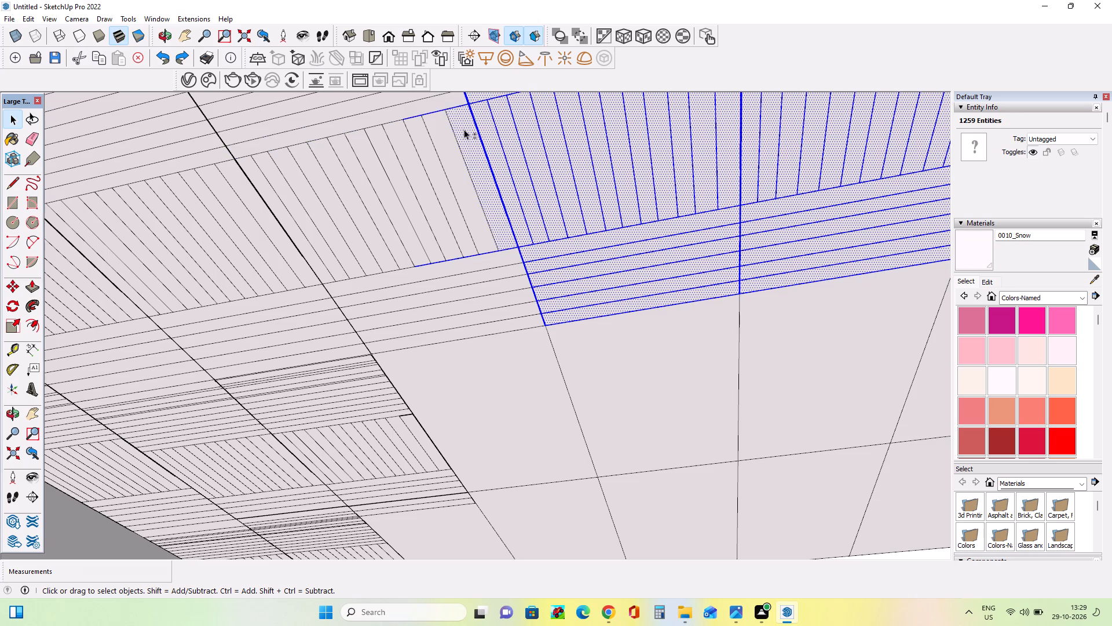
left_click(453, 108, "shift")
left_click(435, 112, "shift")
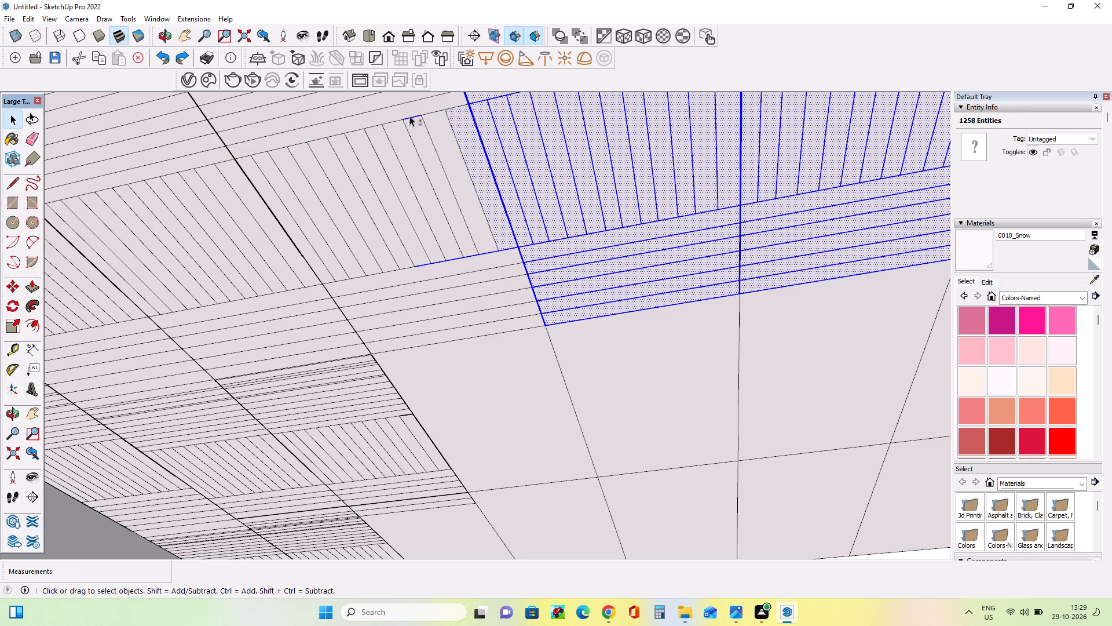
left_click(411, 117, "shift")
left_click(488, 250, "shift")
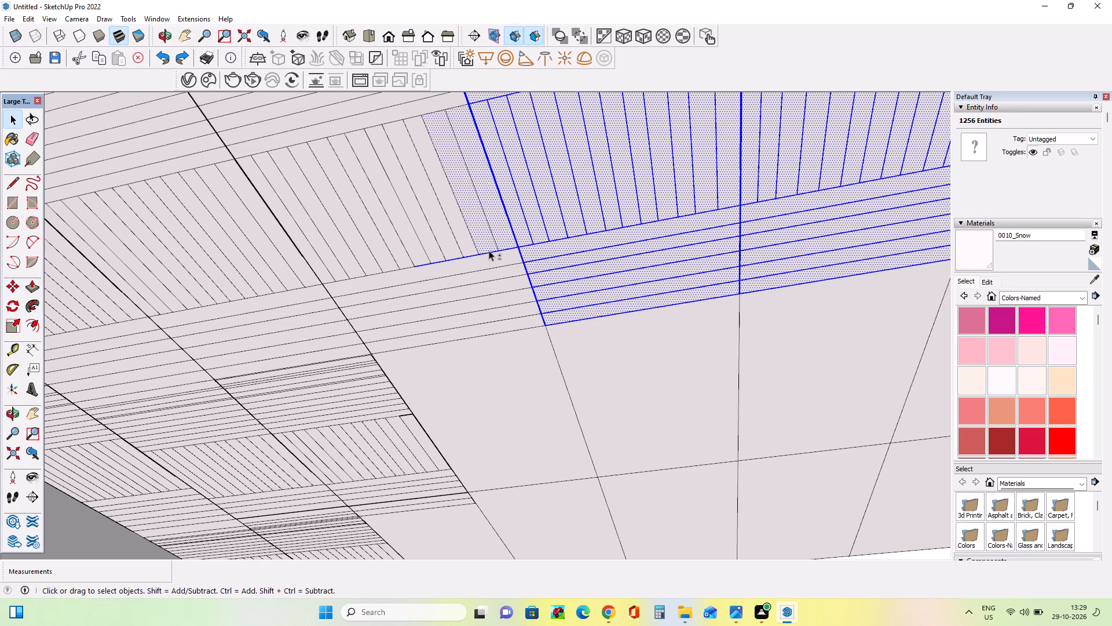
left_click(489, 243, "shift")
left_click(491, 253, "shift")
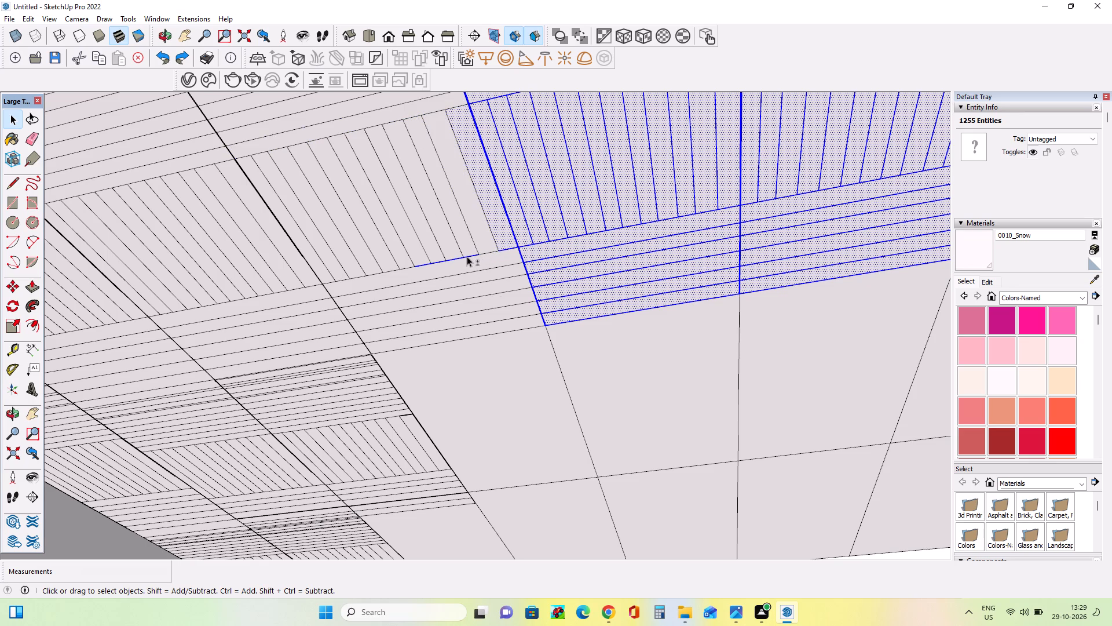
left_click(467, 256, "shift")
left_click(455, 259, "shift")
left_click(437, 263, "shift")
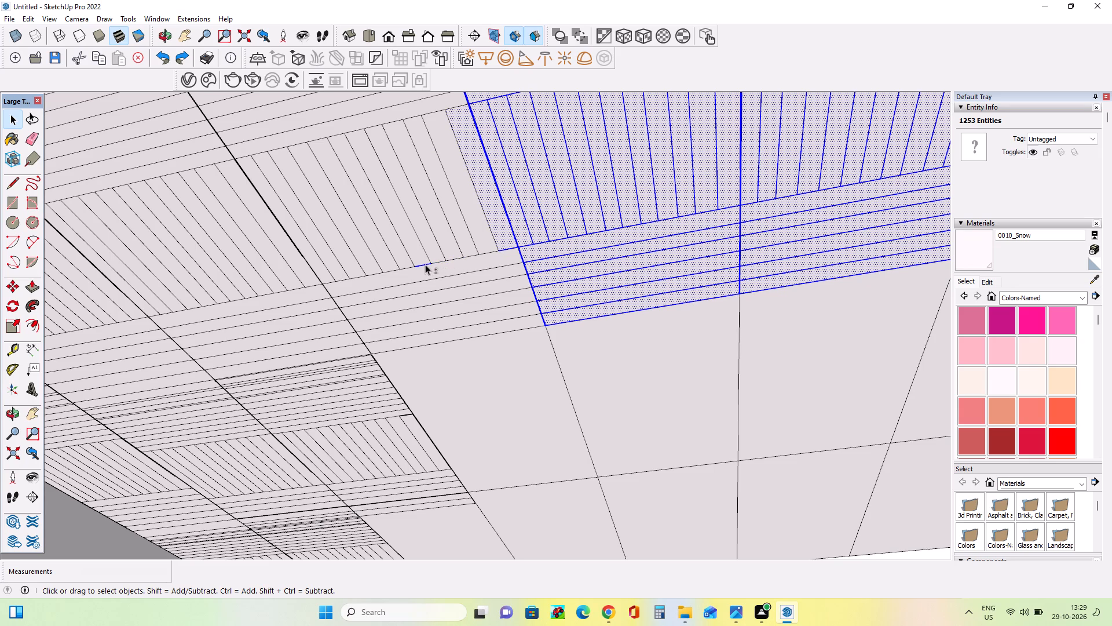
left_click(425, 264, "shift")
left_click(509, 248, "shift")
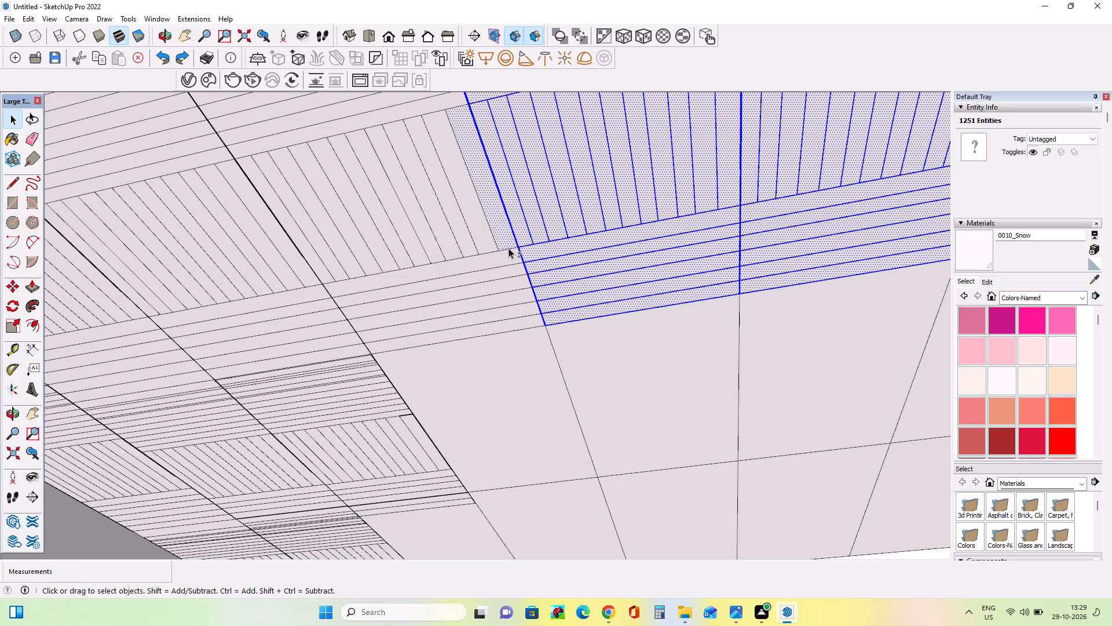
left_click(508, 238, "shift")
Deselect the outermost stray strip faces and crosswise lines caught in the tenth column's top-row panel.
scroll(482, 249, "down", 13)
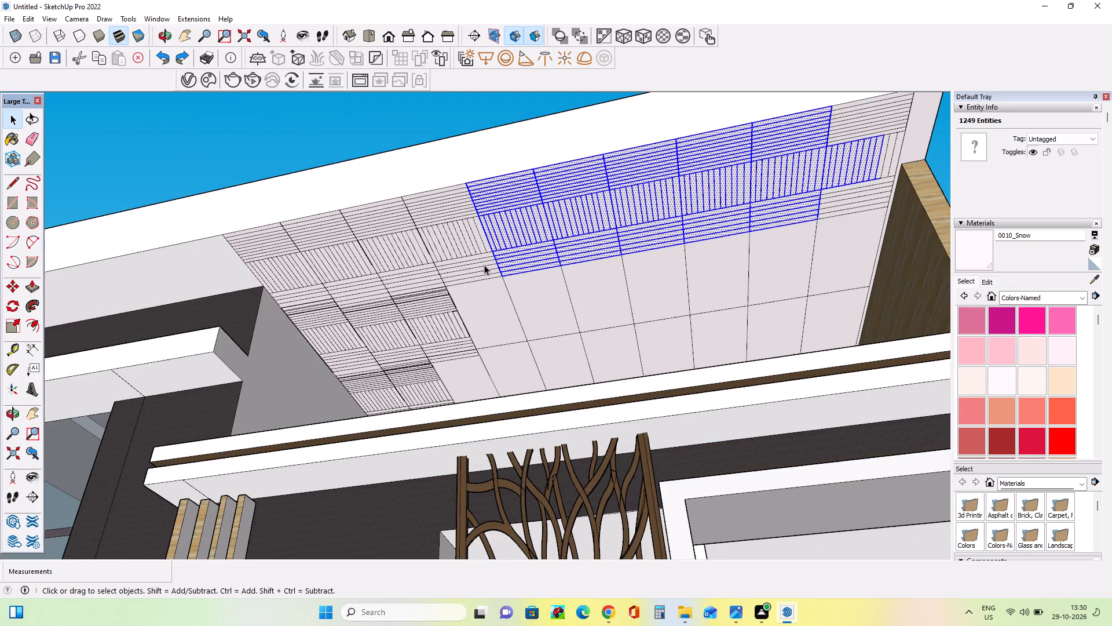
middle_click_drag(534, 269, 455, 264)
scroll(447, 264, "down", 5)
middle_click_drag(646, 256, 649, 321)
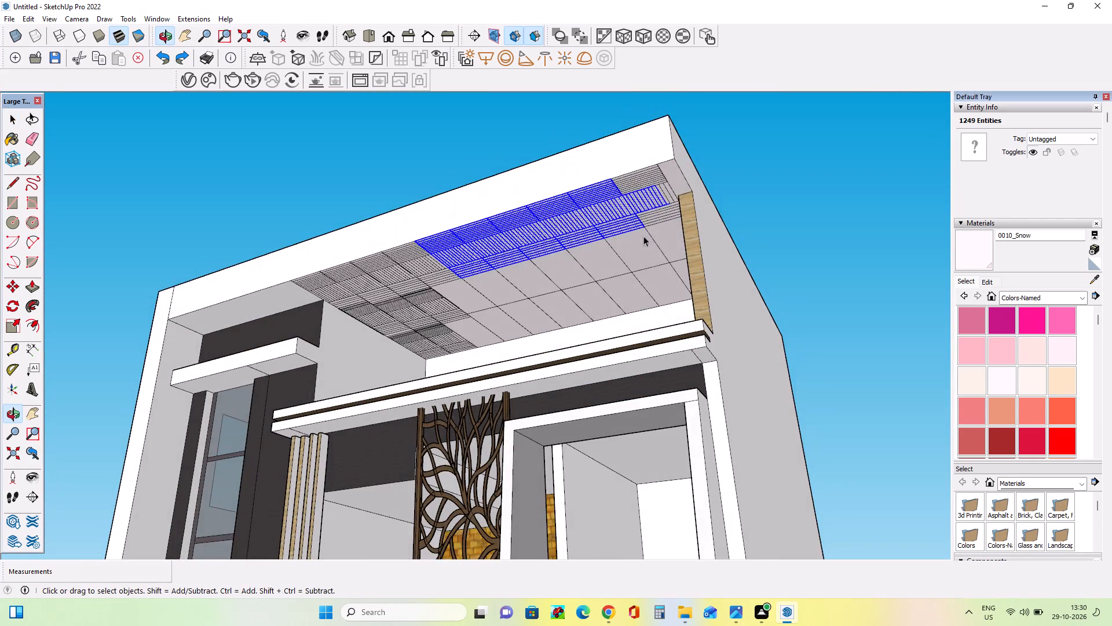
scroll(639, 205, "up", 13)
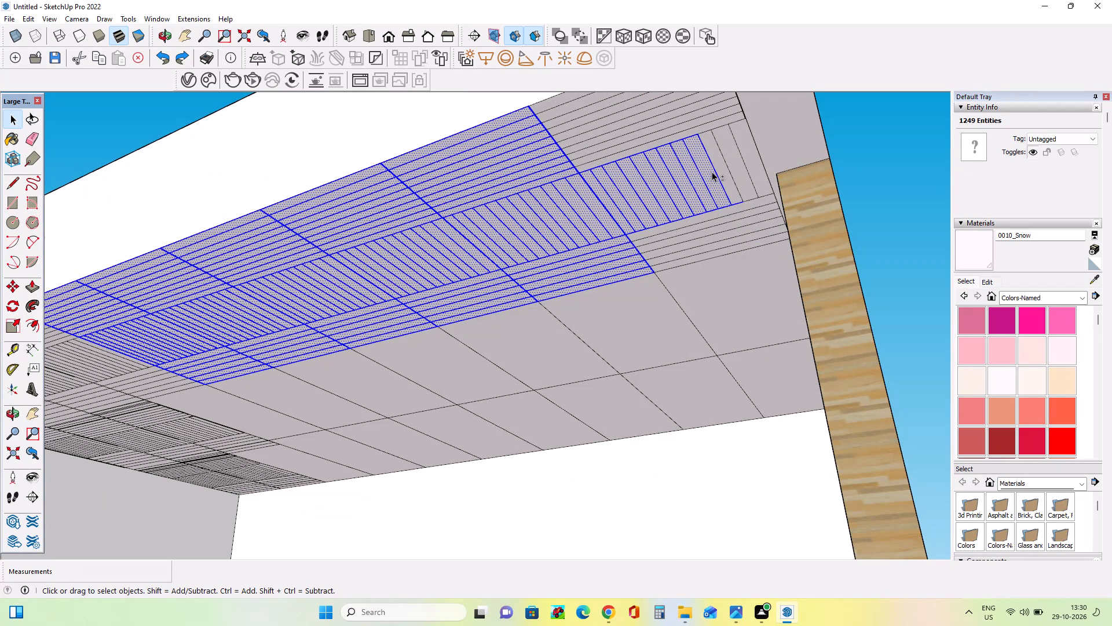
left_click(712, 172, "shift")
left_click(694, 190, "shift")
left_click(698, 189, "shift")
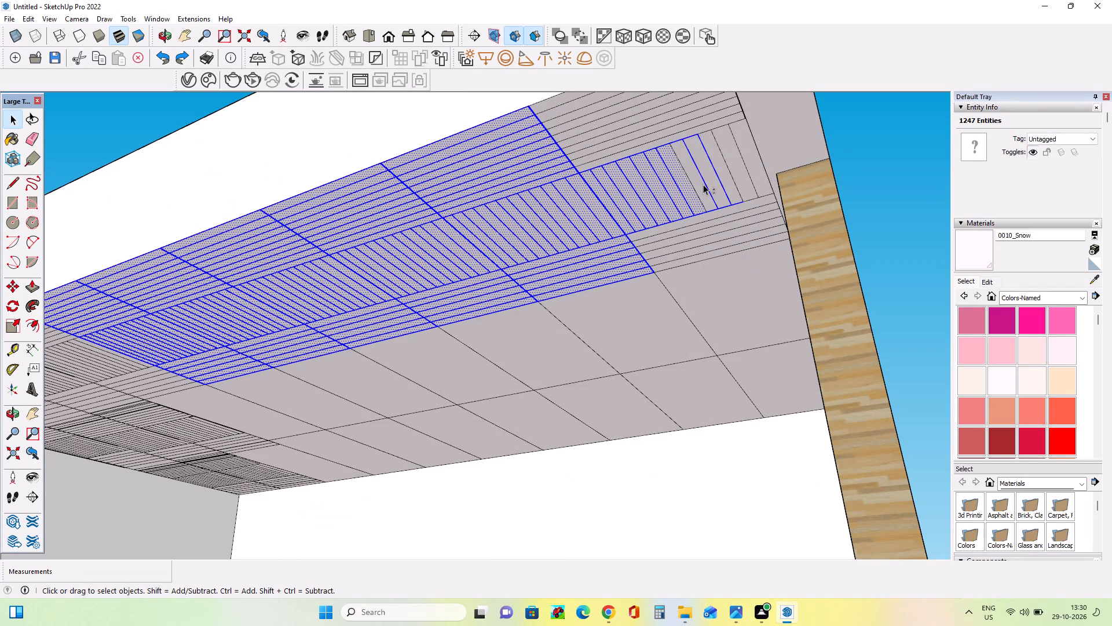
scroll(703, 184, "up", 4, "shift")
left_click(707, 184, "shift")
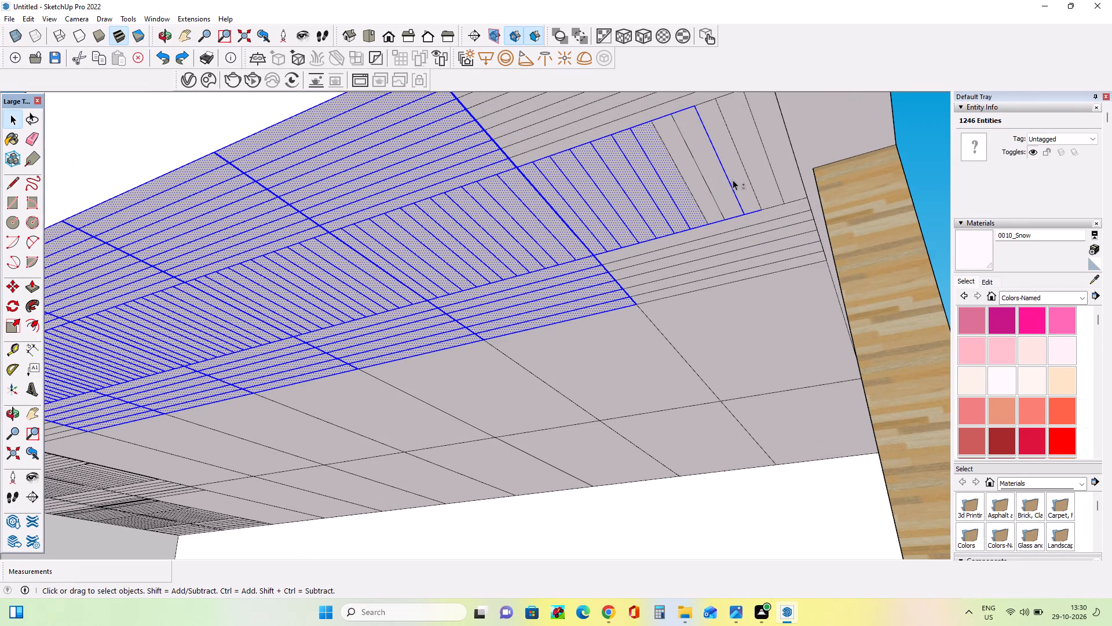
left_click(730, 187, "shift")
Deselect the stray upper and lower border segments and adjoining strips at the outer end of the tenth column's crosswise band.
left_click(681, 112, "shift")
left_click(653, 132, "shift")
left_click(639, 126, "shift")
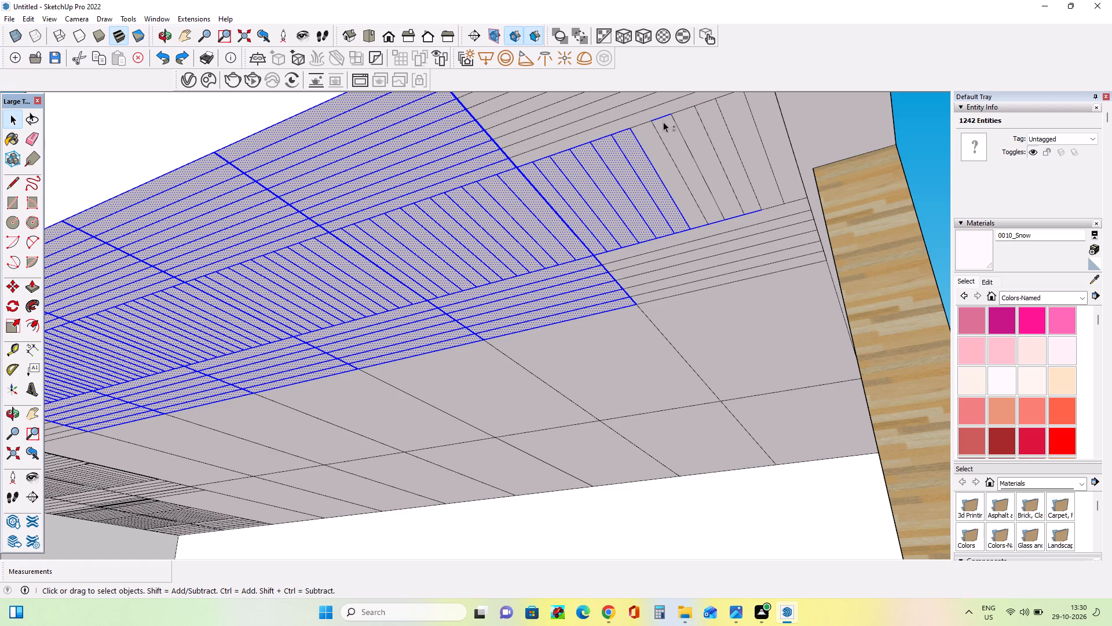
left_click(663, 118, "shift")
left_click(734, 218, "shift")
left_click(756, 210, "shift")
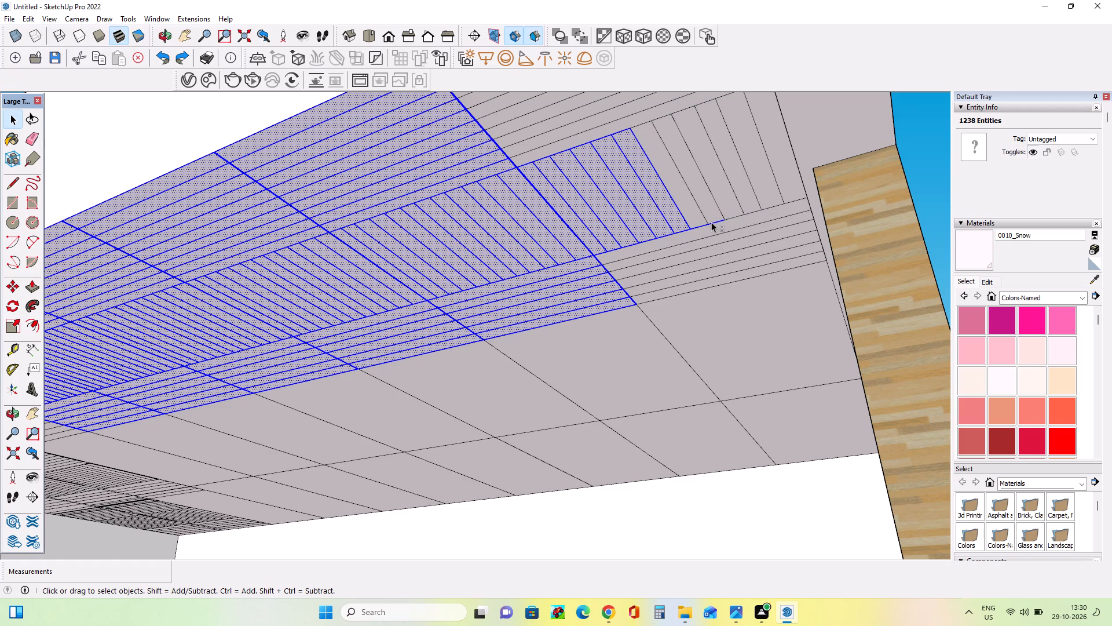
left_click(713, 222, "shift")
left_click(700, 224, "shift")
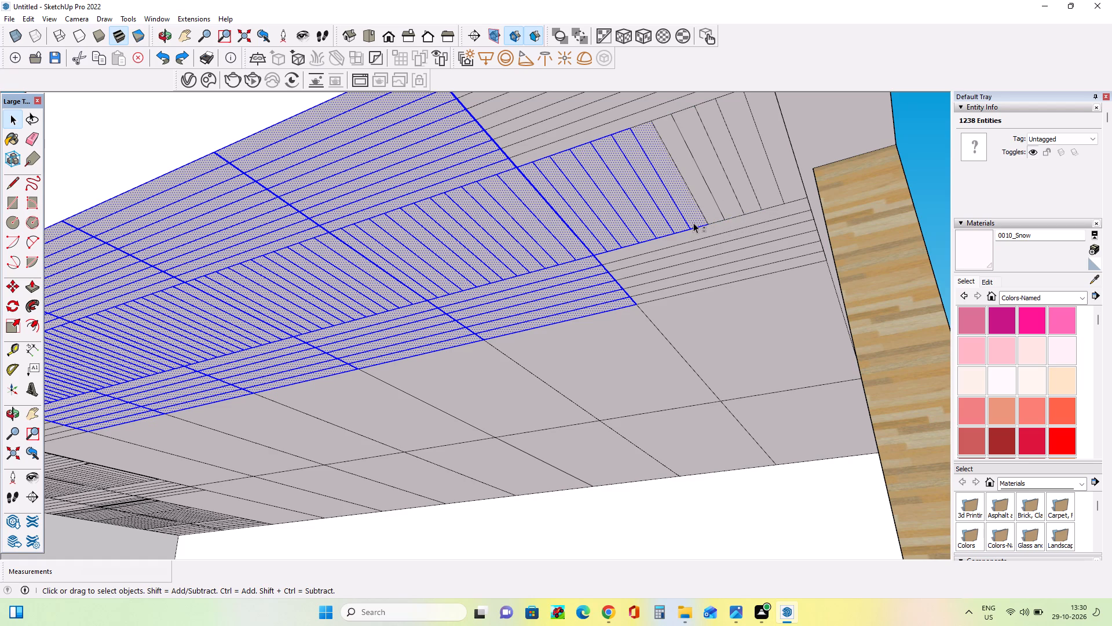
left_click(693, 223, "shift")
left_click(698, 229, "shift")
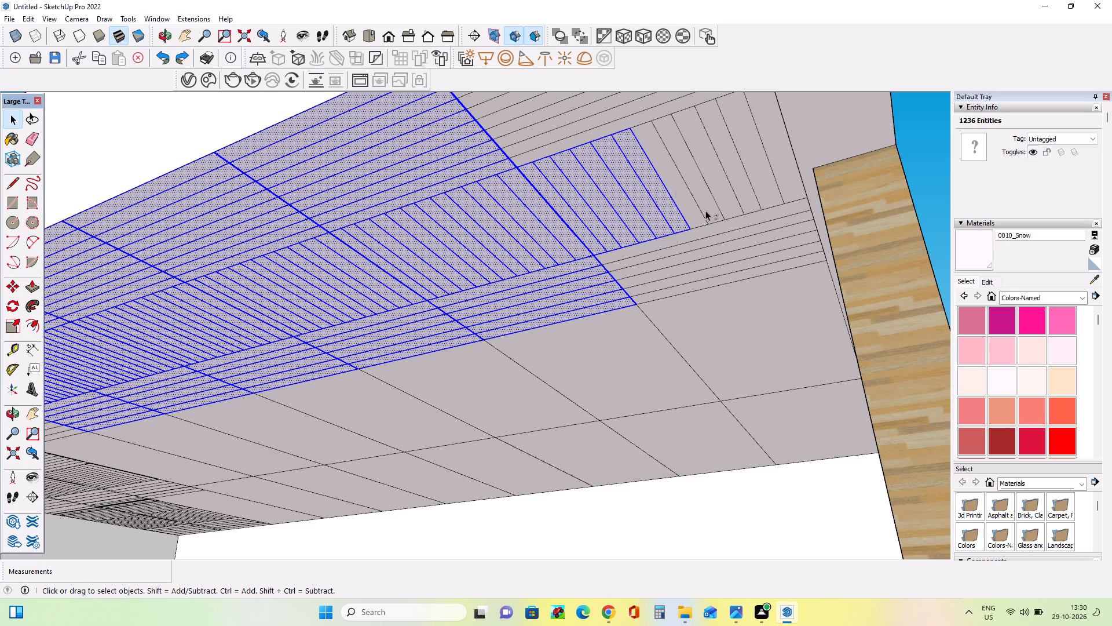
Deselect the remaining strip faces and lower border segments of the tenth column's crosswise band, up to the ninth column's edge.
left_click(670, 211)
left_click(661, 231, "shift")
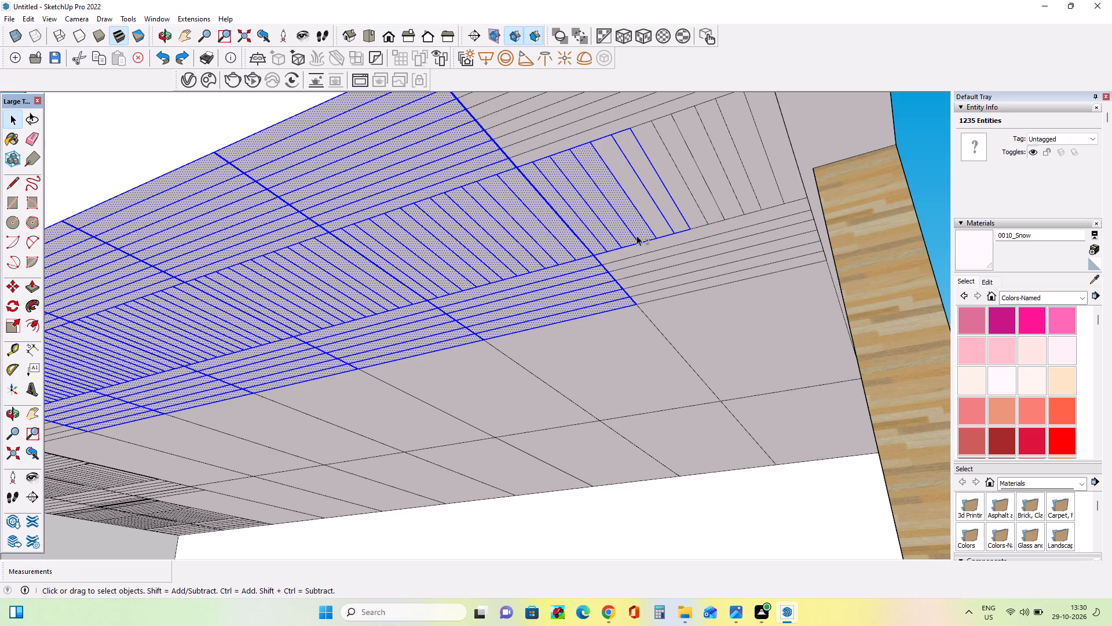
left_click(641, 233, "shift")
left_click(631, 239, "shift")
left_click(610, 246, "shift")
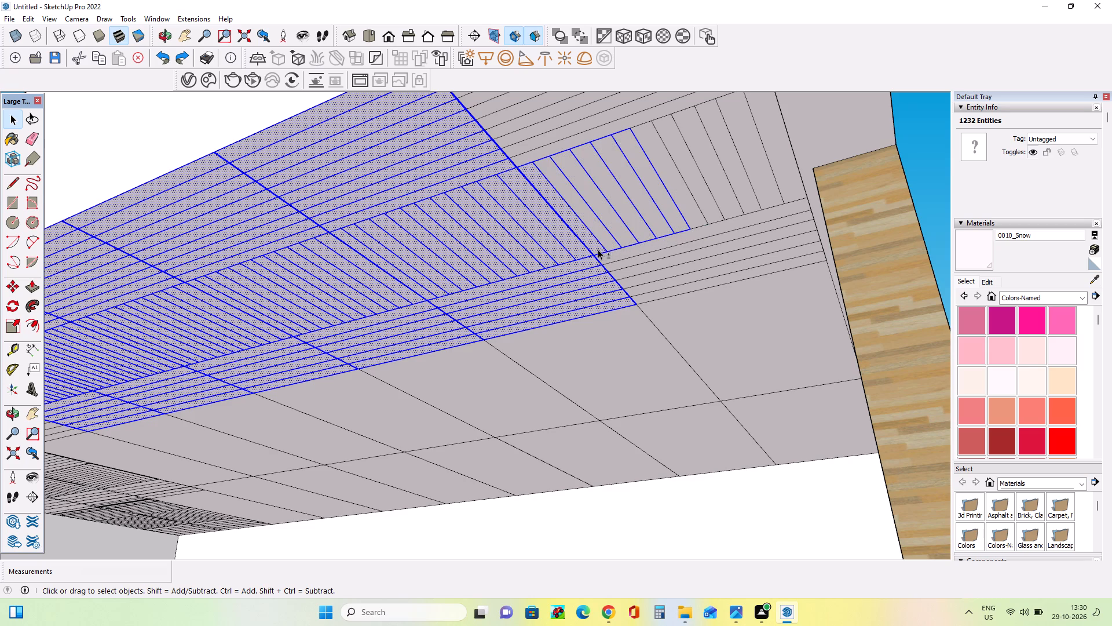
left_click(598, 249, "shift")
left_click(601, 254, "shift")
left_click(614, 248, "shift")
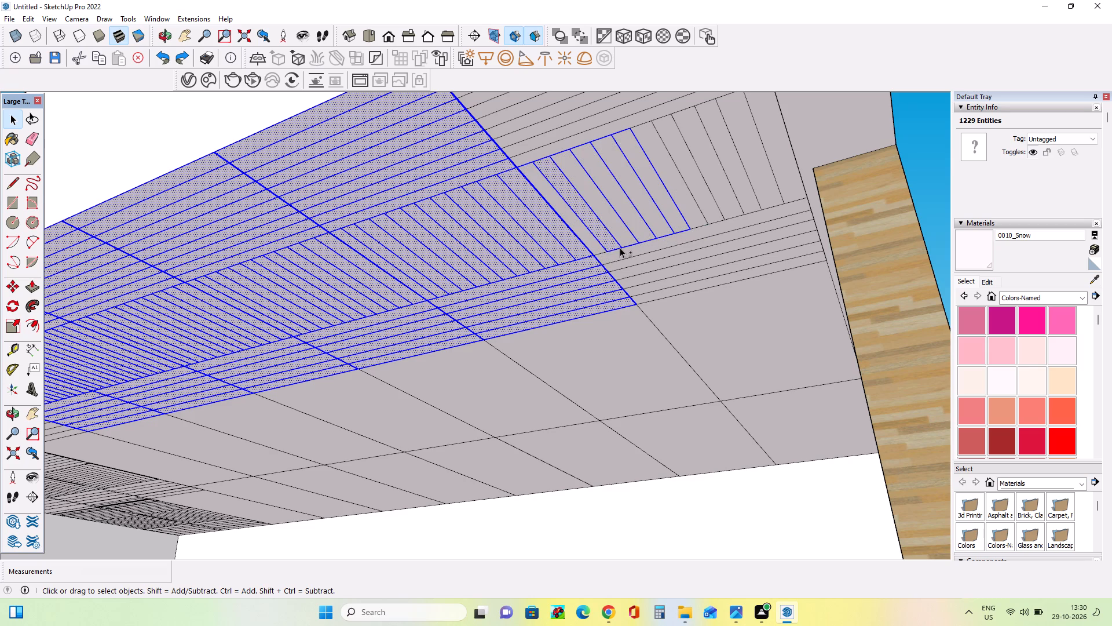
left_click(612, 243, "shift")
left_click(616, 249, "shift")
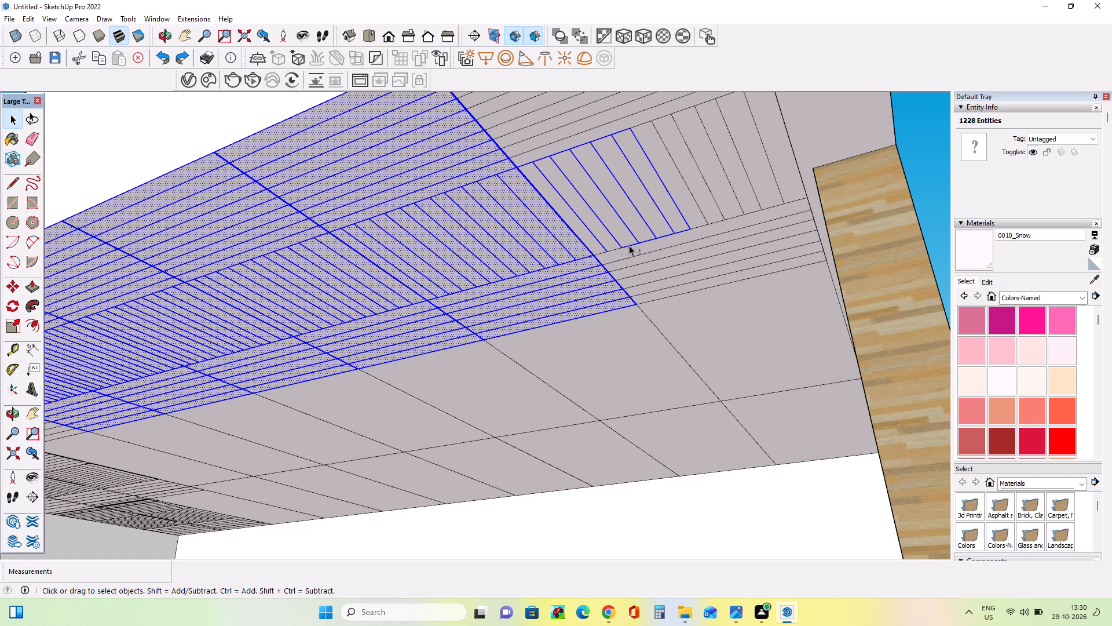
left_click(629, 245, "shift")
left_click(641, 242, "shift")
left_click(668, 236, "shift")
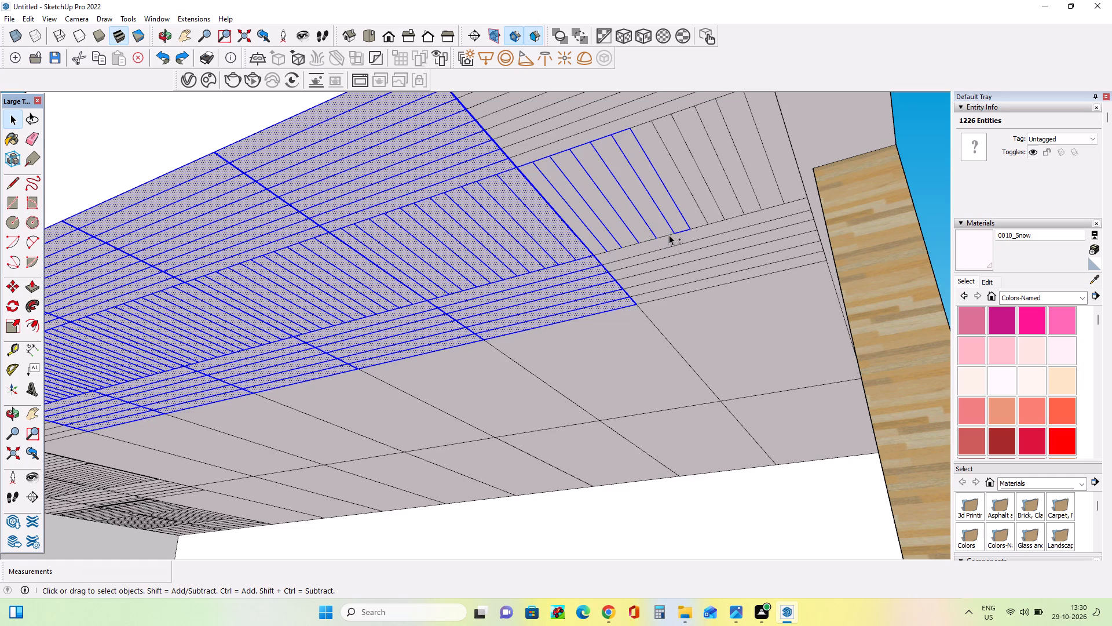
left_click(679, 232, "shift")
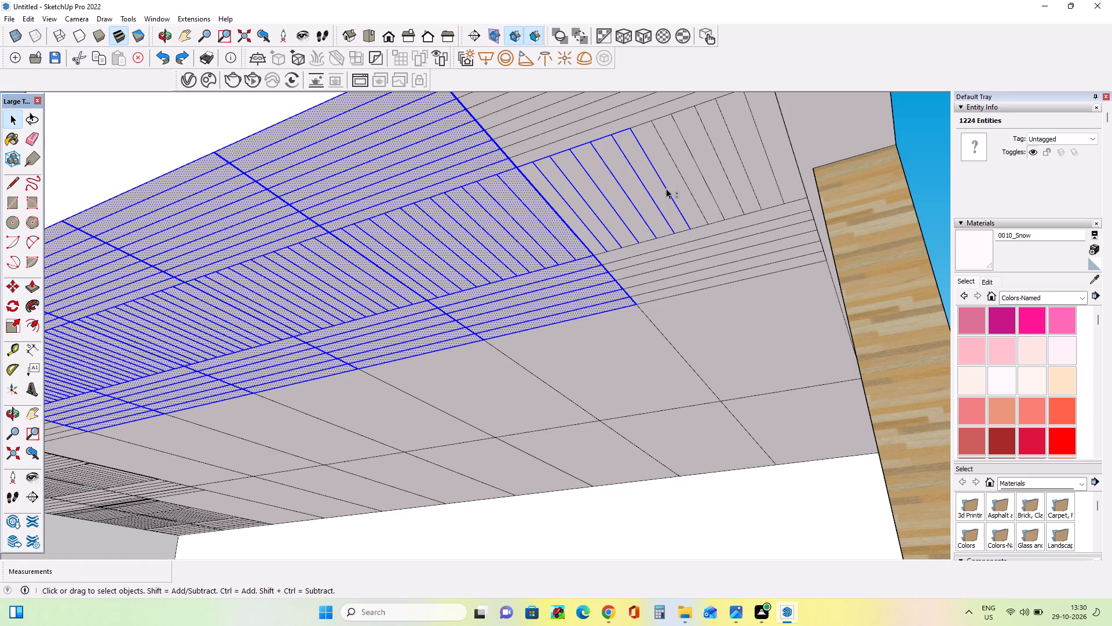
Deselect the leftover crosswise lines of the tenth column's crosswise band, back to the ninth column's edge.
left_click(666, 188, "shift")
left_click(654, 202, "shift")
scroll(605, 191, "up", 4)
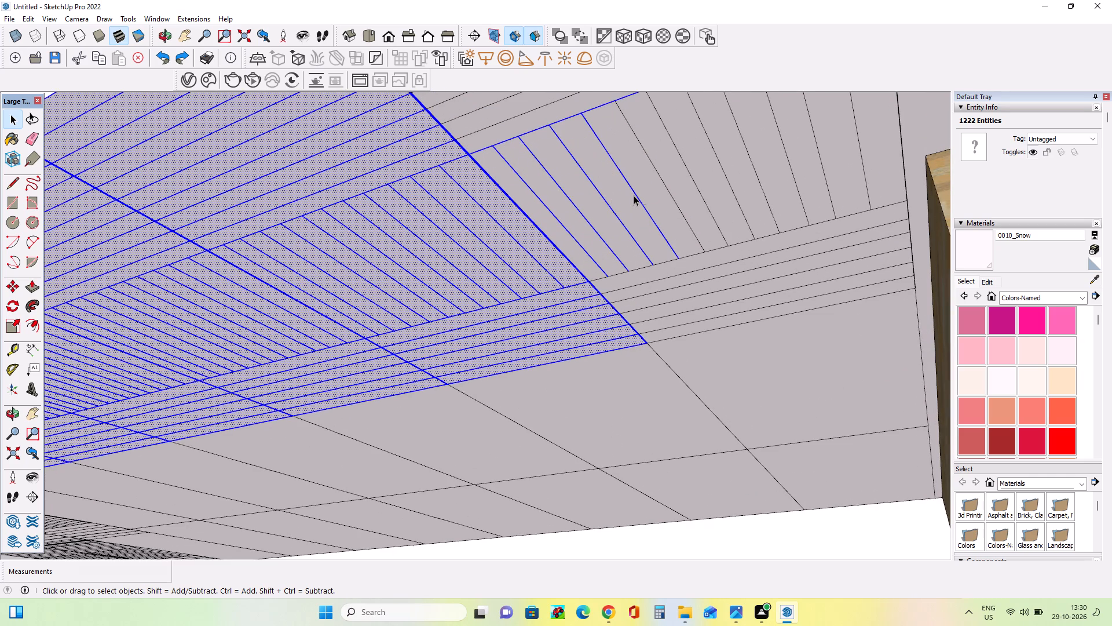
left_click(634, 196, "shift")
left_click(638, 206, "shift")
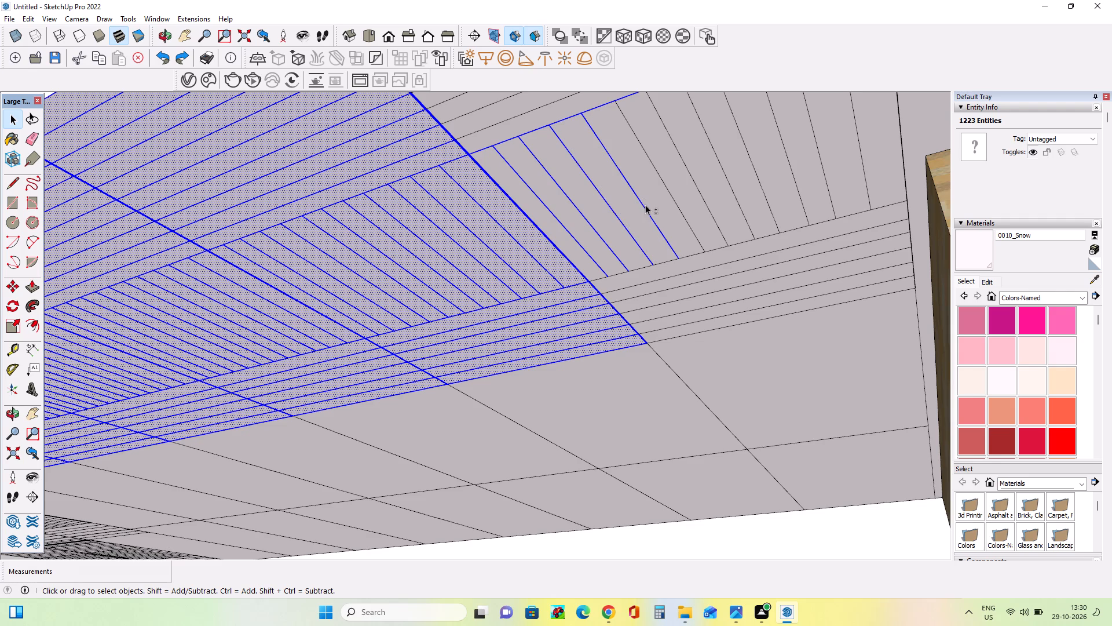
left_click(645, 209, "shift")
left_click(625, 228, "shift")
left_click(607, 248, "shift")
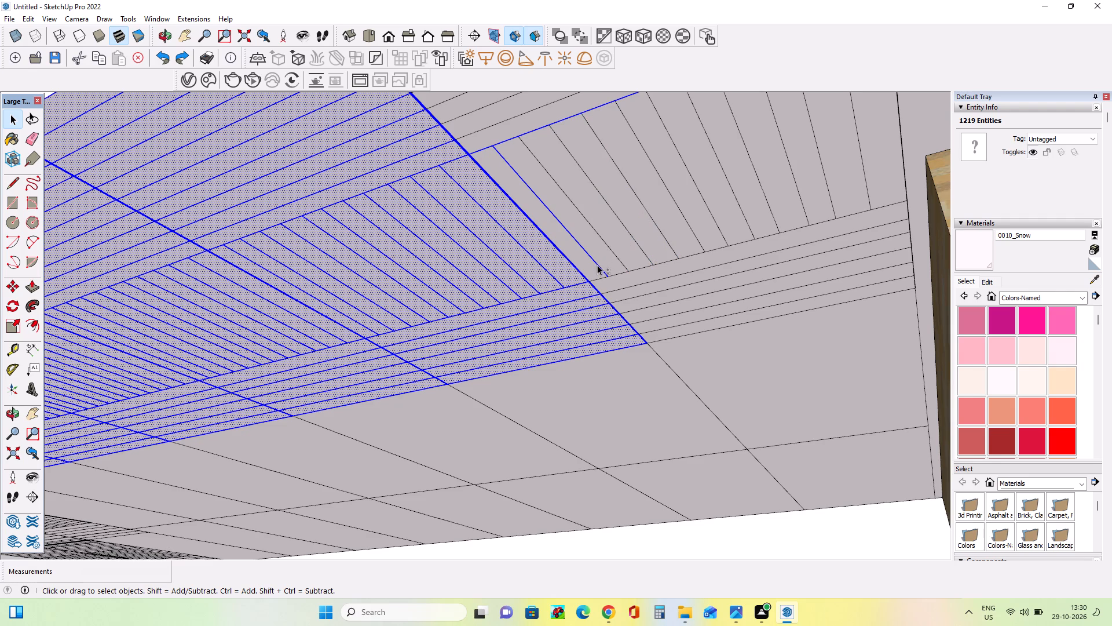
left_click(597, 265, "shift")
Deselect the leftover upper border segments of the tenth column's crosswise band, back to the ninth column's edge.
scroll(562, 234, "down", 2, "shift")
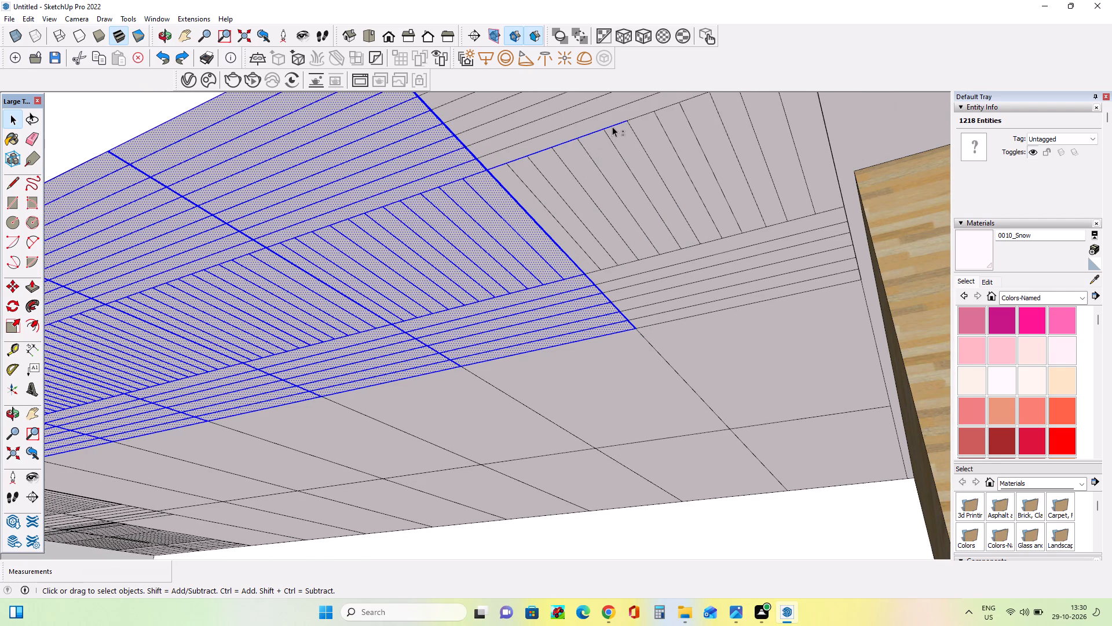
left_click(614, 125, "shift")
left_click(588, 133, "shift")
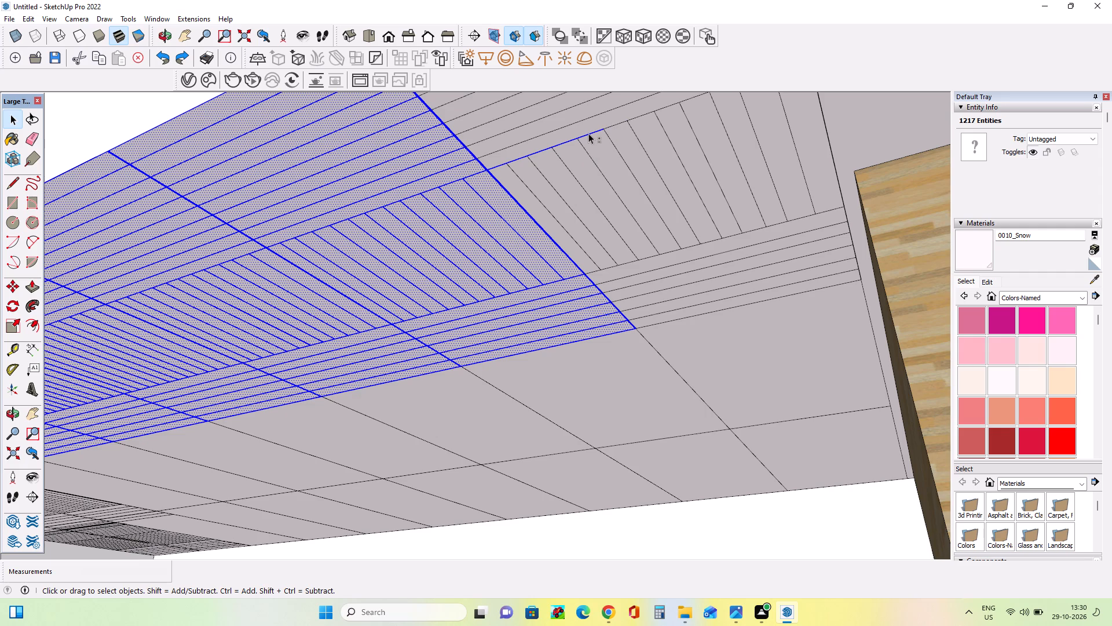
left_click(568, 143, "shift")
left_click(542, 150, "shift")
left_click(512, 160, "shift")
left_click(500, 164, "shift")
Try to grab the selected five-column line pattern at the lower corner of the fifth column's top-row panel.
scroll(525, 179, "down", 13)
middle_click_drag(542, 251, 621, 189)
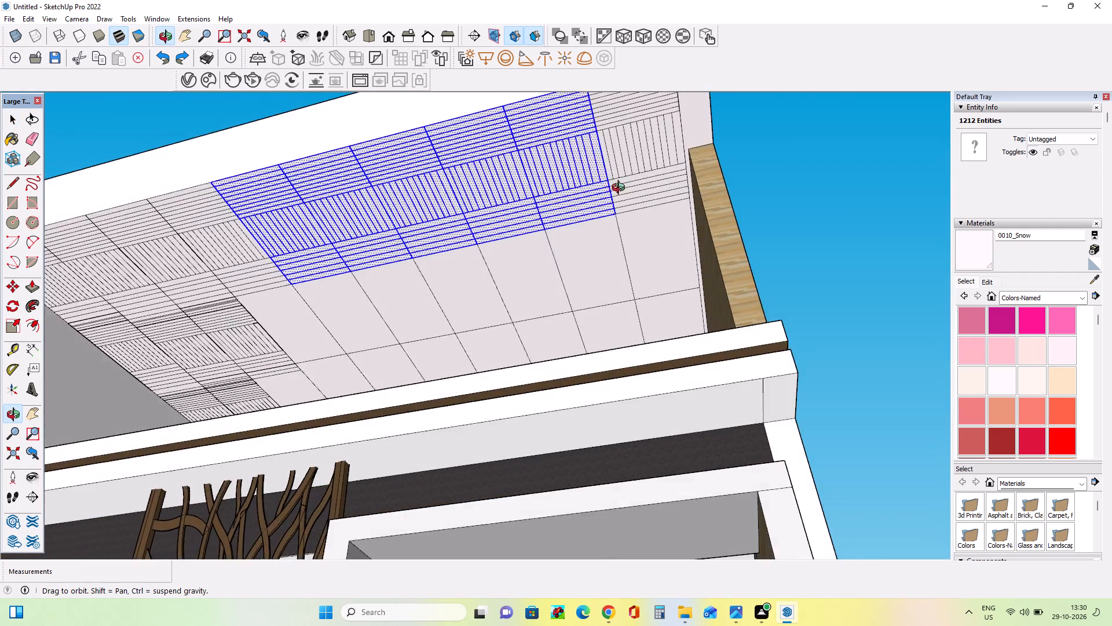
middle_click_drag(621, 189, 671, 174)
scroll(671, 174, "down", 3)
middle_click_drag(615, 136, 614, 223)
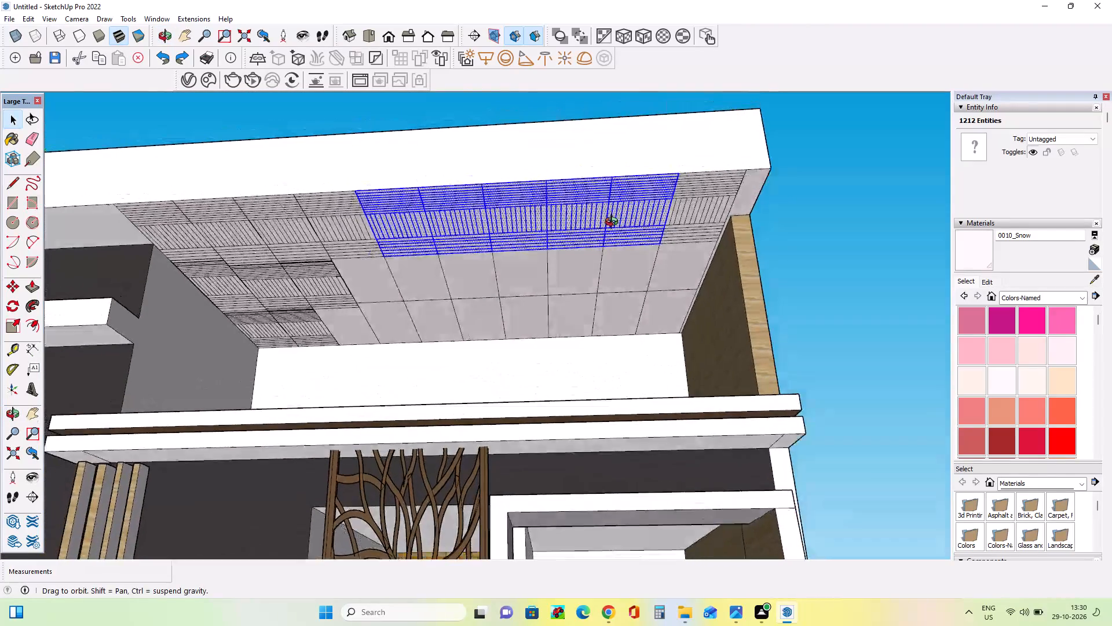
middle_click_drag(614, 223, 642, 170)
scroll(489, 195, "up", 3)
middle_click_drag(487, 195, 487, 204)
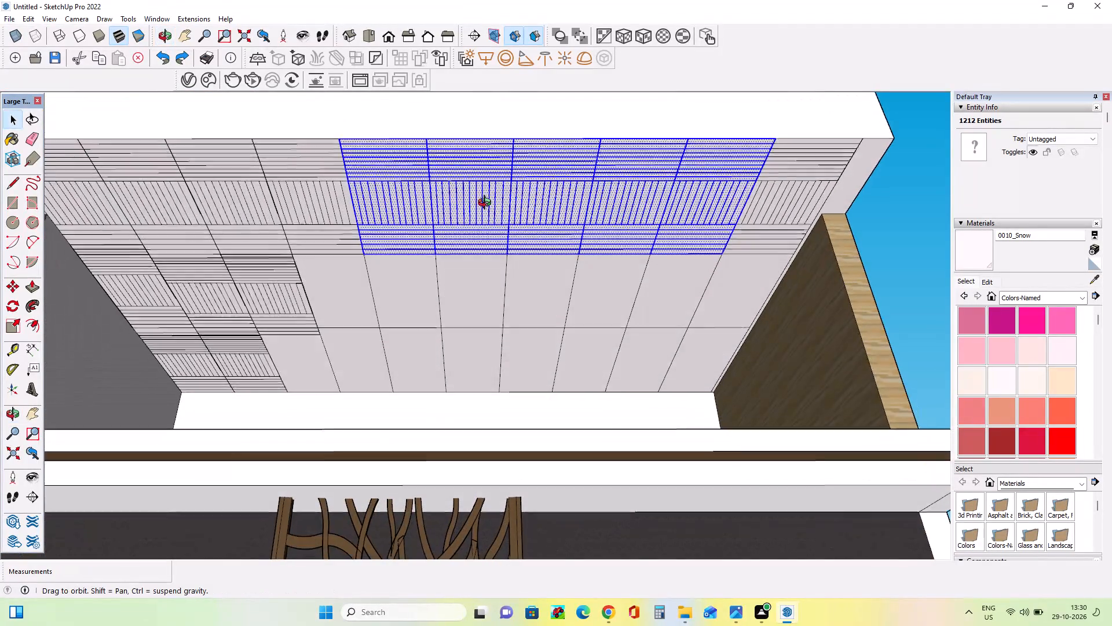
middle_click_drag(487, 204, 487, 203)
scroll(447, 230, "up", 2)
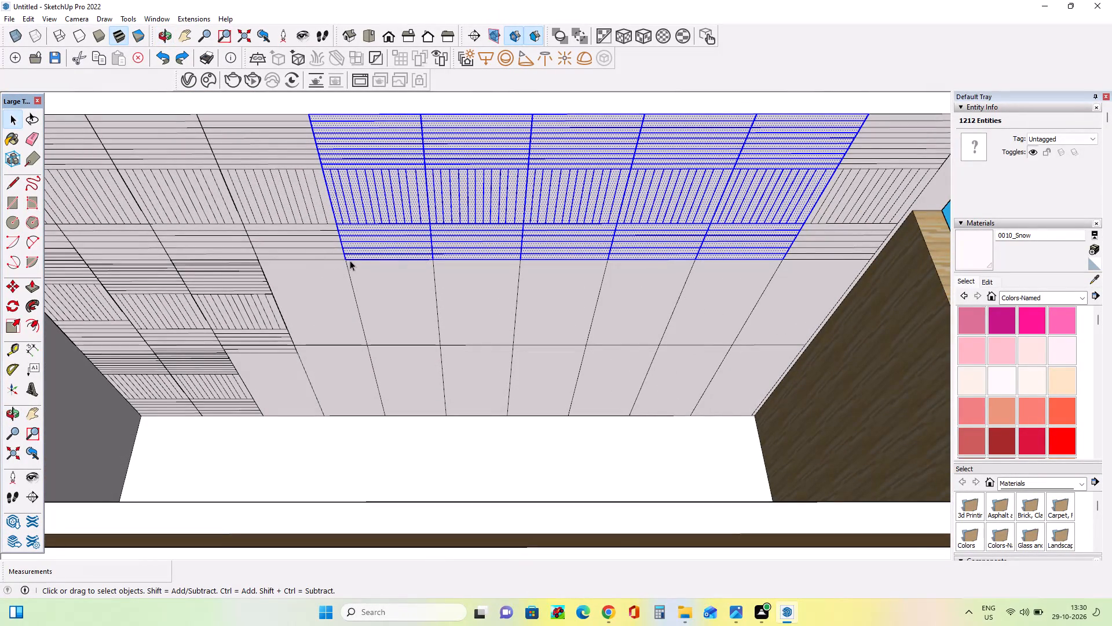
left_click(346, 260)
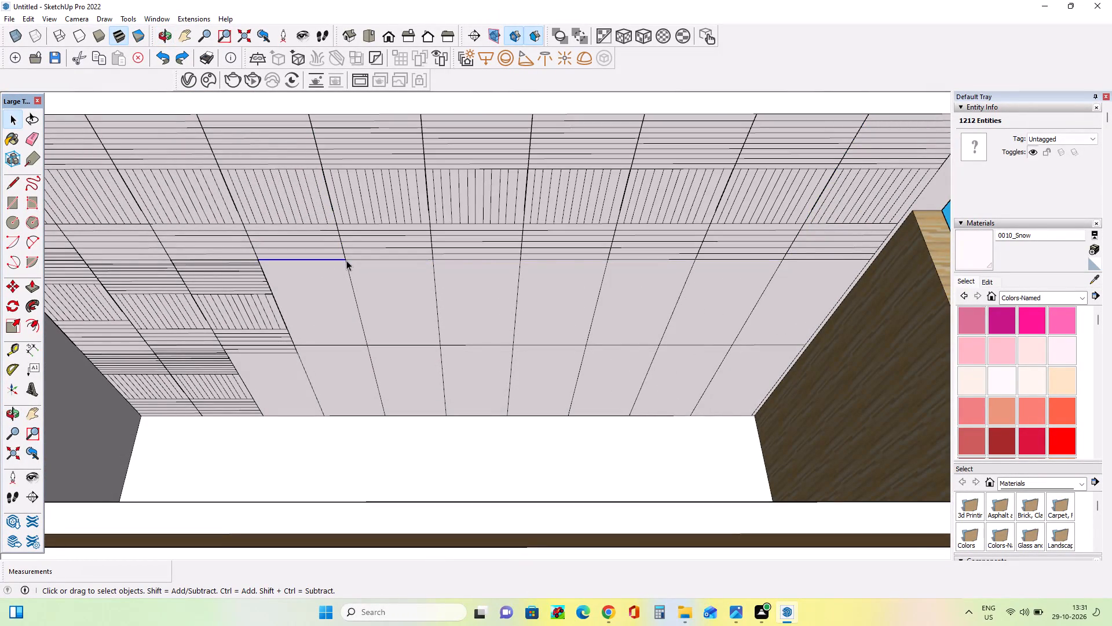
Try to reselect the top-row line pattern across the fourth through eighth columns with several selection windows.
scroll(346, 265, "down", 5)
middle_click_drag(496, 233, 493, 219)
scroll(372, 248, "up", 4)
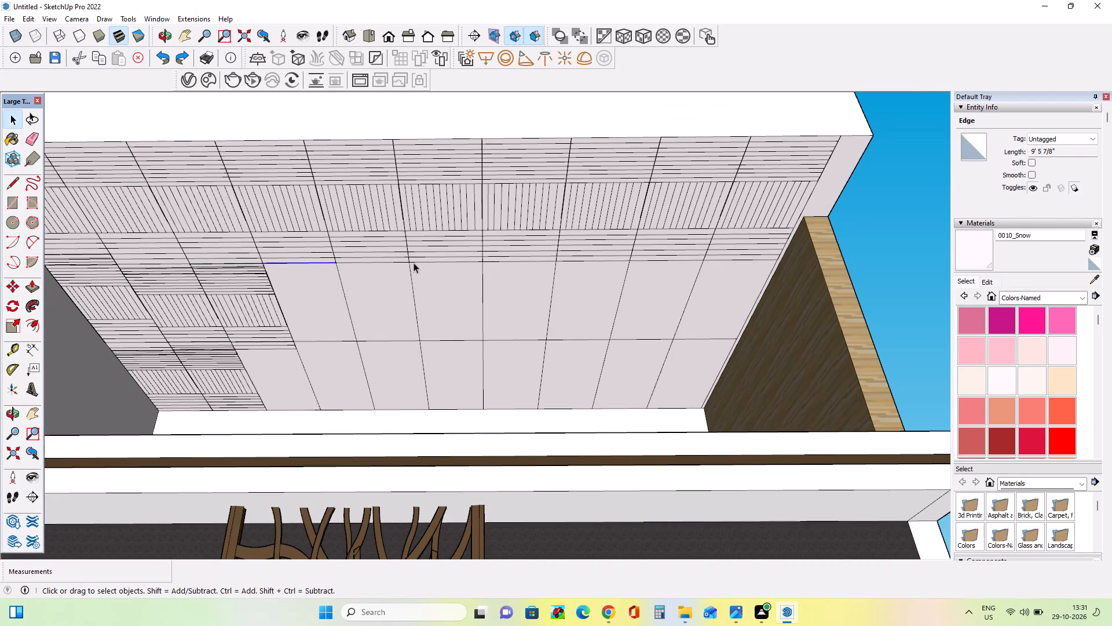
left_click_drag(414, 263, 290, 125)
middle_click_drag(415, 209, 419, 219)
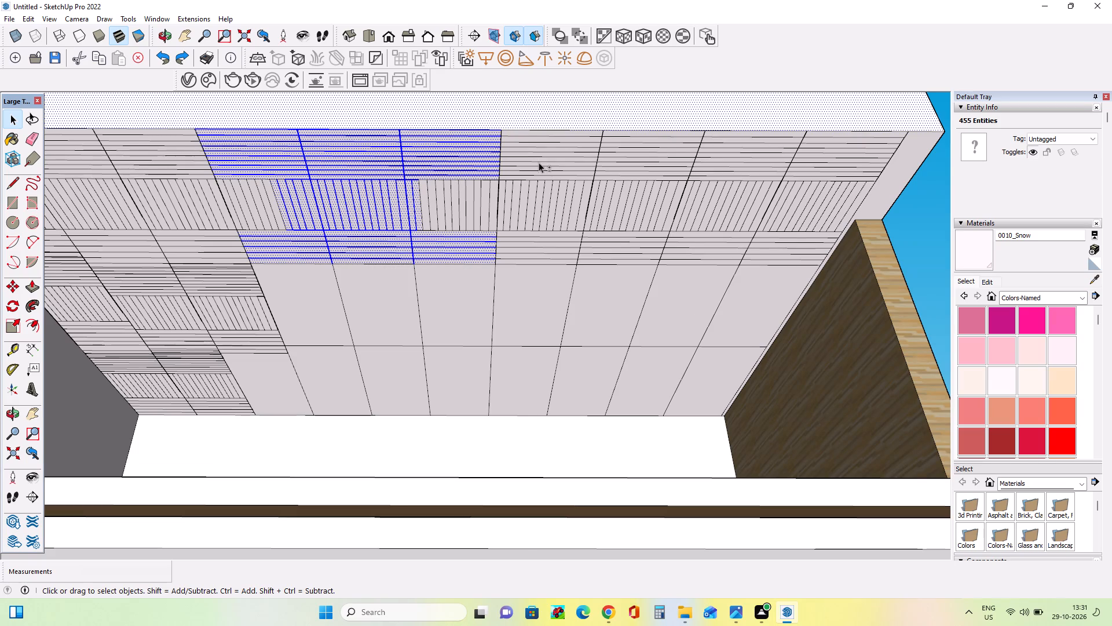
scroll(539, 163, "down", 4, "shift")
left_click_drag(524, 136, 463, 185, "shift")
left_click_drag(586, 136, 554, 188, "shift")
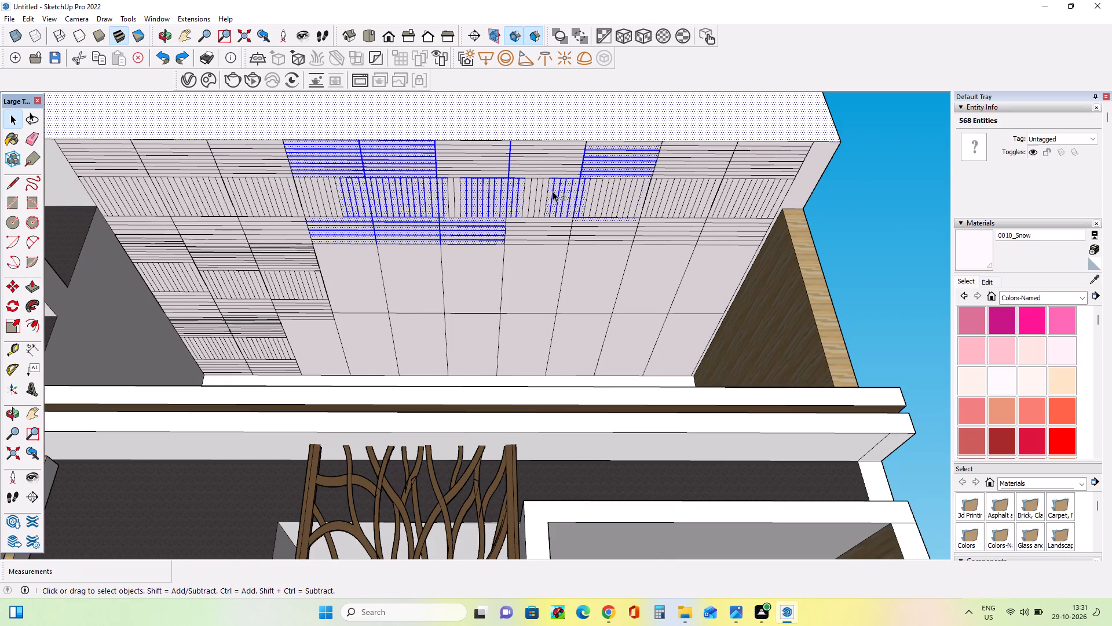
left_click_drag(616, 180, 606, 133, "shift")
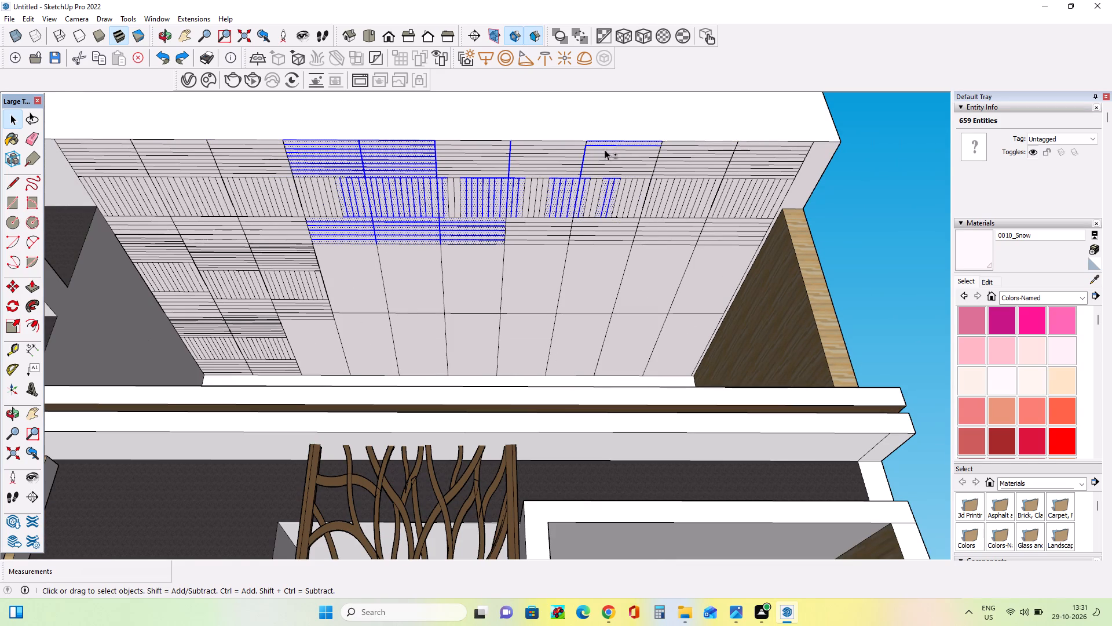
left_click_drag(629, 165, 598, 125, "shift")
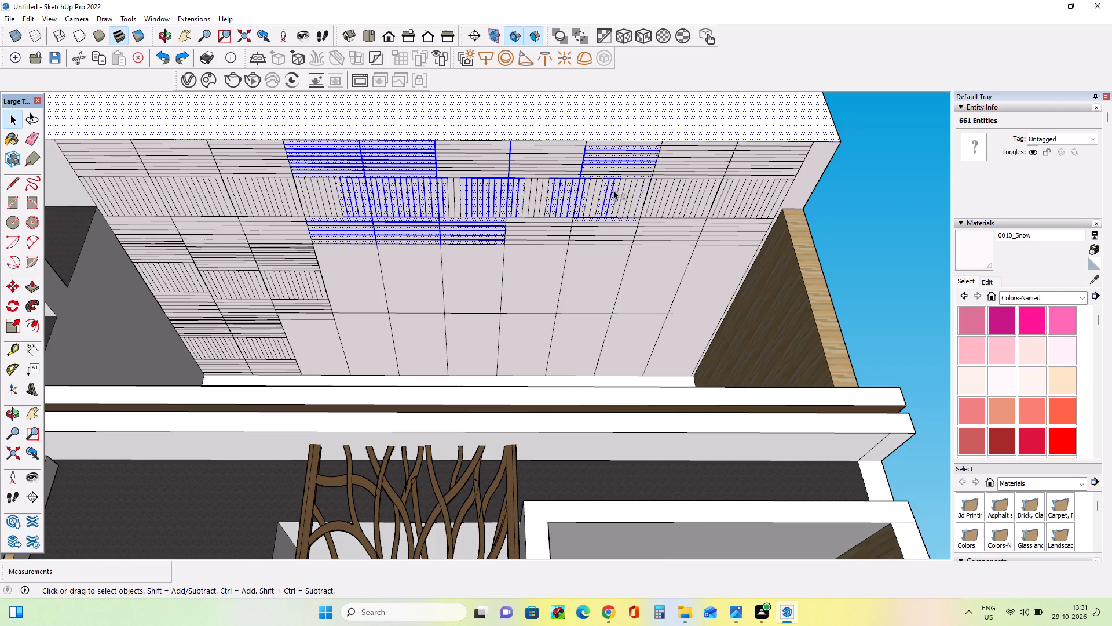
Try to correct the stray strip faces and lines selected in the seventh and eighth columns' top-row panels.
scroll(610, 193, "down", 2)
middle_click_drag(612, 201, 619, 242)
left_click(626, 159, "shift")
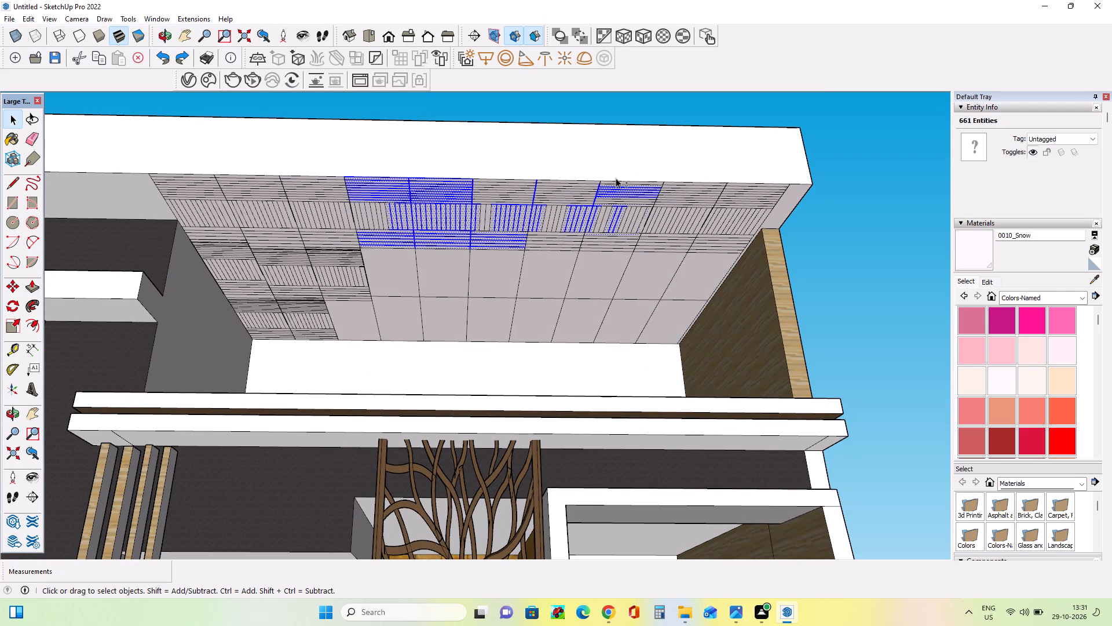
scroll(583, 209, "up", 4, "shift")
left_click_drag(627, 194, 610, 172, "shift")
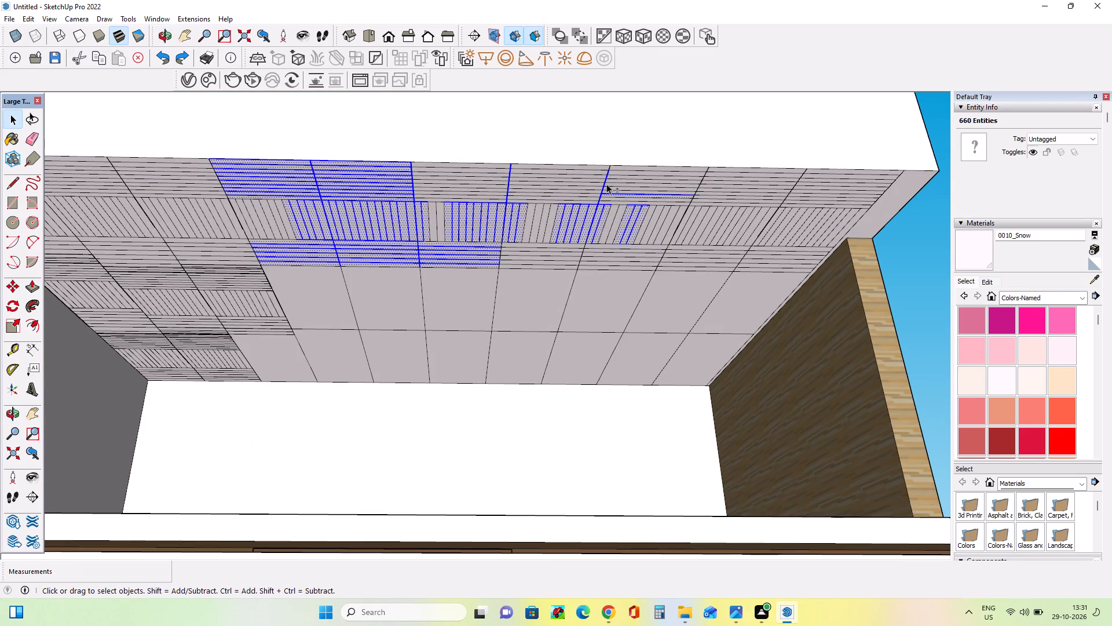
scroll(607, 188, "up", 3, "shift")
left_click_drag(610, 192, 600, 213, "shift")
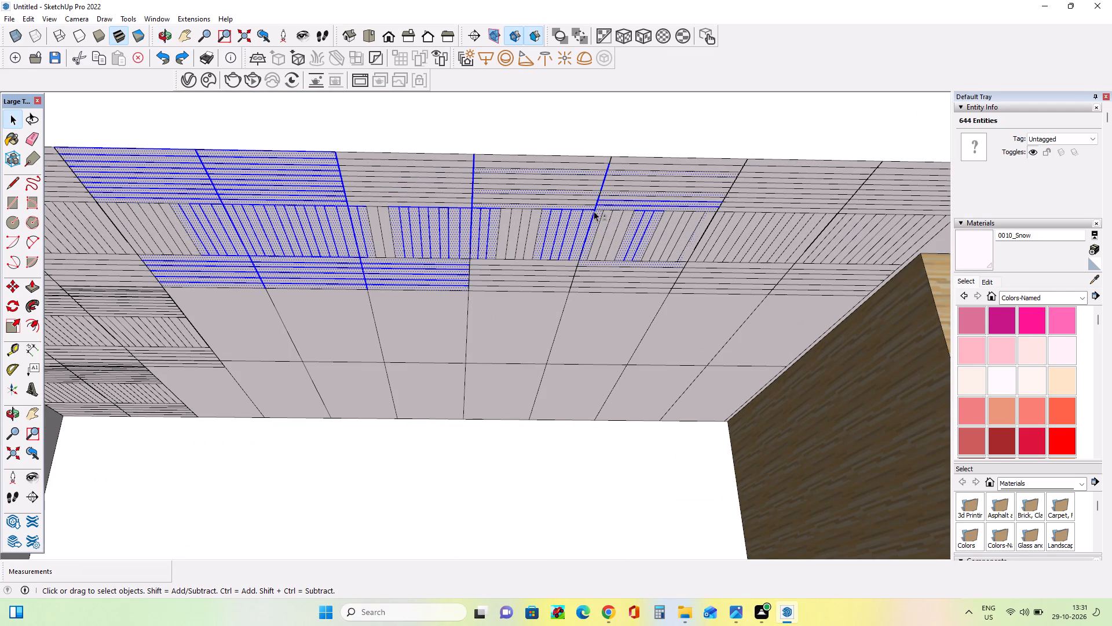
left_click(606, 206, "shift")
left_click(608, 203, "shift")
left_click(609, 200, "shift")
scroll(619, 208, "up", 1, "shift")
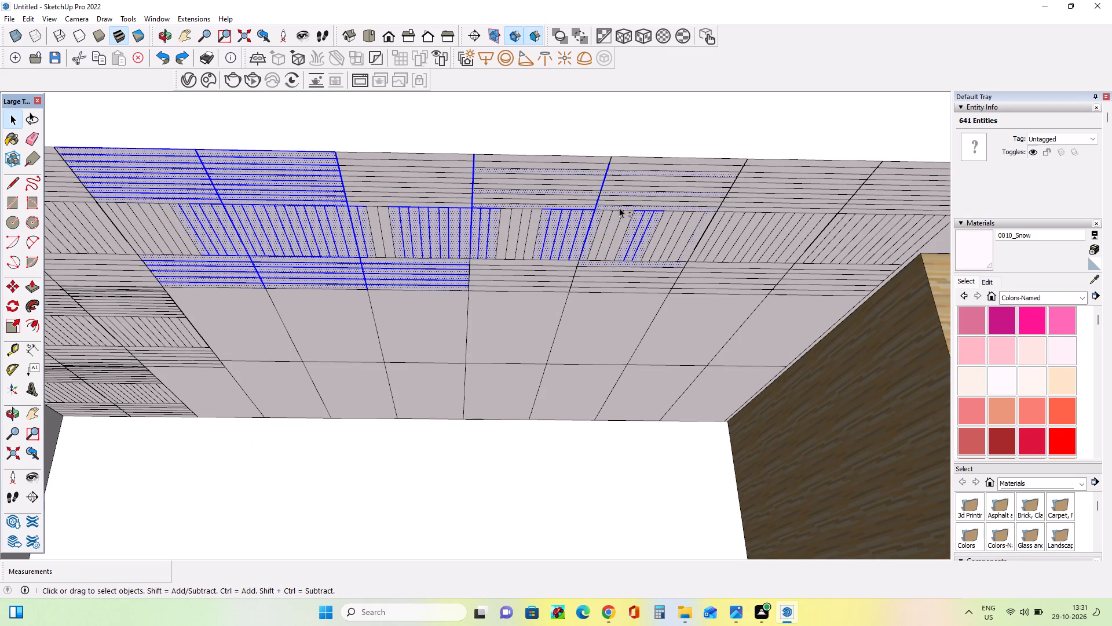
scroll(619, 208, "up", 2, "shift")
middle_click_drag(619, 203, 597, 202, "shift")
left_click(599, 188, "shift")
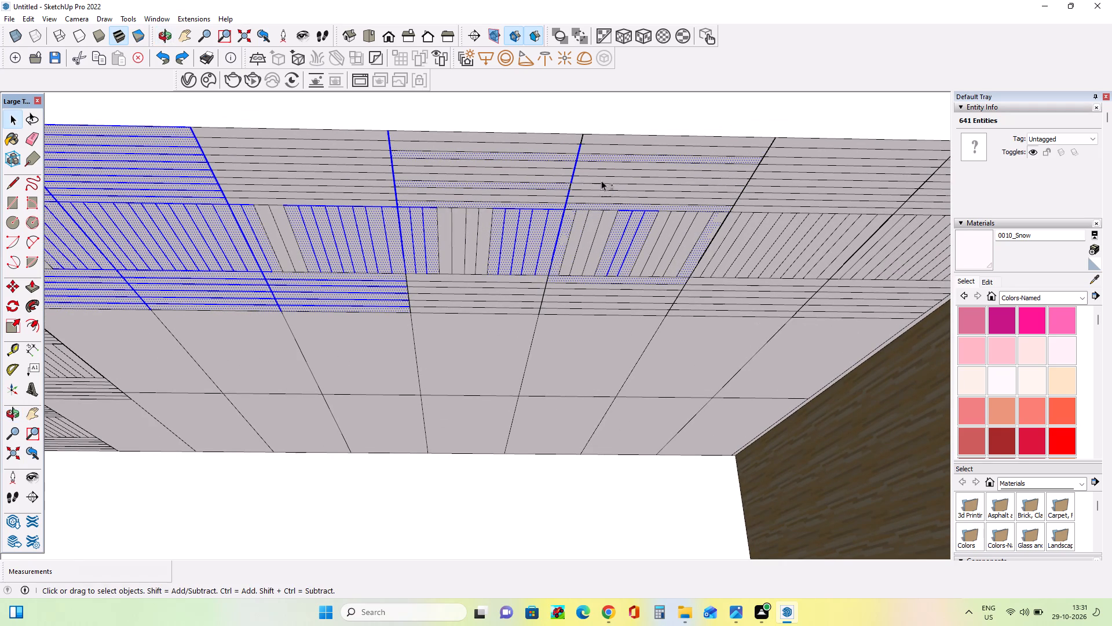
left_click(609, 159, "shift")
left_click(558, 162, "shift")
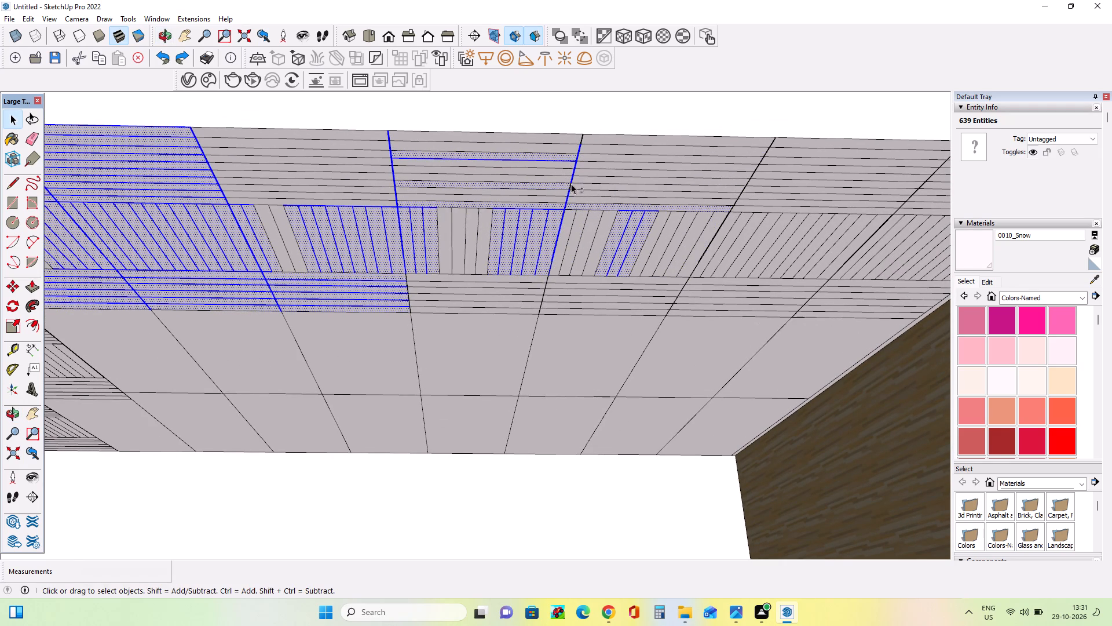
Clear the entire selection of ceiling pattern faces and lines.
scroll(581, 213, "down", 11)
left_click(810, 220)
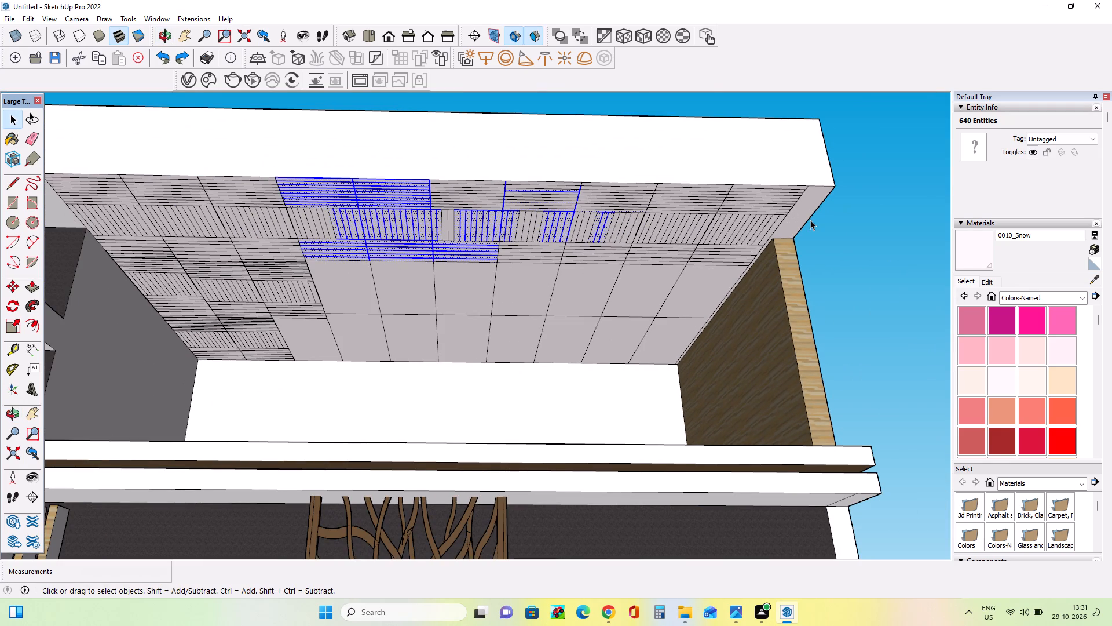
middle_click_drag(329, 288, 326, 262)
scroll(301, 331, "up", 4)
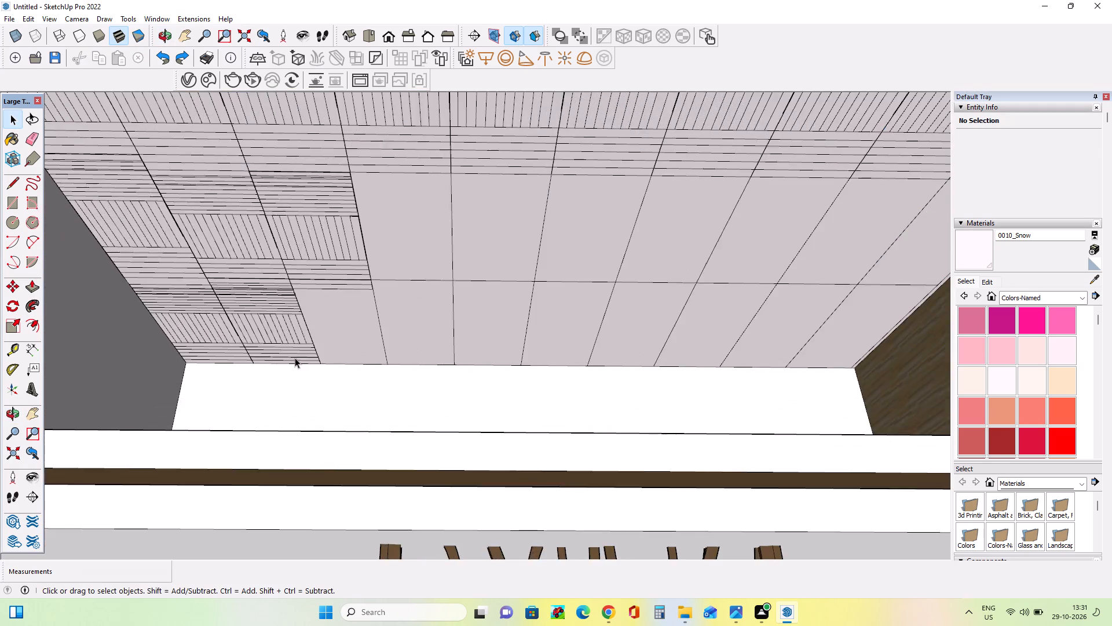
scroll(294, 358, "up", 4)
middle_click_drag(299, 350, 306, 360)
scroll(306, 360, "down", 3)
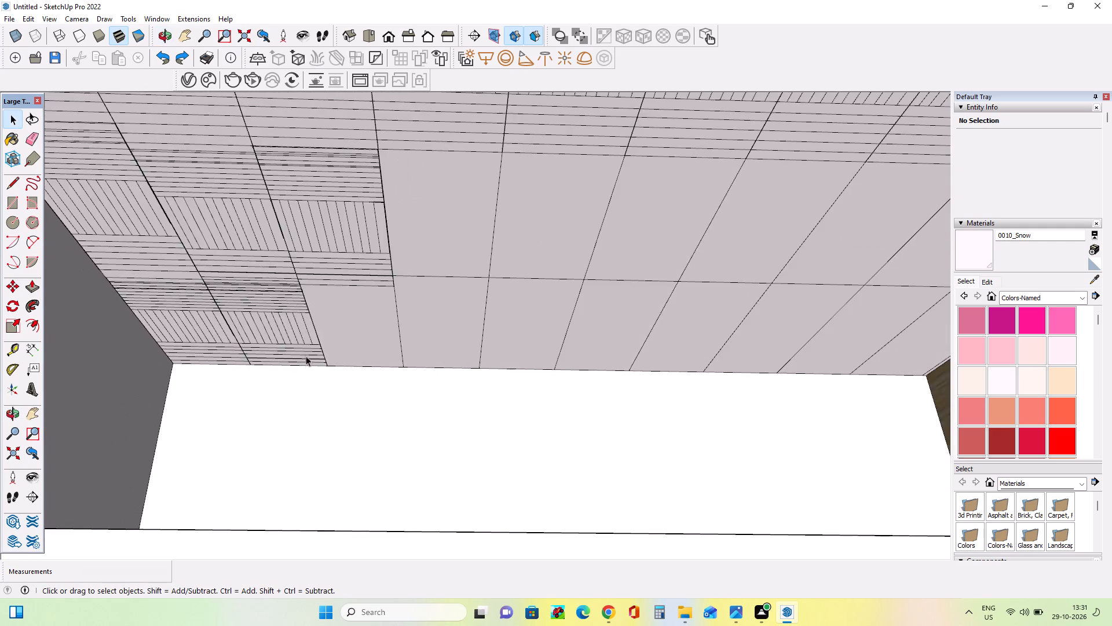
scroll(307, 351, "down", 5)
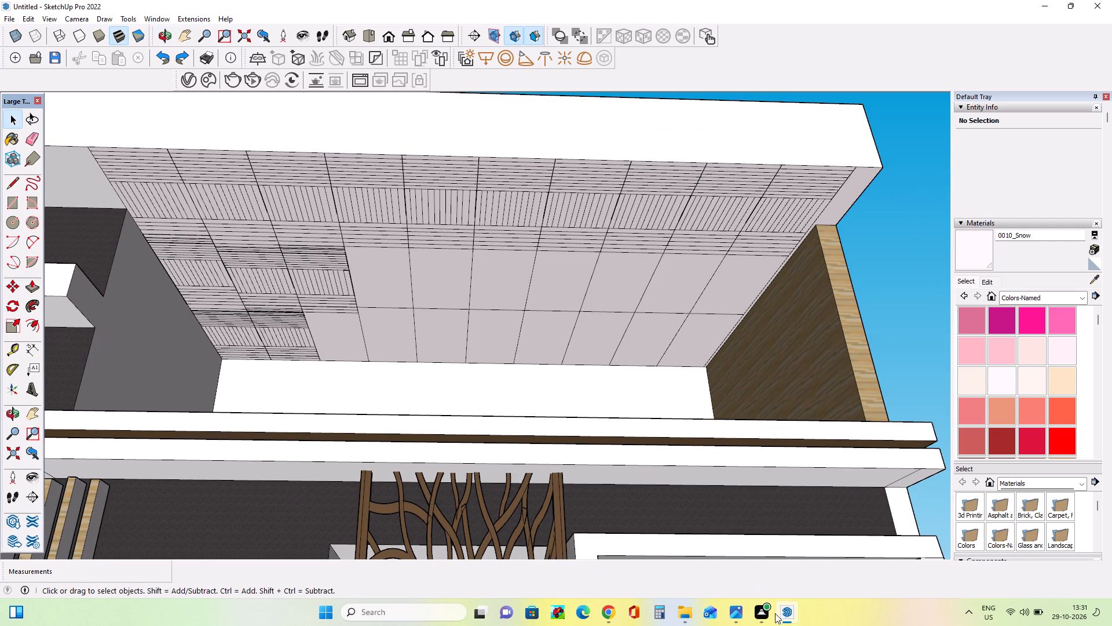
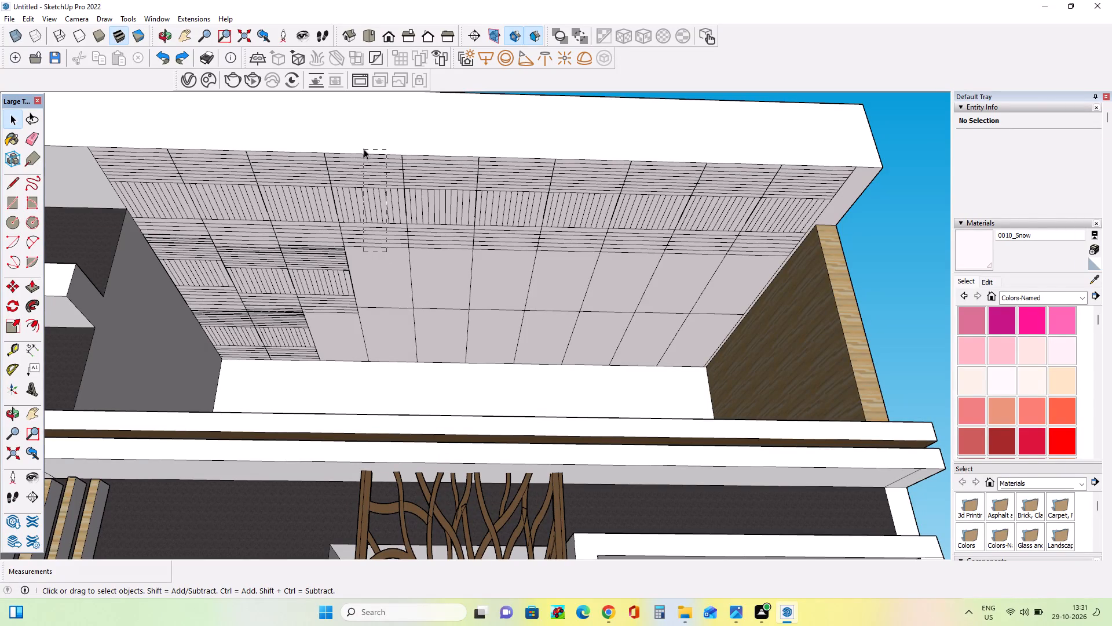
Extend the fourth tile column's selection across its middle groove band and leave out the blank tile below.
scroll(357, 206, "up", 3)
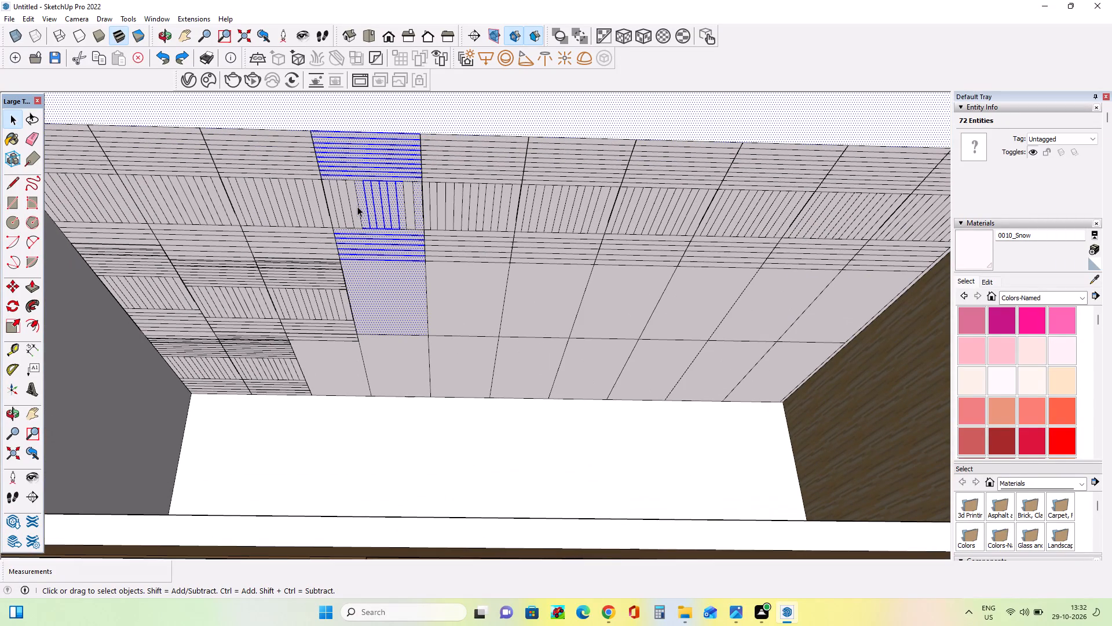
left_click_drag(331, 206, 374, 201, "shift")
left_click_drag(374, 201, 419, 195, "shift")
scroll(385, 214, "up", 2, "shift")
left_click_drag(323, 210, 426, 190, "shift")
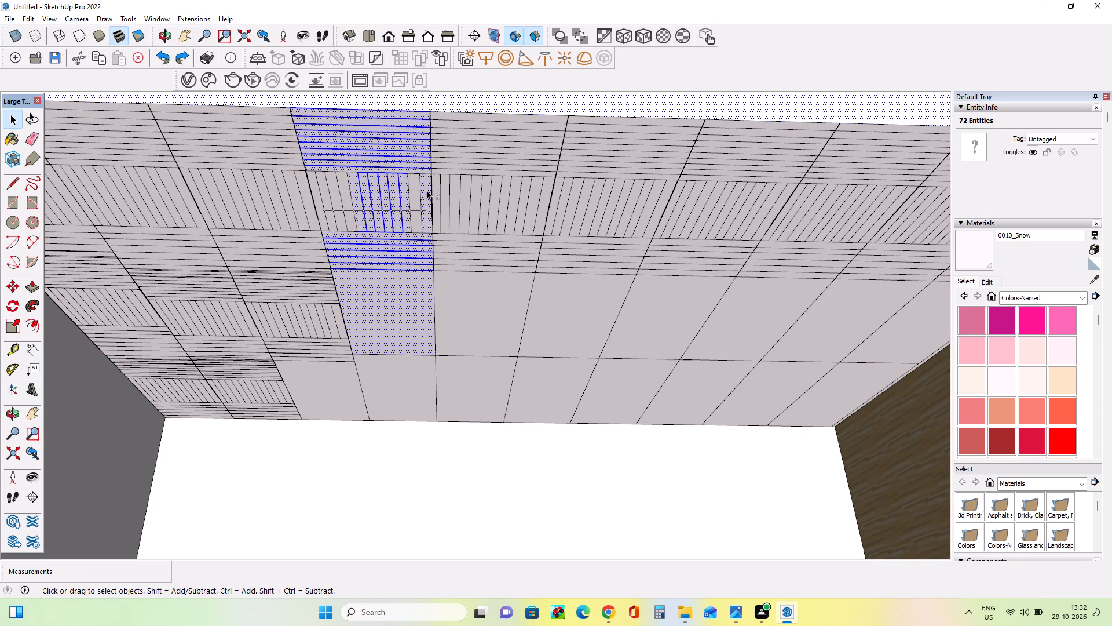
left_click_drag(426, 190, 429, 171, "shift")
scroll(429, 174, "up", 1, "shift")
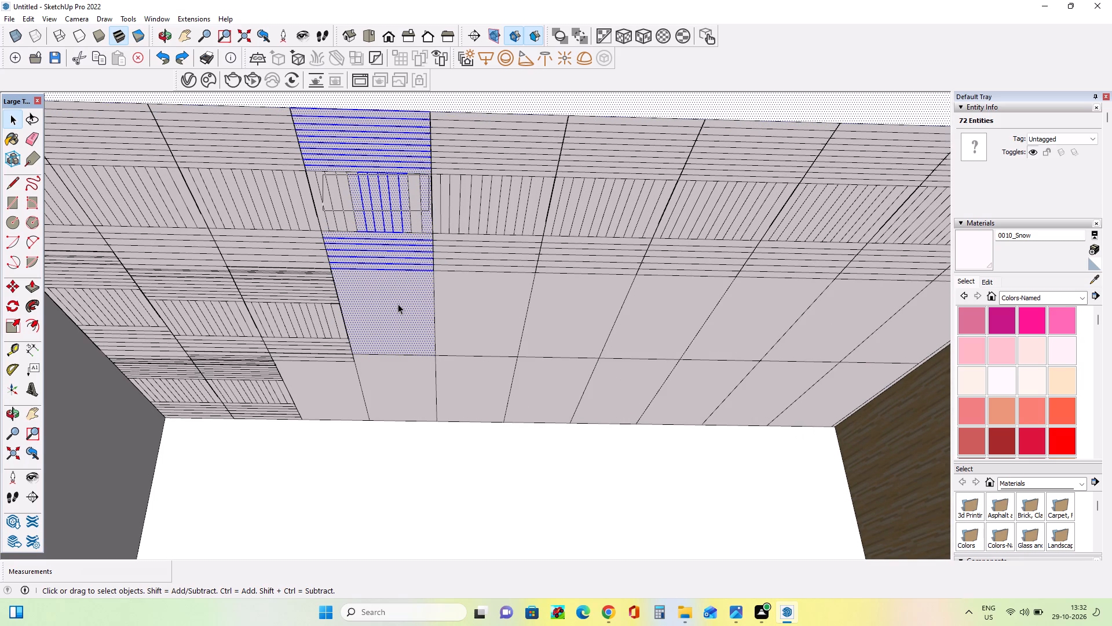
left_click(398, 304, "shift")
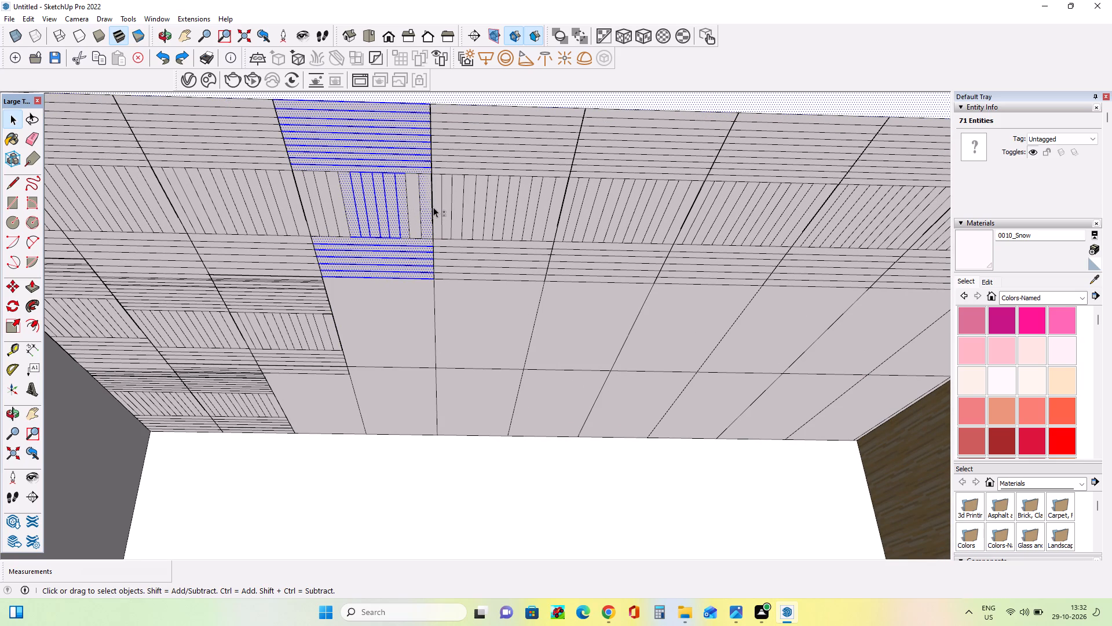
left_click_drag(435, 203, 303, 230, "shift")
left_click_drag(303, 230, 303, 230, "shift")
scroll(373, 213, "up", 2, "shift")
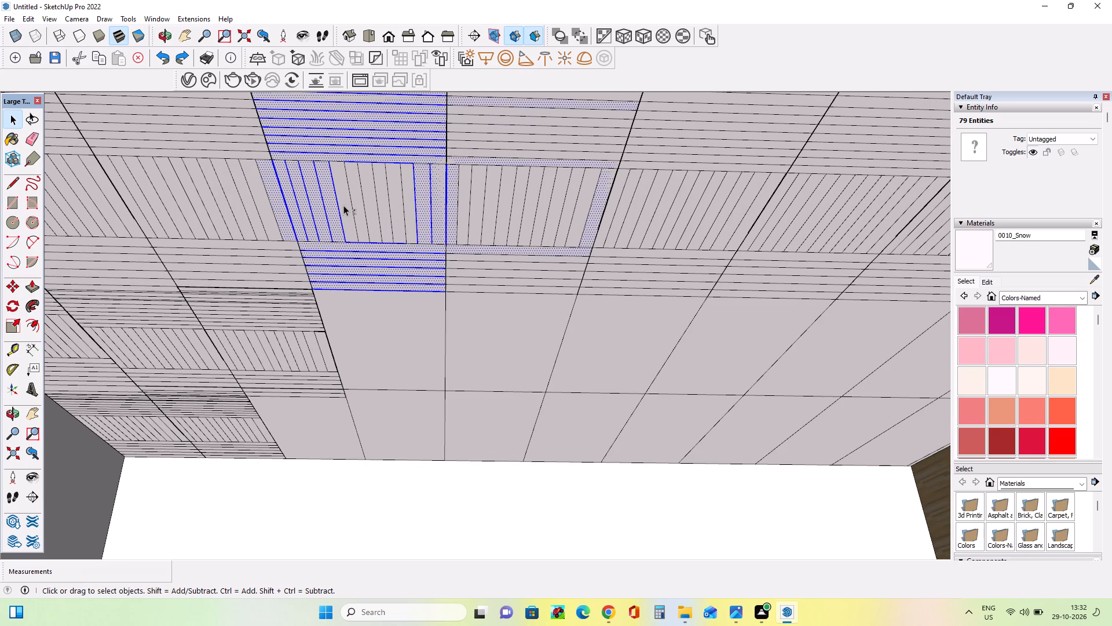
Add the remaining crosswise groove lines in the centre of the tile's middle band to the selection.
left_click(352, 210, "shift")
left_click(364, 213, "shift")
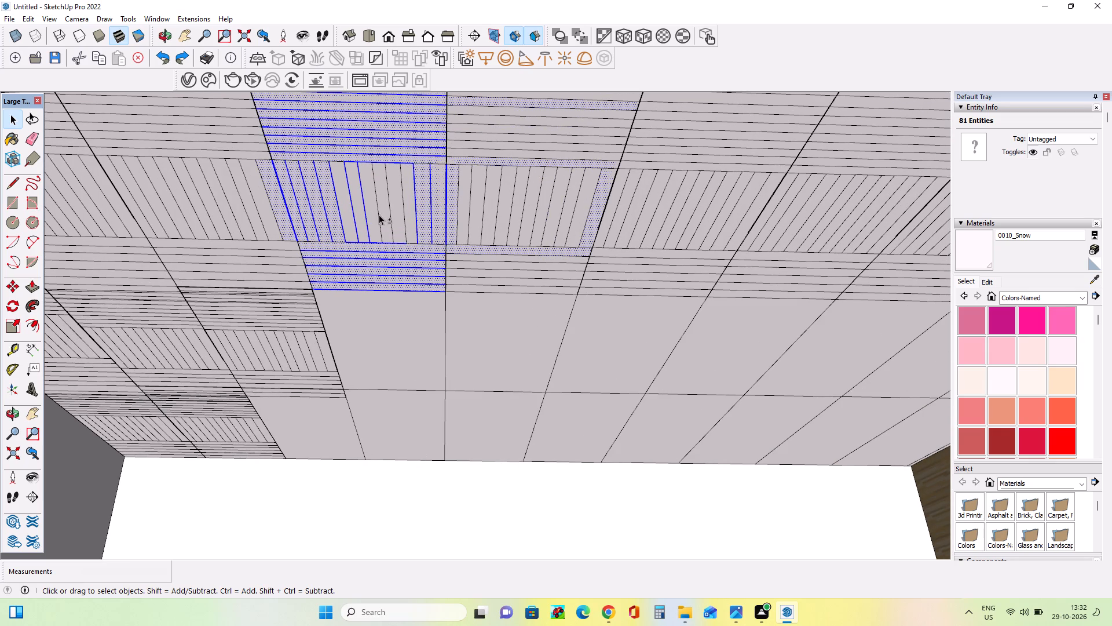
left_click(379, 216, "shift")
left_click(391, 219, "shift")
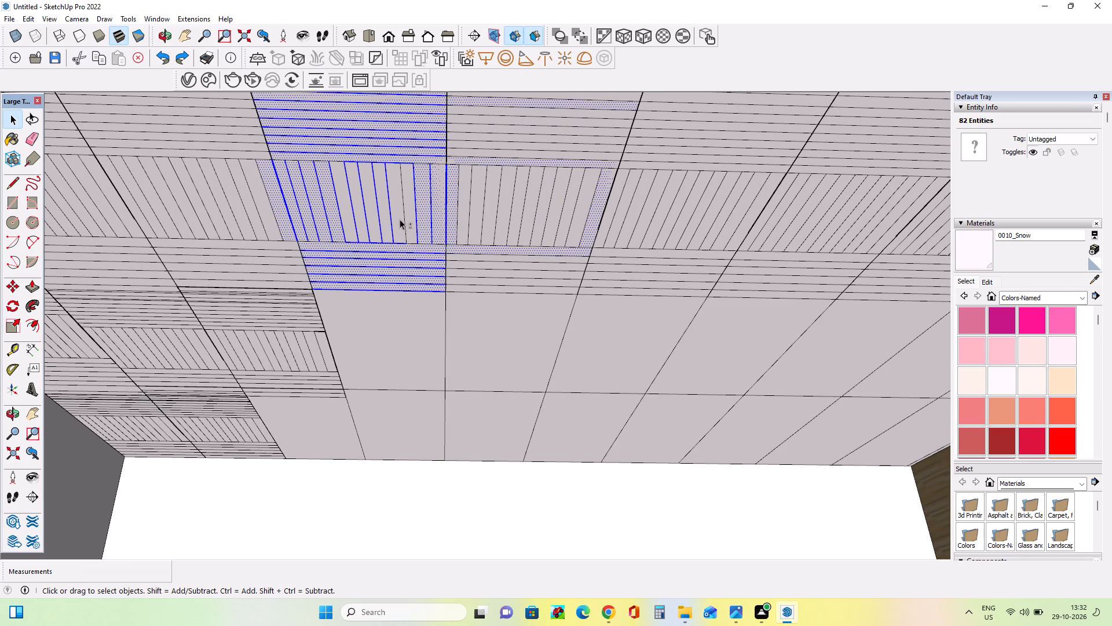
left_click(405, 222, "shift")
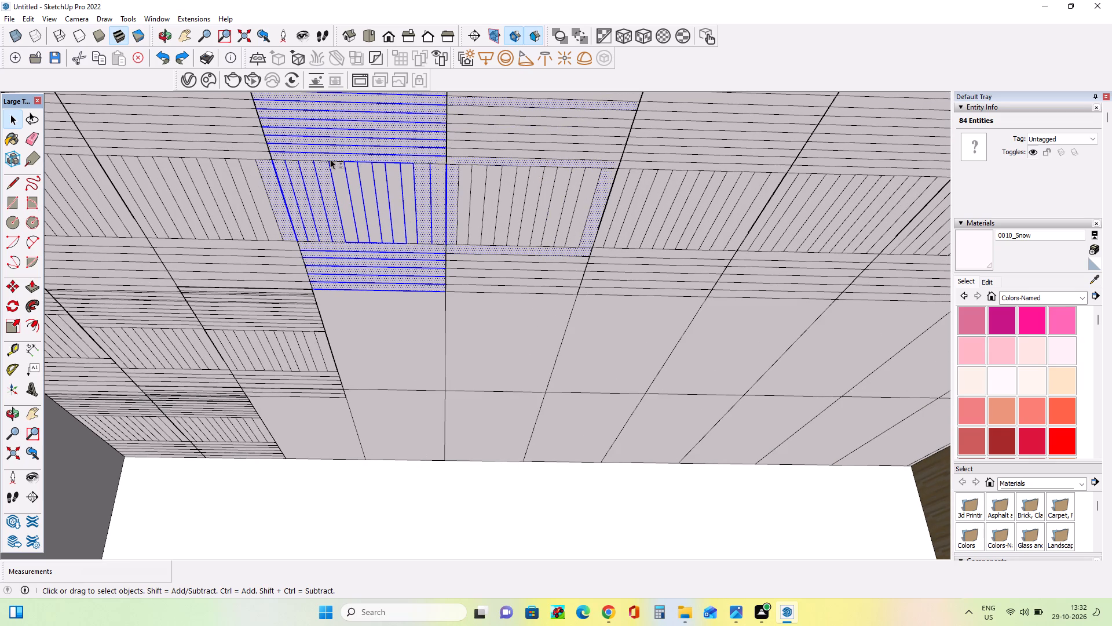
Add the missing short edge segments along the middle band's upper border to the selection.
left_click(325, 163, "shift")
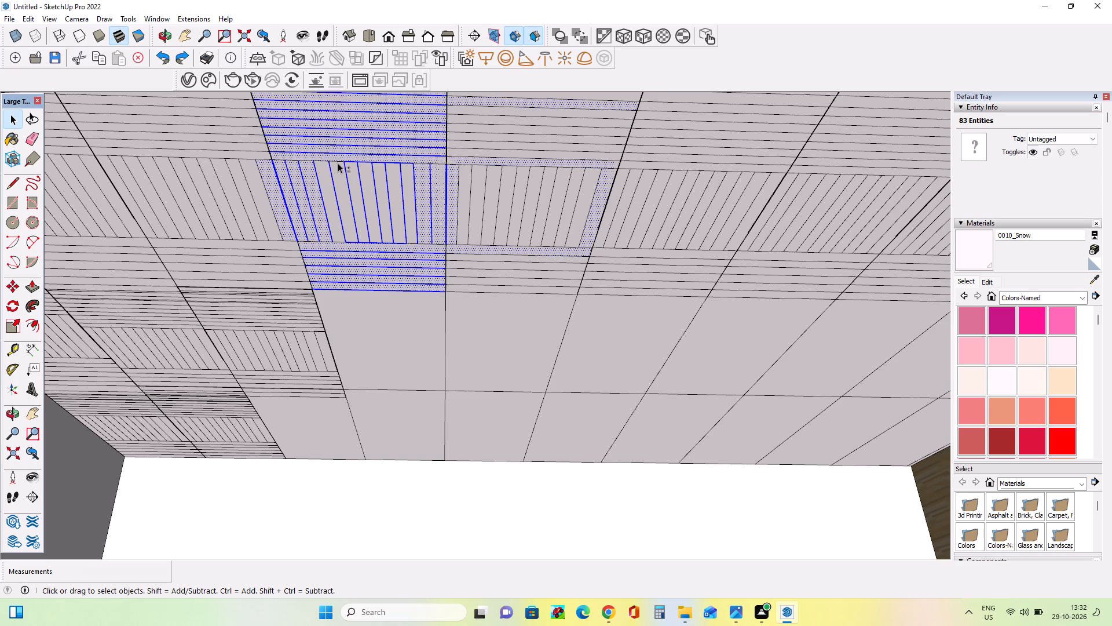
left_click(337, 163, "shift")
scroll(317, 168, "up", 3, "shift")
left_click(316, 159, "shift")
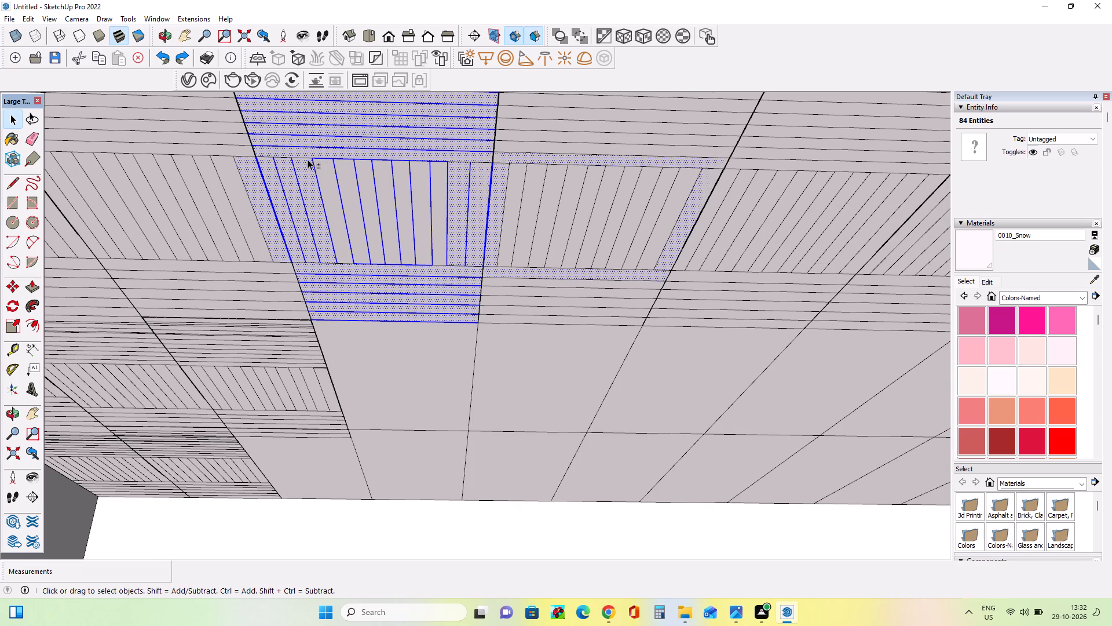
left_click(302, 159, "shift")
left_click(281, 160, "shift")
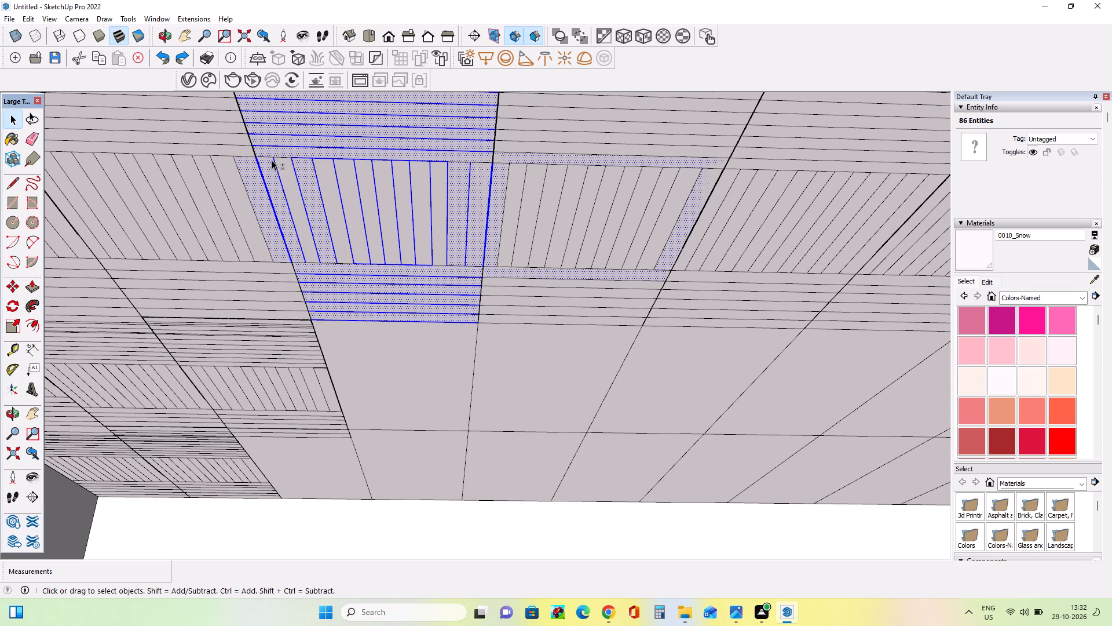
left_click(269, 159, "shift")
left_click(284, 157, "shift")
scroll(272, 158, "up", 2, "shift")
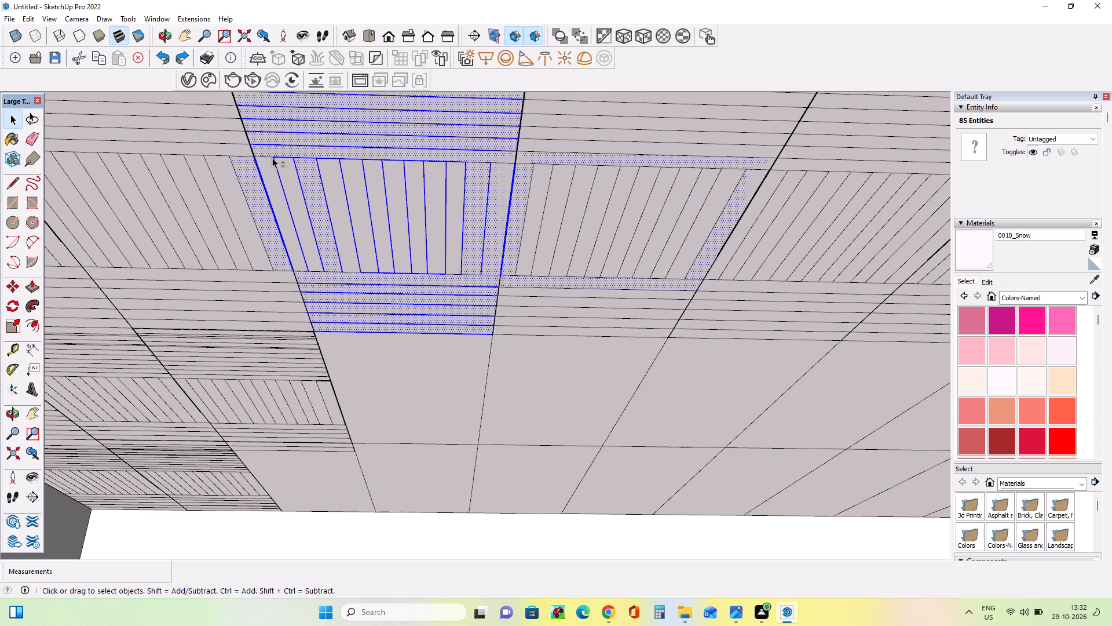
scroll(272, 158, "up", 1, "shift")
left_click(262, 155, "shift")
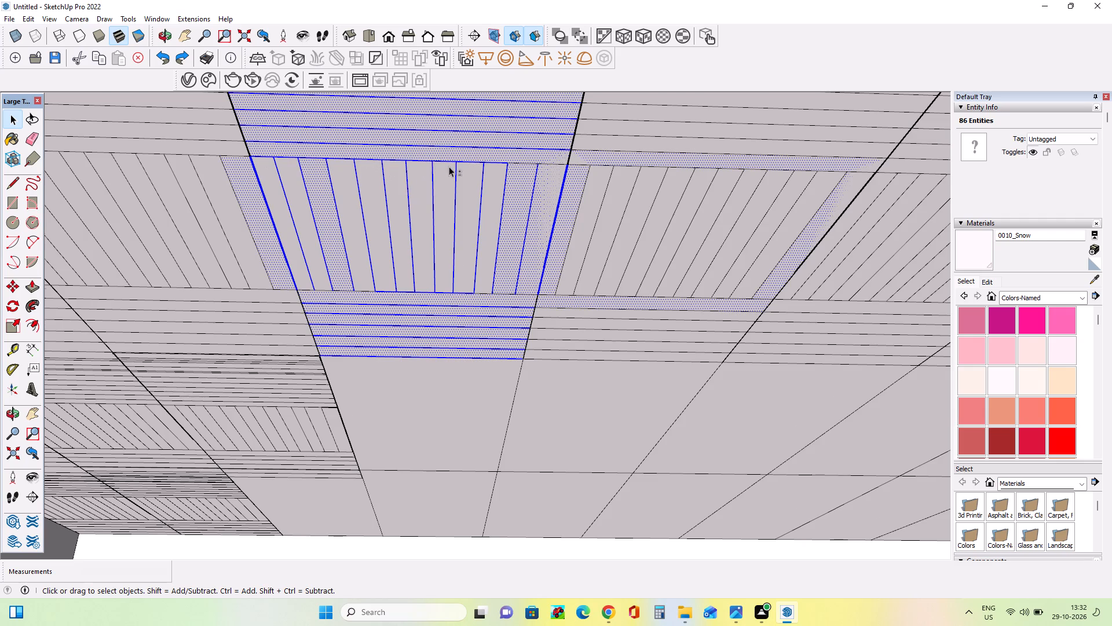
Add the last edge segments at the end of the middle band's upper border and along its lower border.
scroll(449, 167, "down", 2, "shift")
left_click(504, 164, "shift")
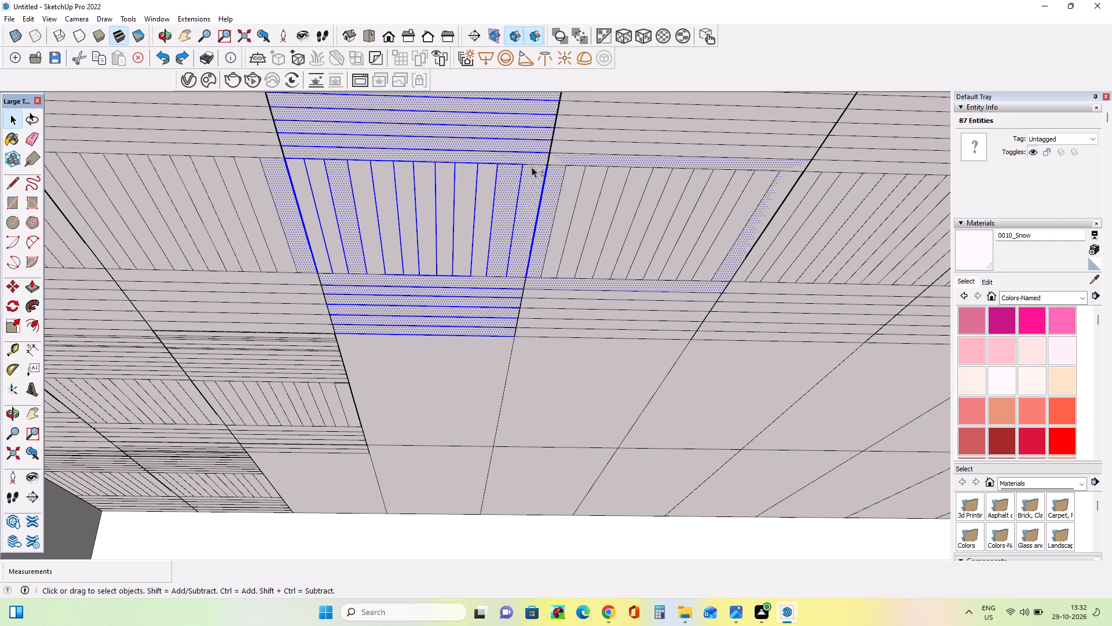
left_click(532, 166, "shift")
scroll(458, 173, "down", 3, "shift")
scroll(524, 170, "up", 3, "shift")
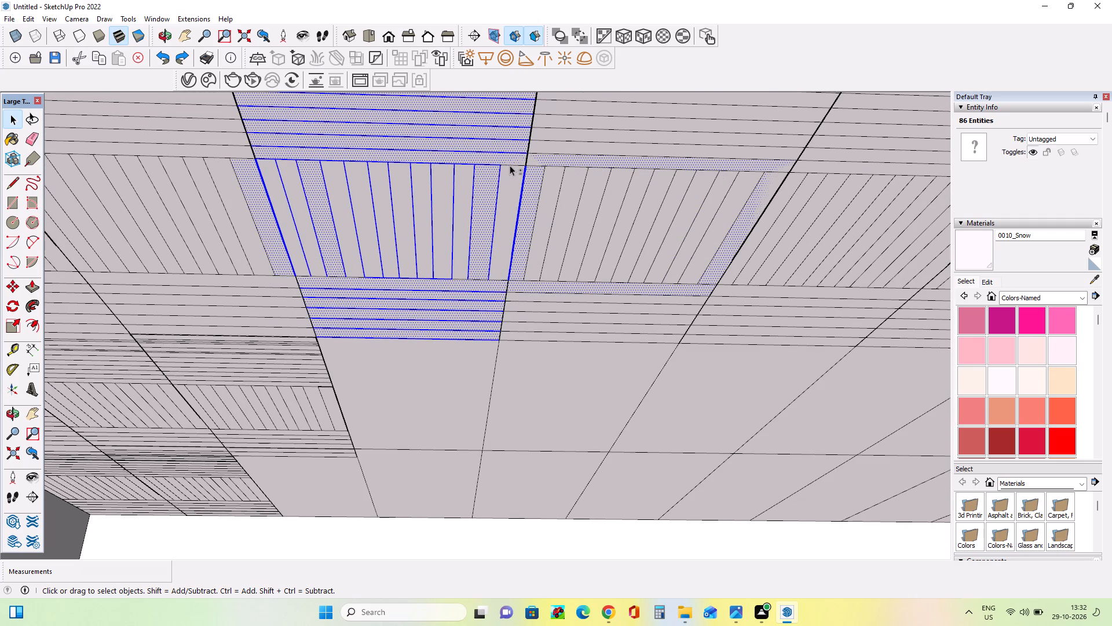
left_click(510, 165, "shift")
scroll(497, 286, "up", 3, "shift")
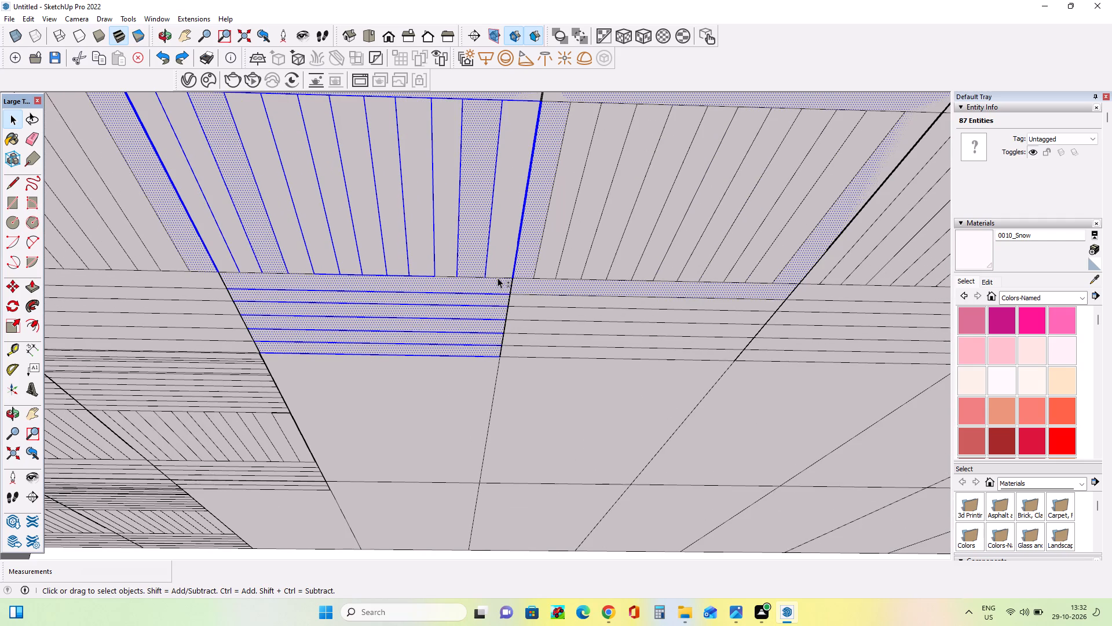
left_click(498, 278, "shift")
left_click(448, 275, "shift")
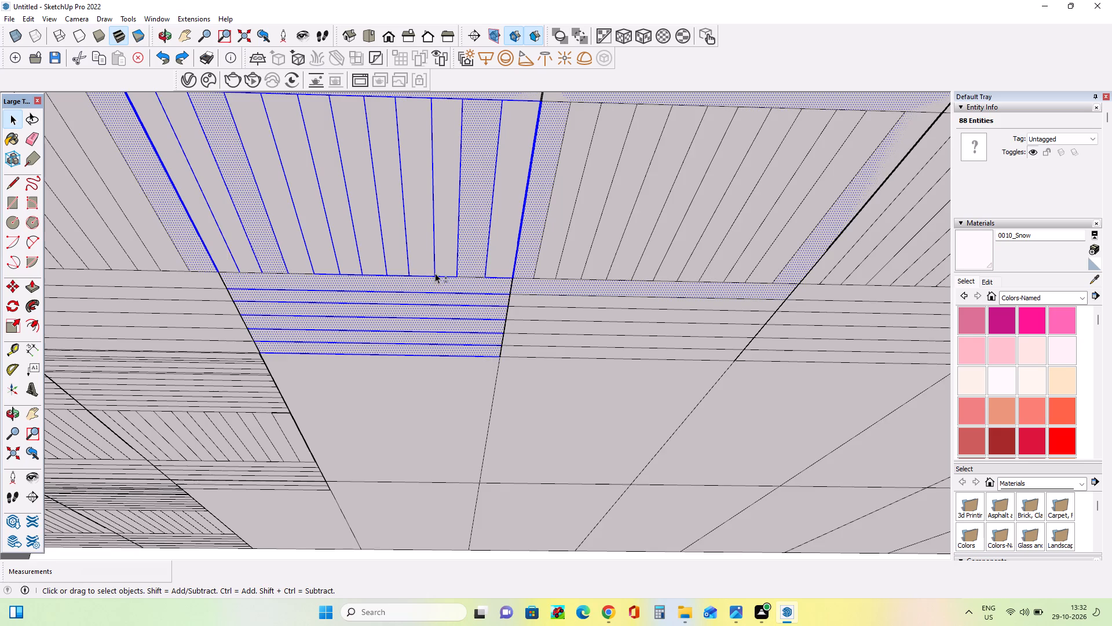
scroll(421, 256, "down", 3, "shift")
left_click(460, 271, "shift")
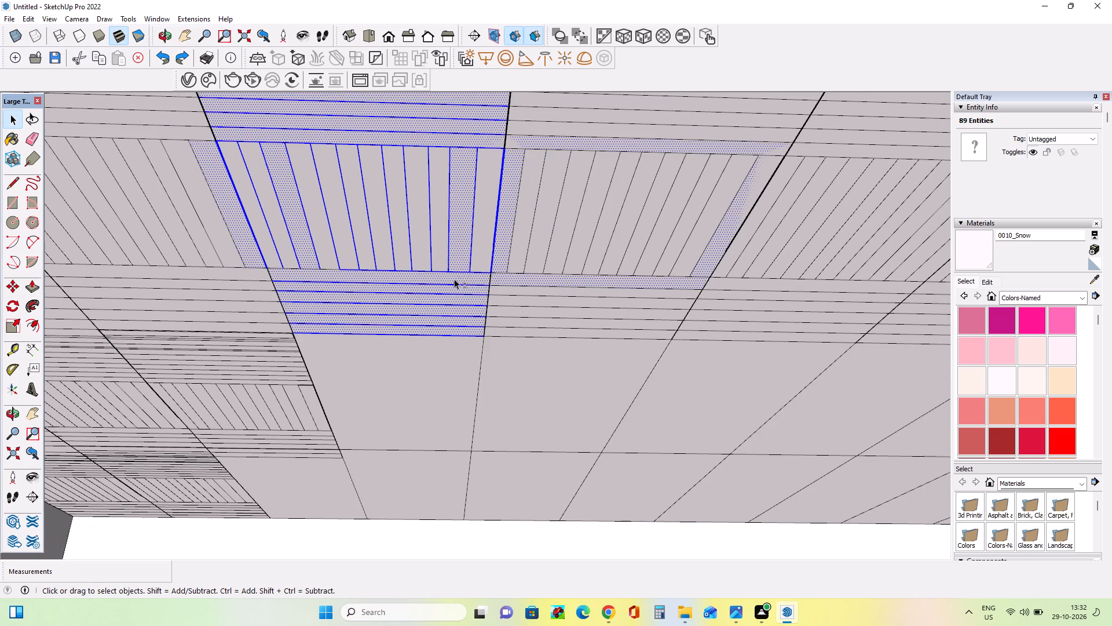
Remove the adjacent fifth-column tile's stray border faces from the selection.
scroll(411, 275, "down", 5, "shift")
left_click(522, 198, "shift")
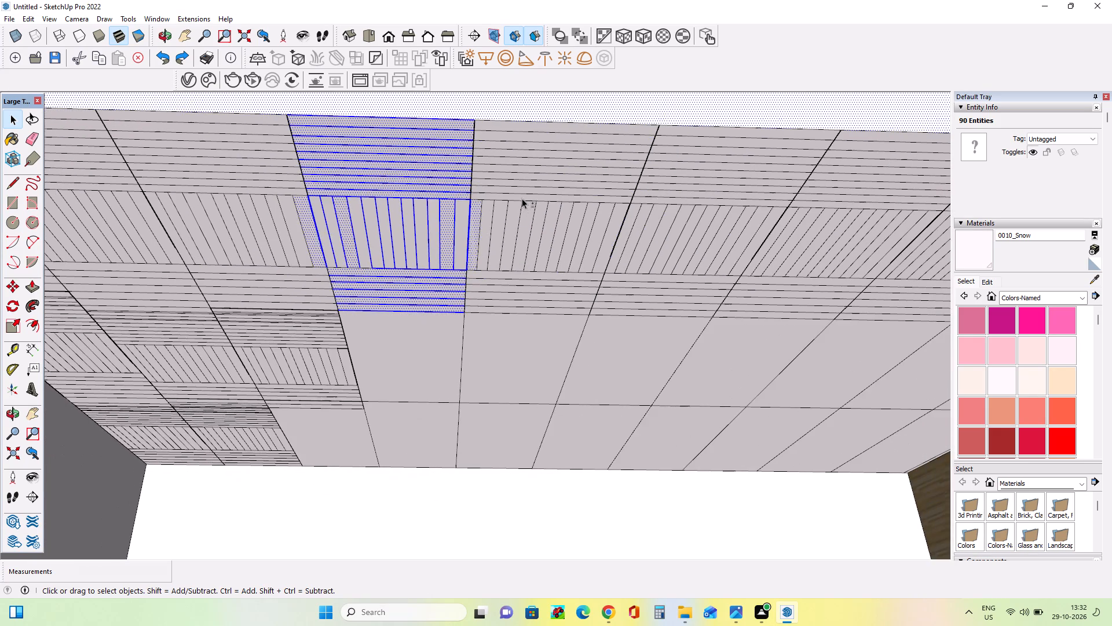
scroll(554, 170, "up", 3, "shift")
left_click(451, 281, "shift")
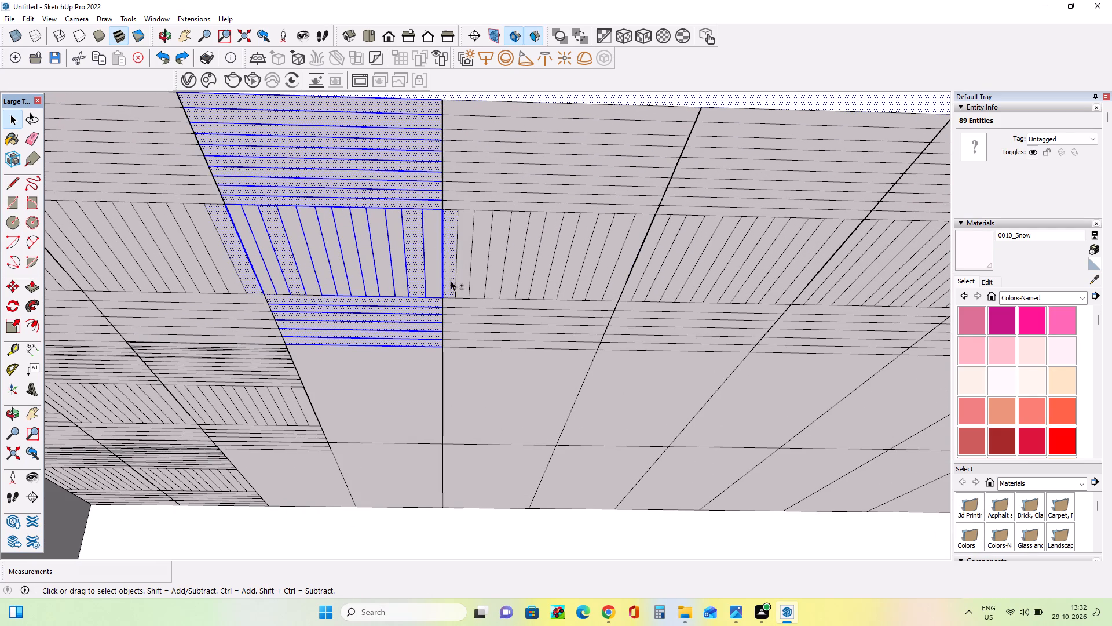
left_click(465, 304, "shift")
scroll(538, 307, "up", 3, "shift")
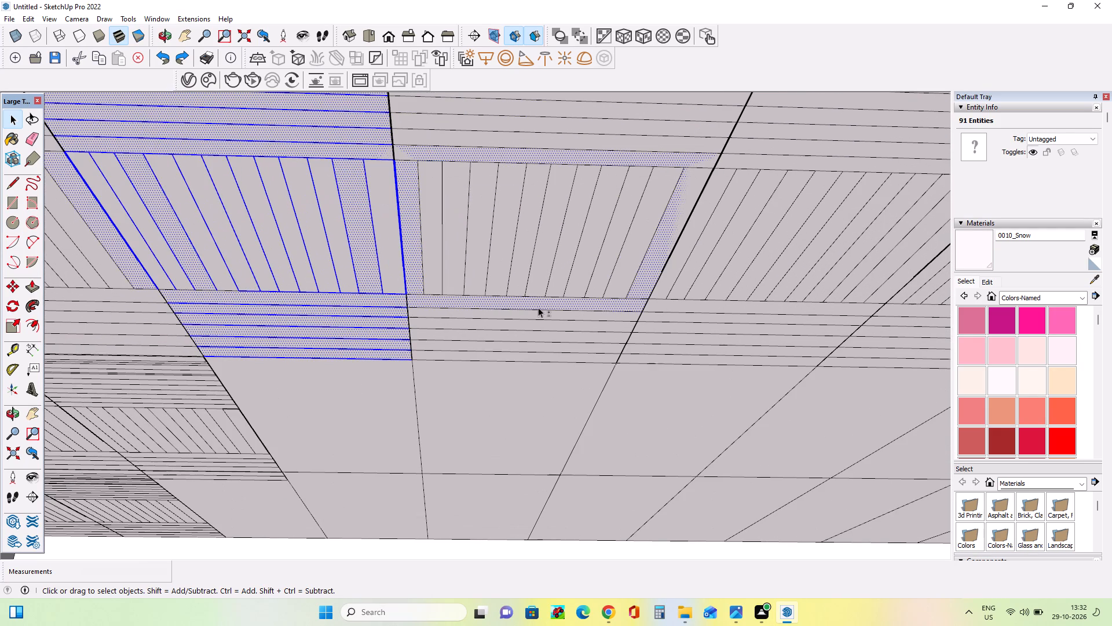
left_click(603, 304, "shift")
left_click(634, 292, "shift")
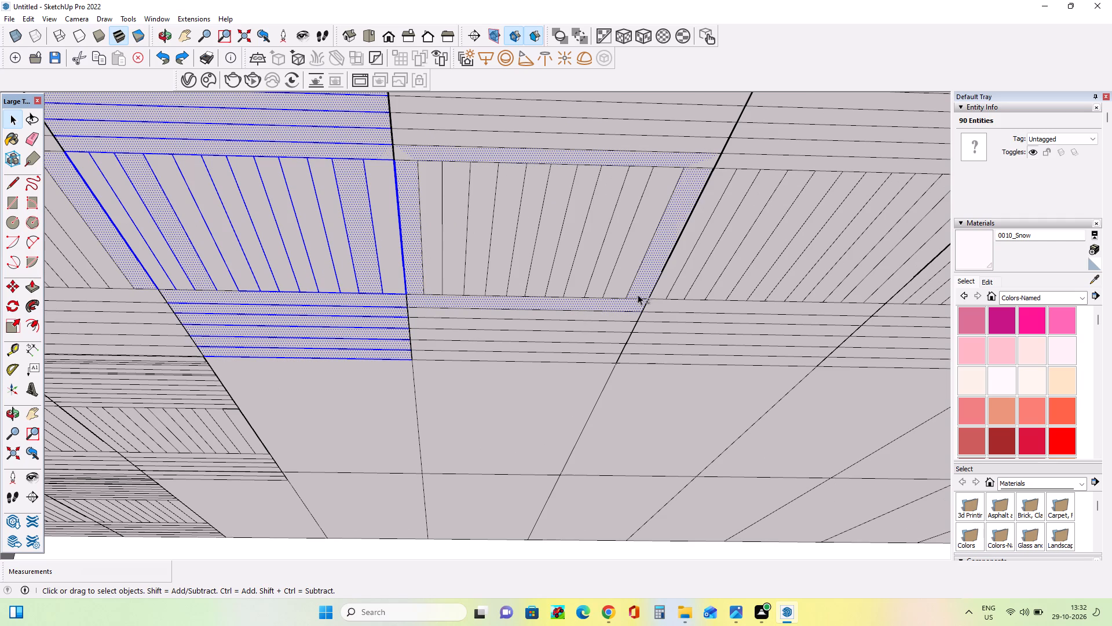
left_click(638, 292, "shift")
left_click(695, 159, "shift")
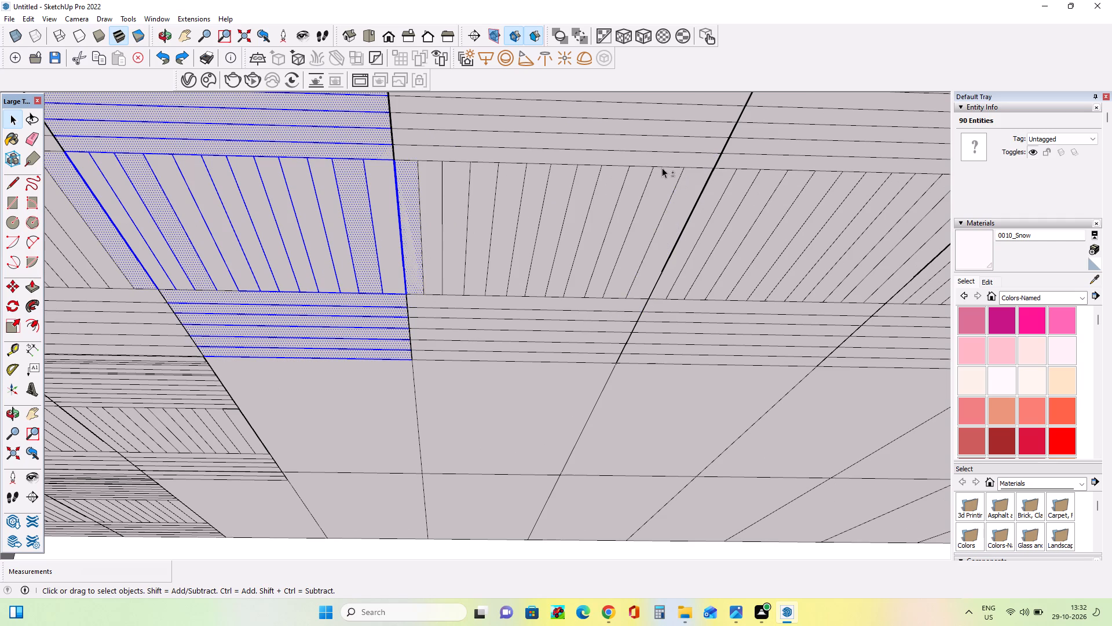
scroll(543, 290, "down", 12)
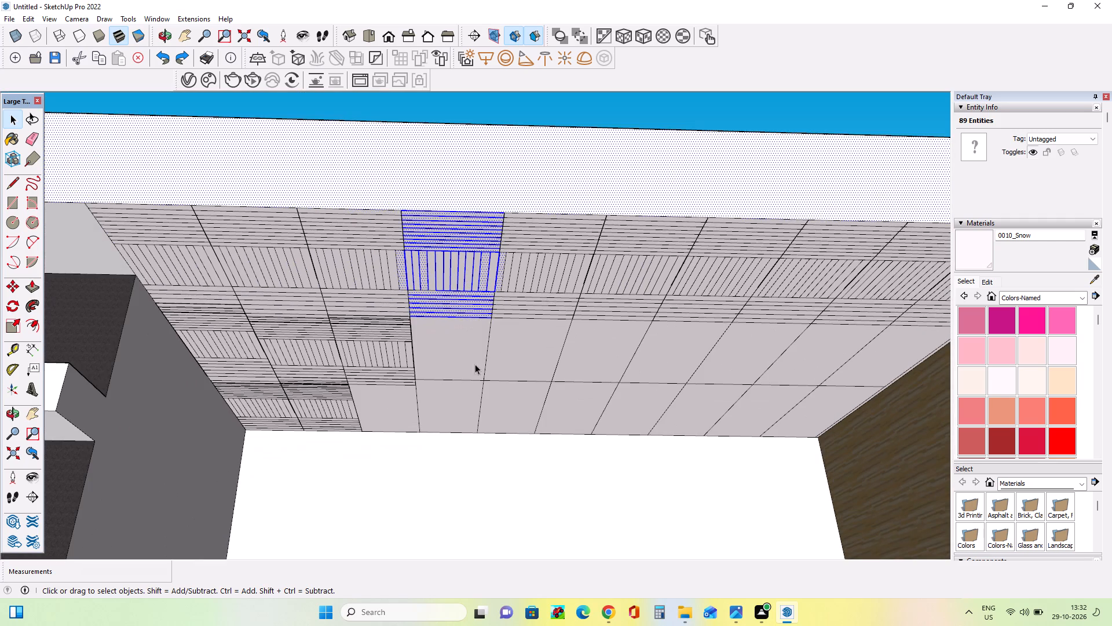
Deselect the stray strip faces and edges on both sides of the fourth-column tile's middle band.
middle_click_drag(475, 363, 479, 333)
scroll(479, 332, "up", 3)
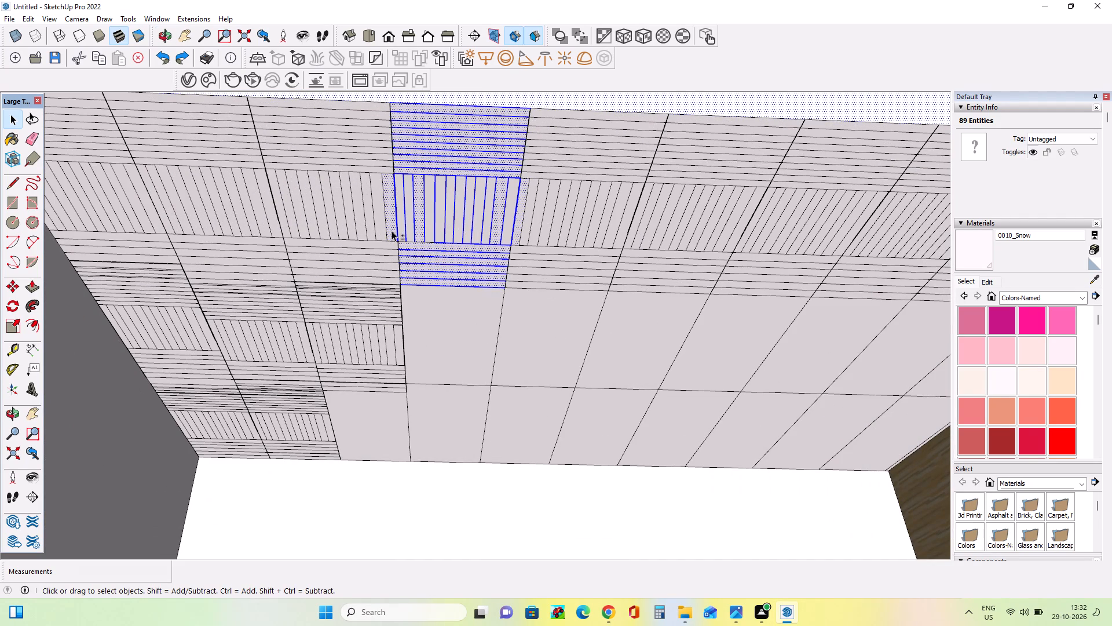
left_click(392, 231, "shift")
left_click(516, 230, "shift")
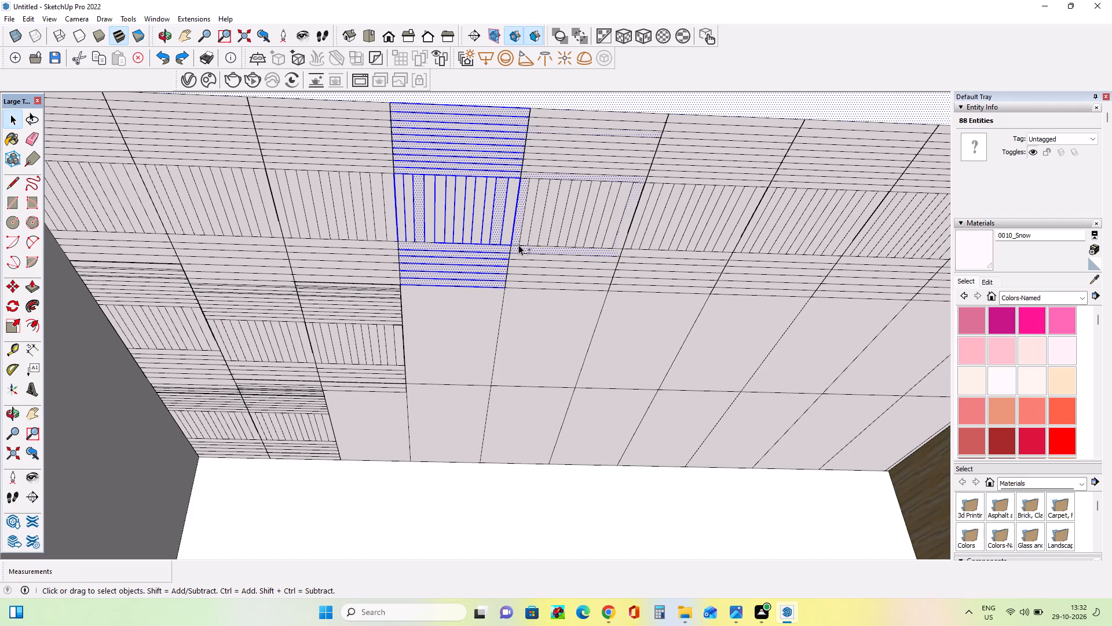
left_click(518, 240, "shift")
scroll(515, 243, "up", 3)
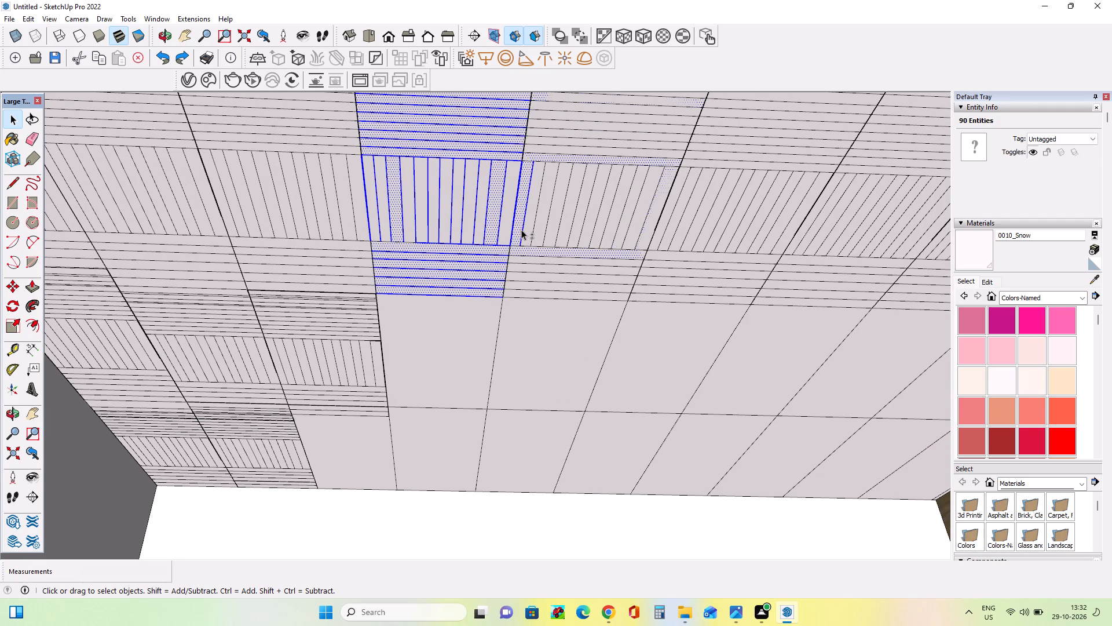
left_click(522, 231, "shift")
left_click(519, 239, "shift")
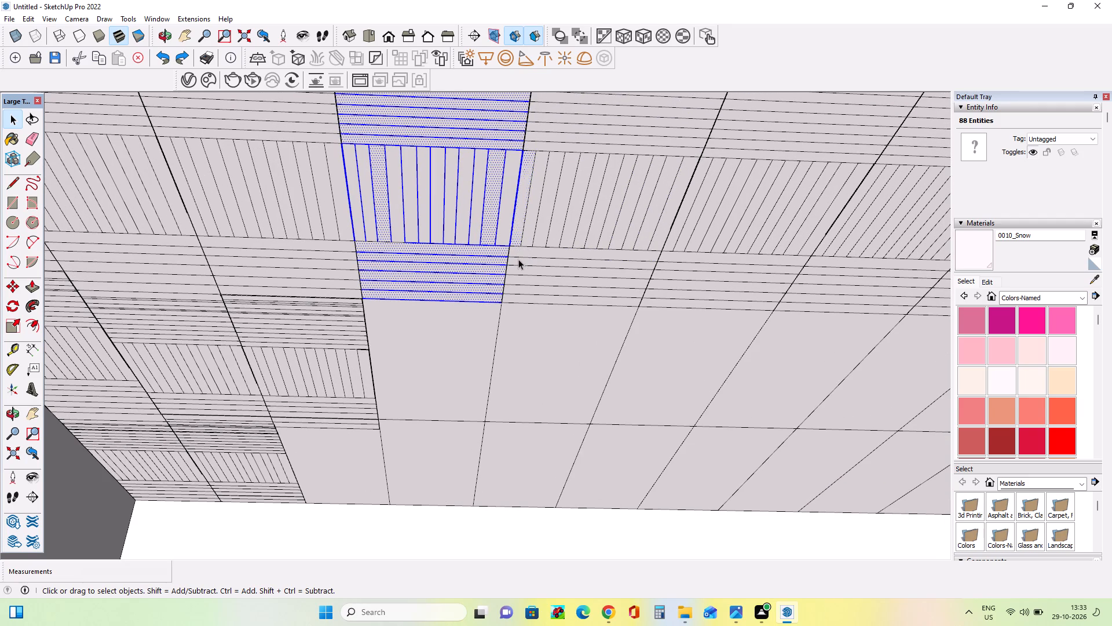
Copy the selected groove pattern about 20' 10 3/4" onto the blank tile directly below in the fourth column.
left_click(12, 280)
left_click(502, 303)
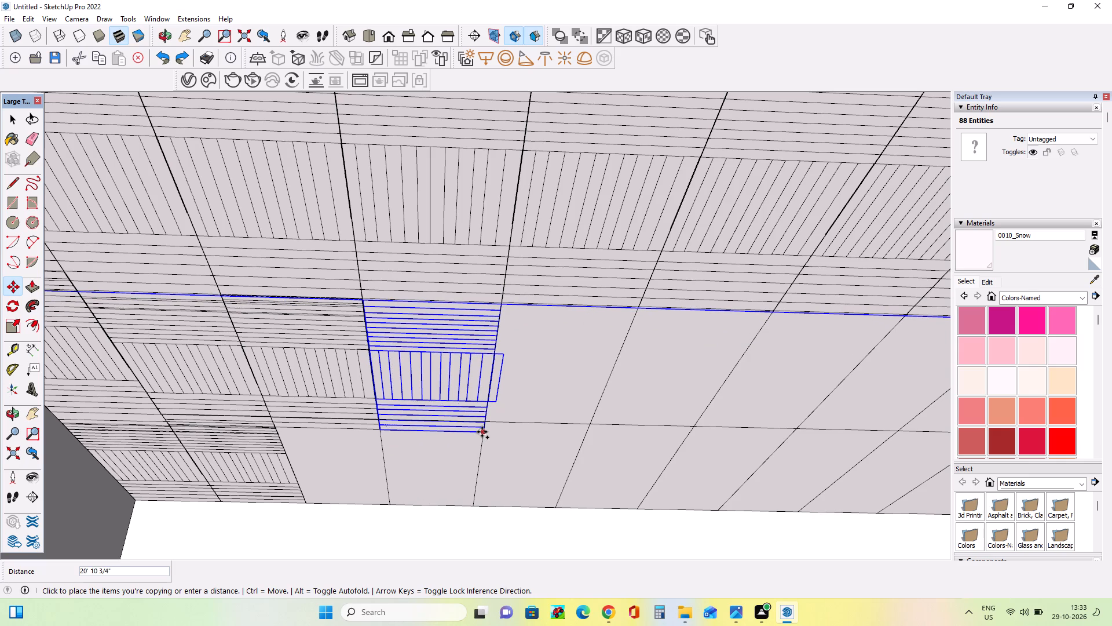
left_click(482, 432)
middle_click_drag(458, 392, 452, 263)
scroll(452, 263, "down", 1)
middle_click_drag(452, 300, 446, 439)
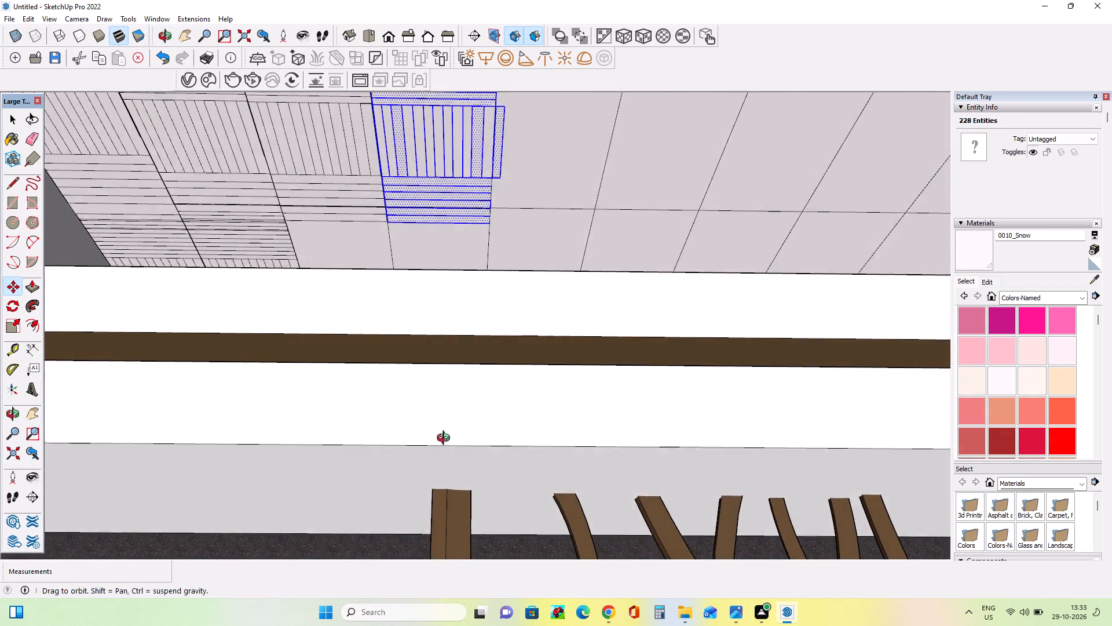
middle_click_drag(446, 439, 445, 440)
scroll(445, 440, "down", 5)
middle_click_drag(480, 390, 485, 454)
scroll(485, 454, "down", 9)
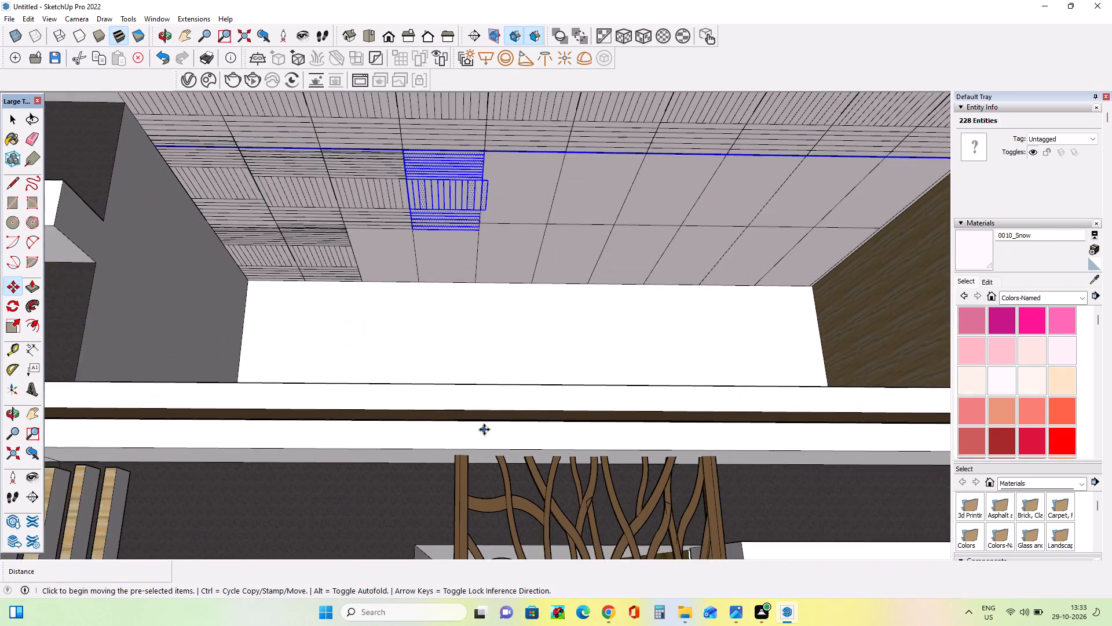
Copy the selected groove pattern 9' 6 5/16" sideways onto the adjacent fifth-column tile and array it as 7 copies along the row.
scroll(560, 235, "up", 3)
middle_click_drag(507, 267, 505, 245)
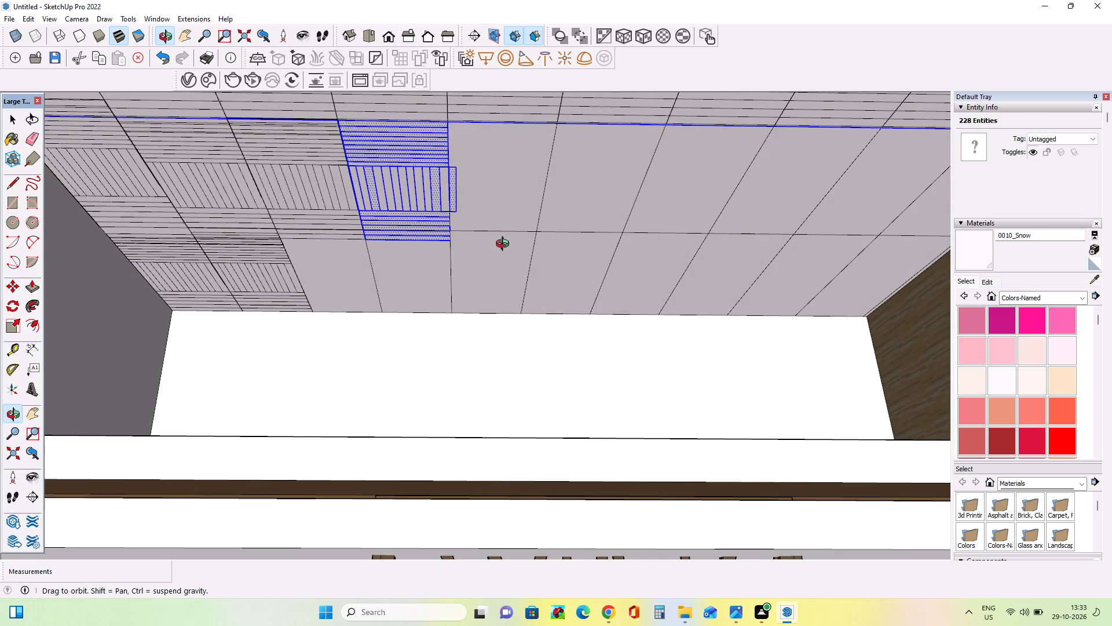
middle_click_drag(505, 245, 505, 246)
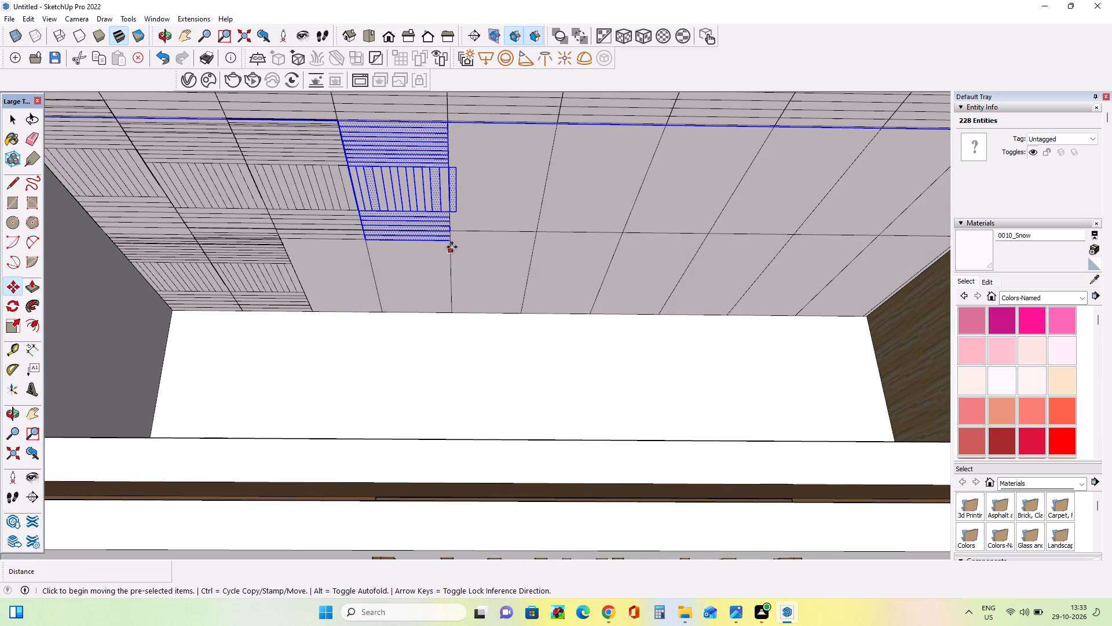
left_click(452, 247)
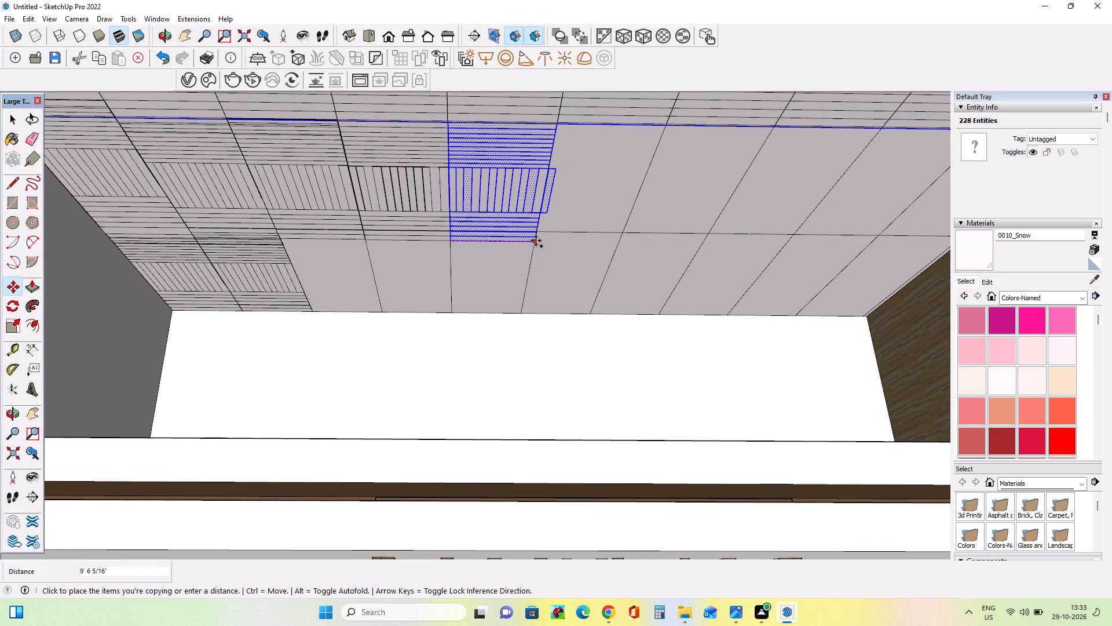
left_click(536, 241)
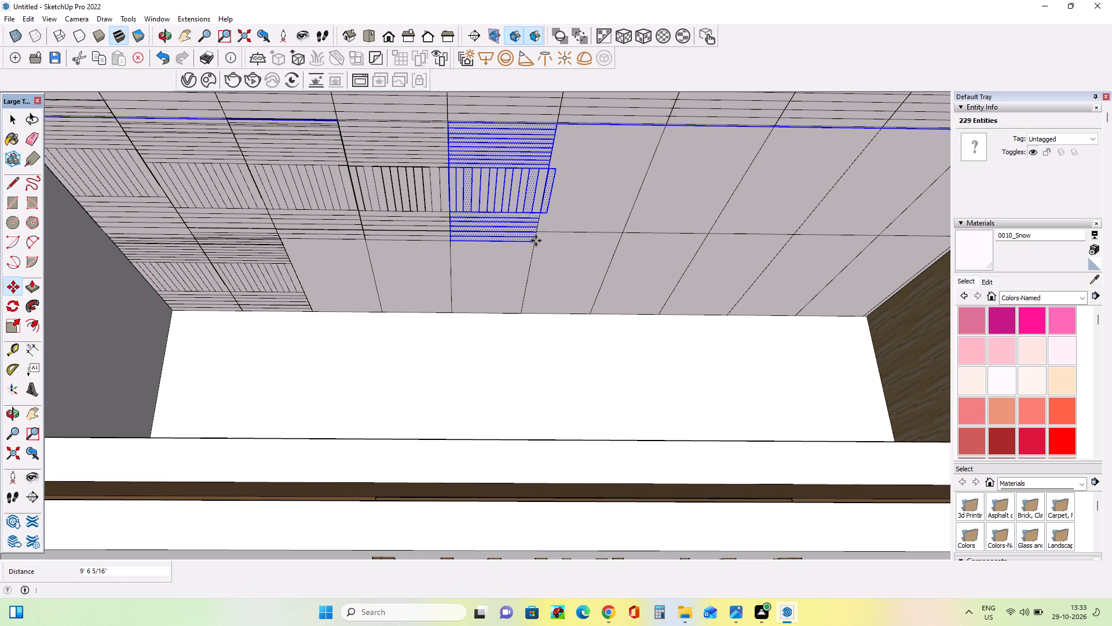
key("shift+asterisk")
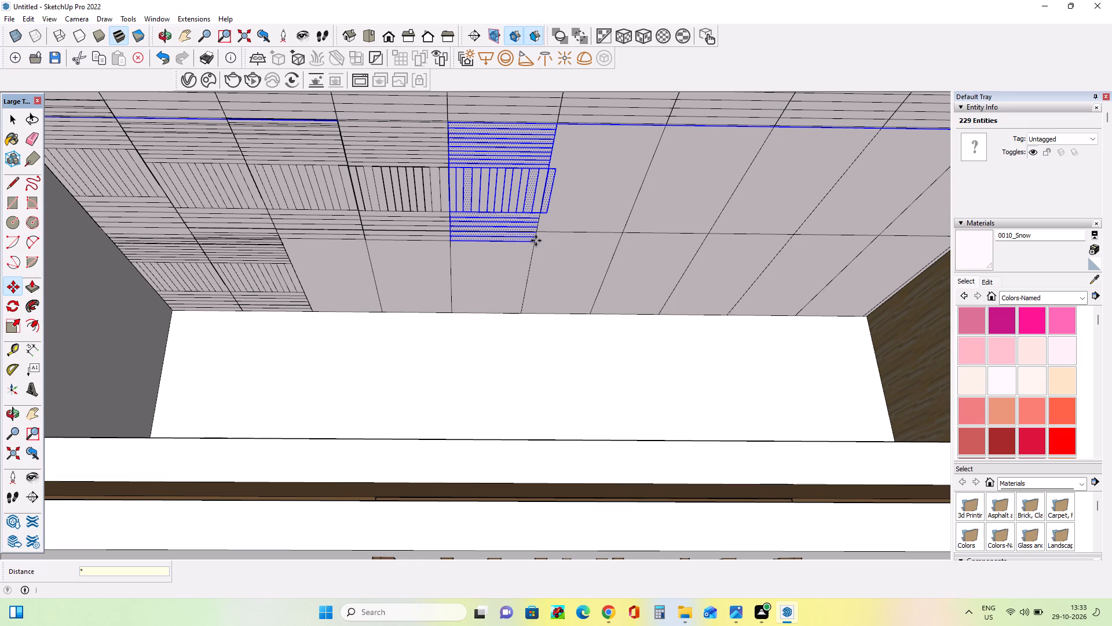
key("7")
key("Return")
Examine the arrayed groove pattern across the ceiling and the blank tiles left in the last row.
scroll(452, 223, "down", 2)
scroll(549, 81, "down", 3)
scroll(432, 202, "down", 7)
scroll(488, 195, "down", 4)
middle_click_drag(435, 210, 434, 213)
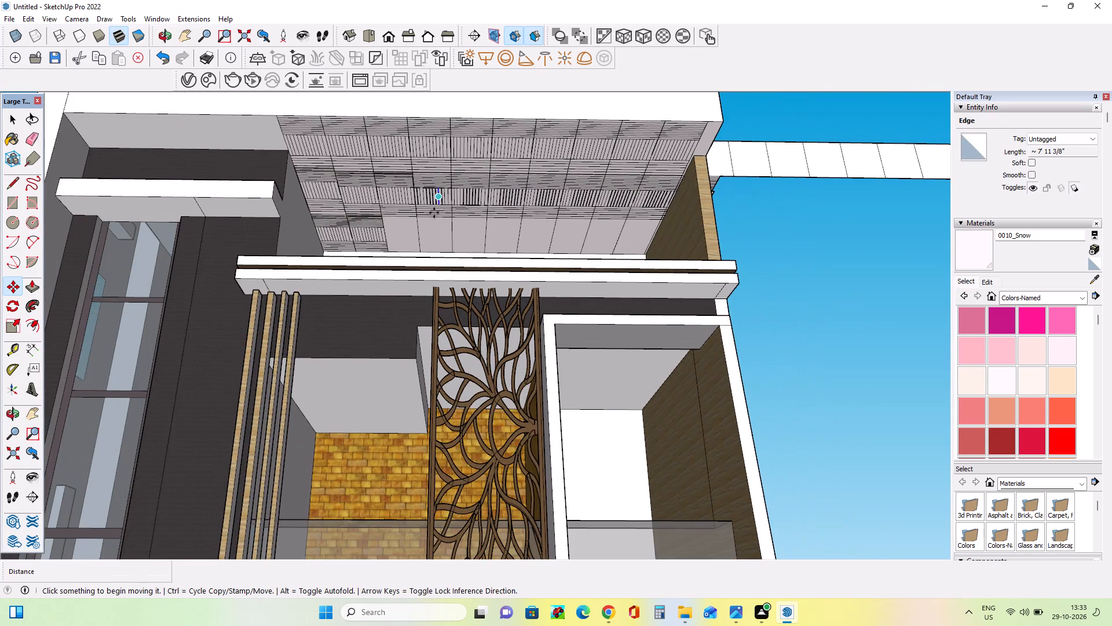
middle_click_drag(434, 213, 441, 224)
scroll(441, 221, "down", 1)
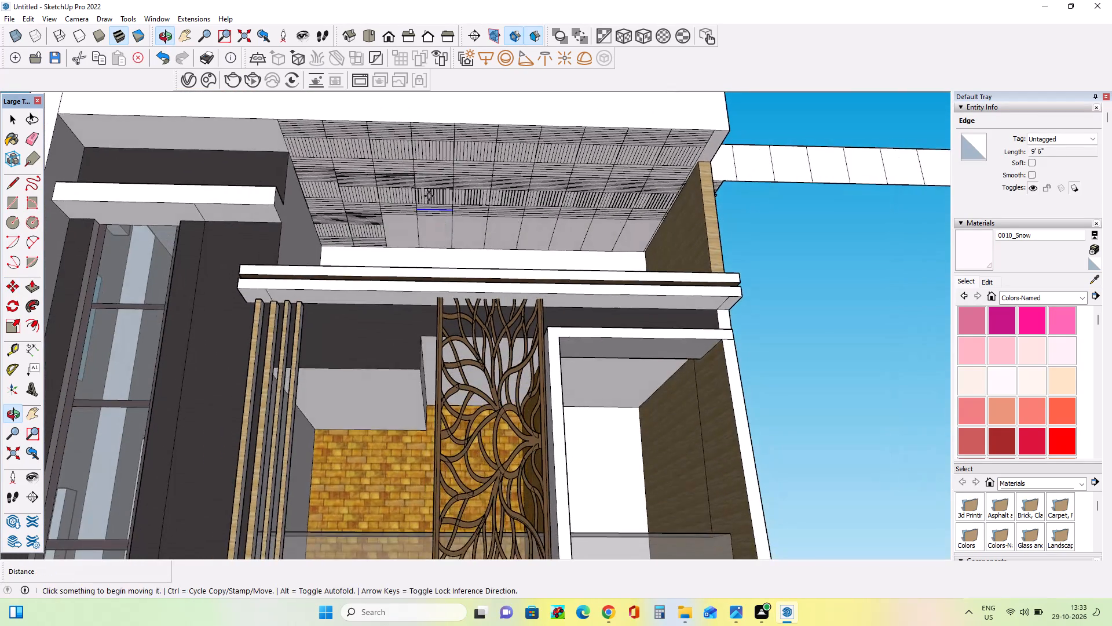
scroll(429, 195, "up", 11)
scroll(400, 210, "down", 10)
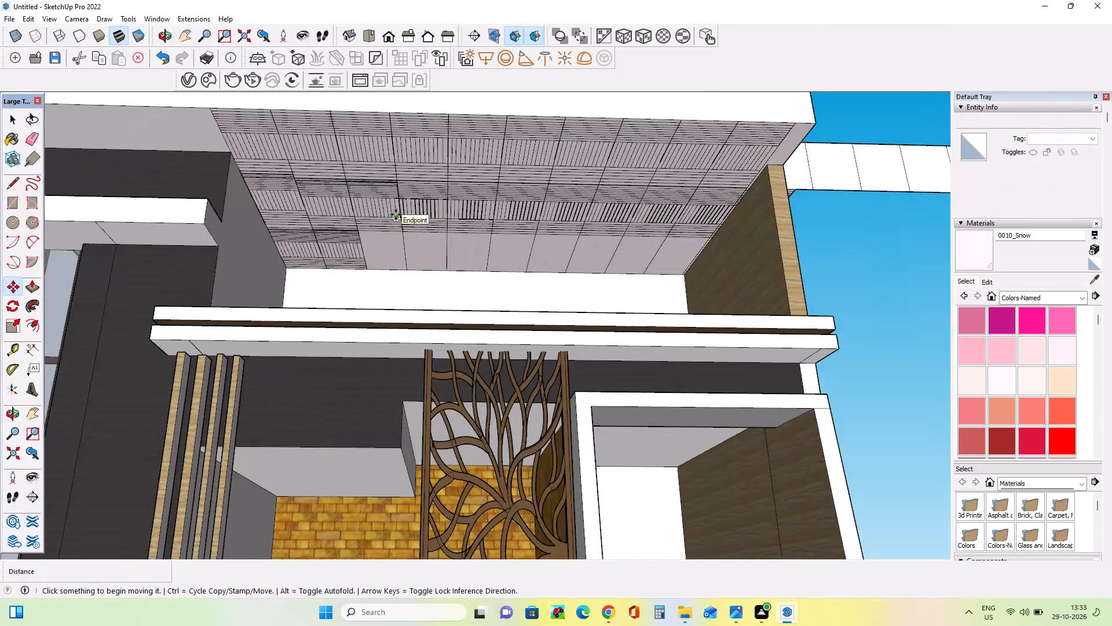
scroll(396, 214, "down", 4)
middle_click_drag(448, 219, 450, 201)
scroll(437, 191, "up", 5)
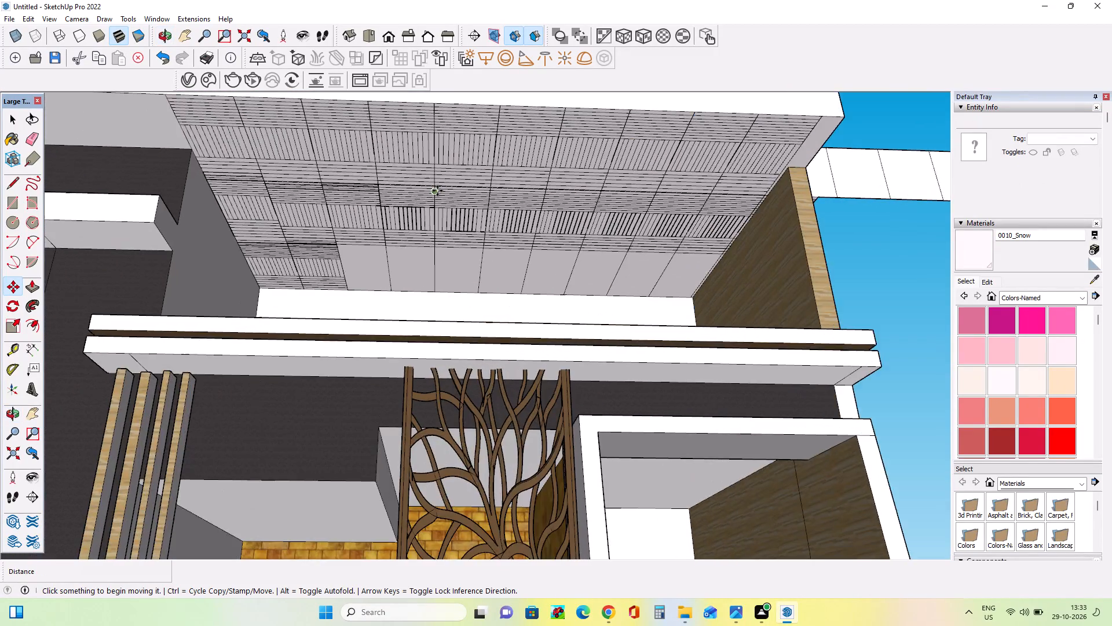
scroll(437, 191, "up", 3)
scroll(419, 195, "down", 9)
middle_click_drag(480, 239, 484, 262)
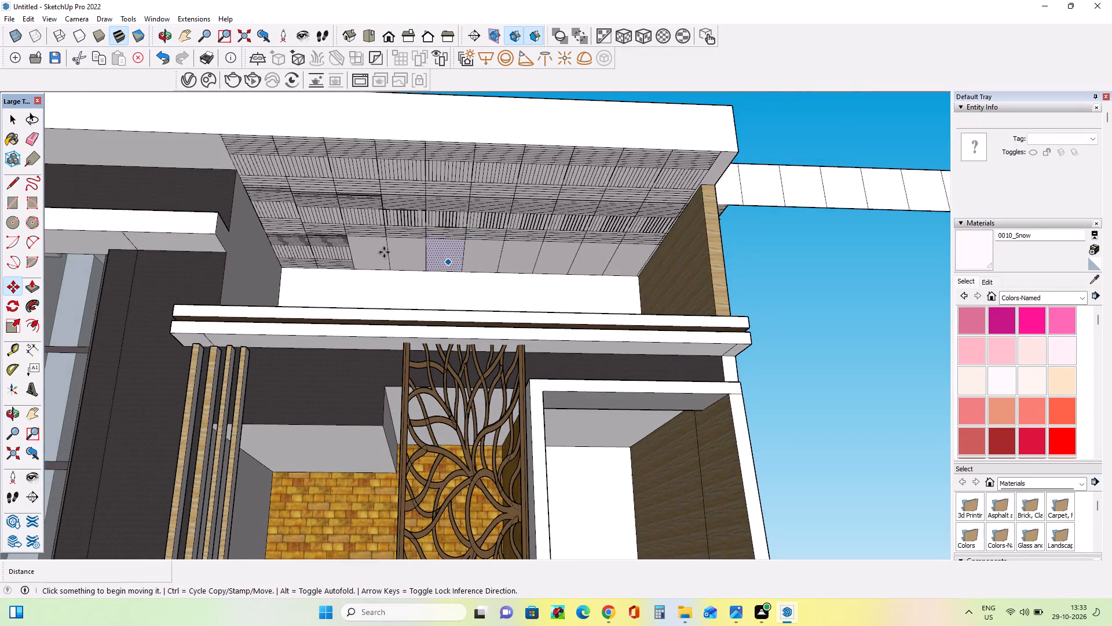
scroll(384, 252, "down", 3)
scroll(439, 248, "up", 13)
scroll(362, 276, "down", 4)
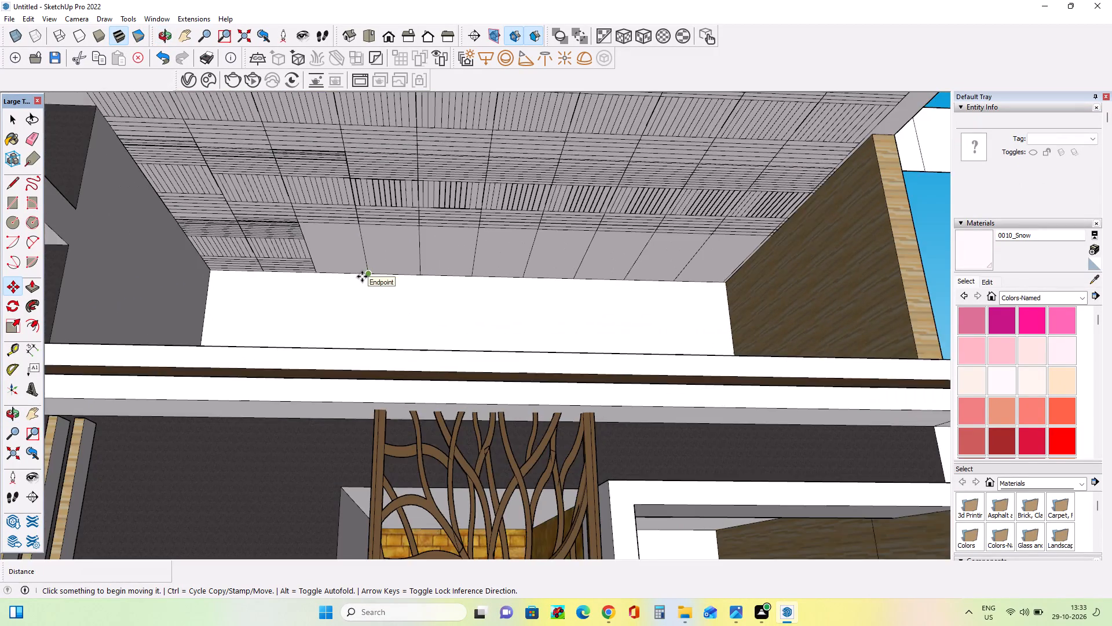
scroll(362, 276, "down", 2)
middle_click_drag(389, 249, 387, 217)
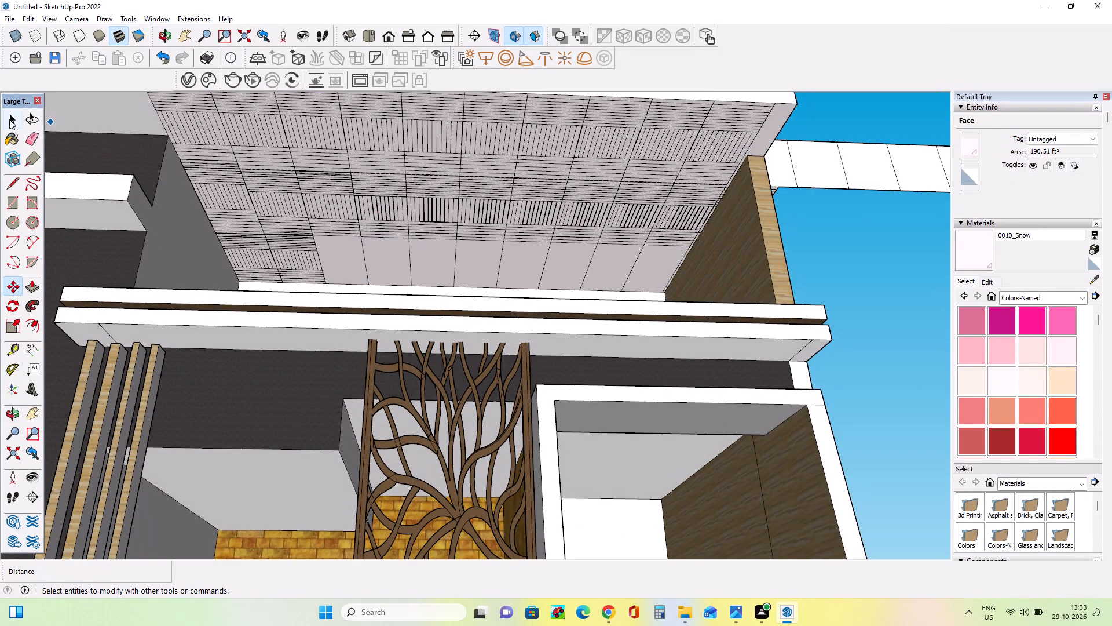
Erase the nearer segments of the stray white tile strip that extends beyond the building's side wall.
left_click(10, 119)
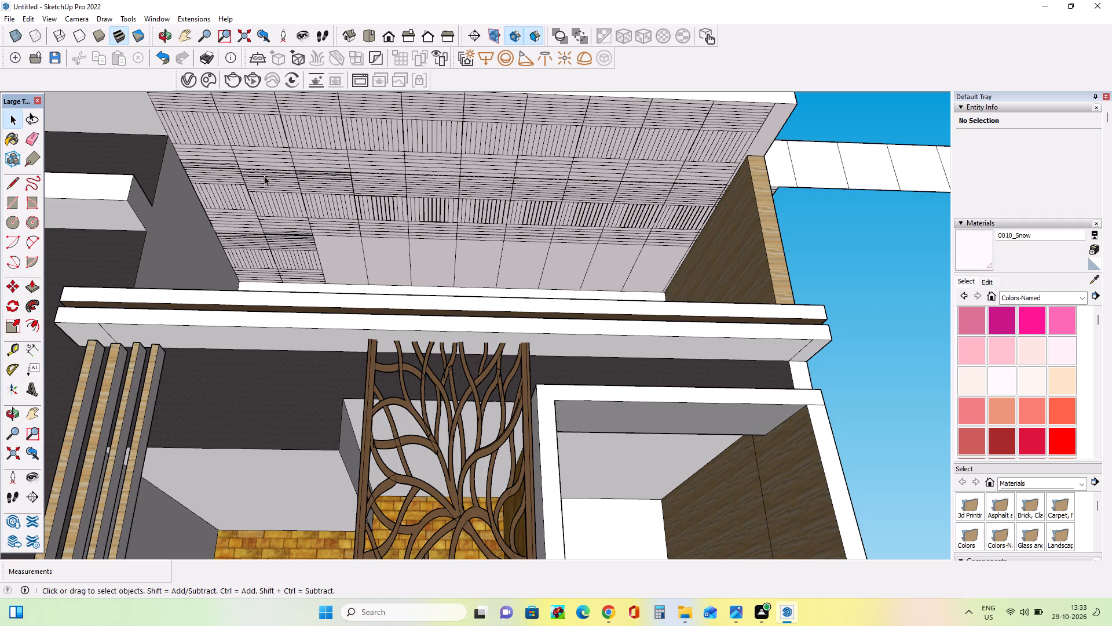
left_click(41, 136)
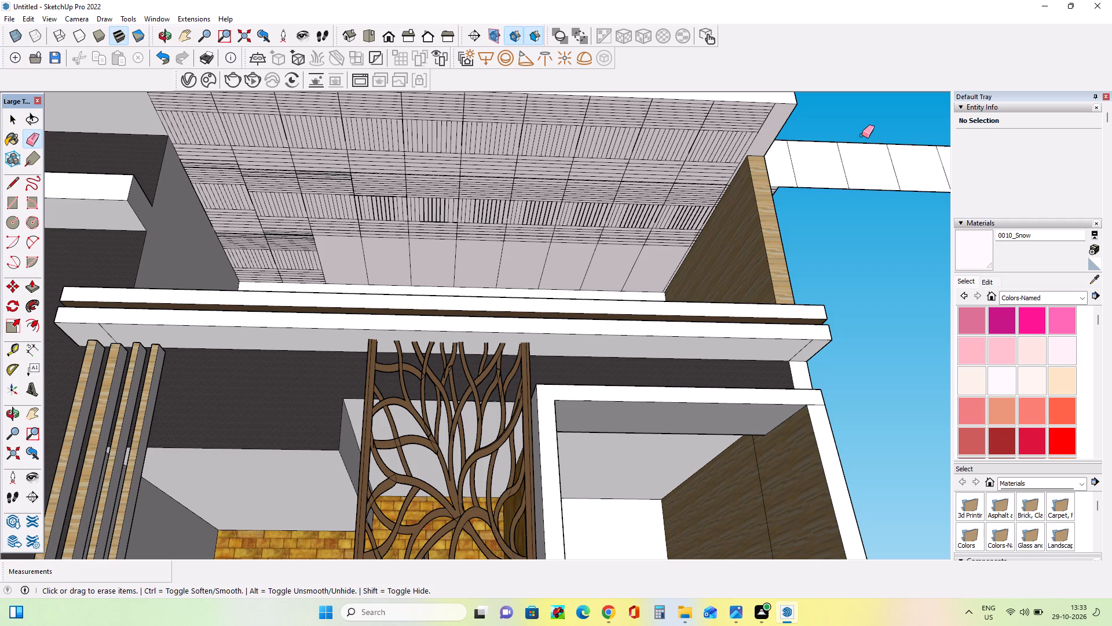
left_click_drag(862, 135, 834, 192)
left_click_drag(803, 134, 776, 185)
left_click_drag(791, 150, 784, 195)
left_click_drag(814, 193, 818, 200)
left_click_drag(821, 172, 823, 211)
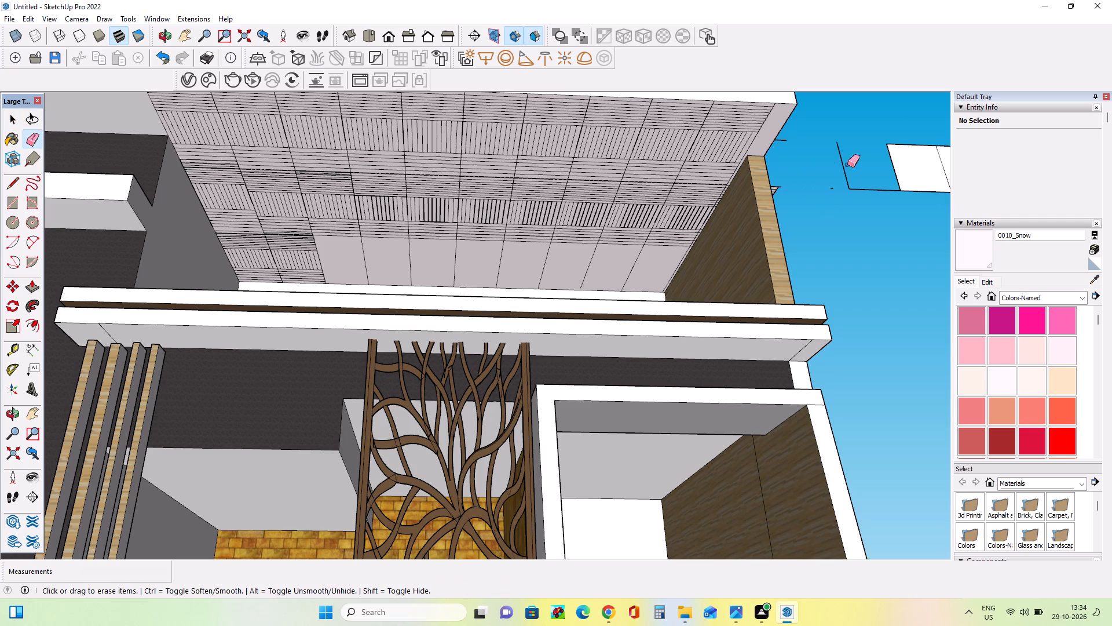
left_click_drag(858, 156, 844, 194)
left_click_drag(850, 170, 848, 188)
left_click_drag(854, 172, 855, 194)
left_click_drag(890, 178, 890, 203)
left_click_drag(897, 184, 897, 184)
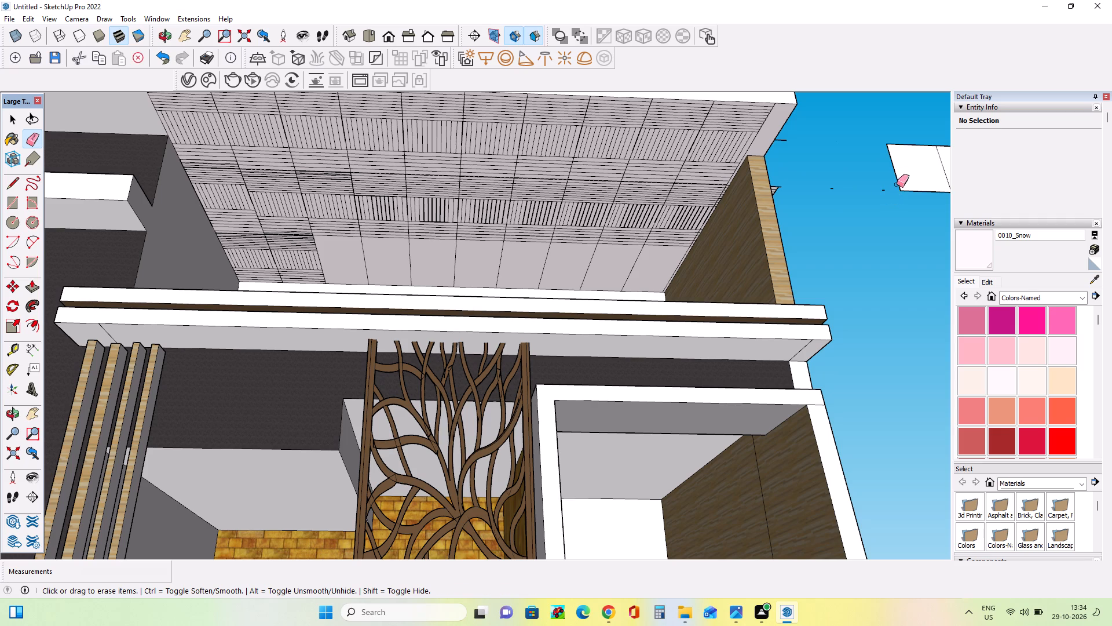
left_click_drag(897, 184, 897, 196)
left_click_drag(907, 195, 913, 213)
Erase the long stray edges protruding past the roof's side edge beside the overhanging grooved tile copy.
middle_click_drag(803, 203, 601, 259)
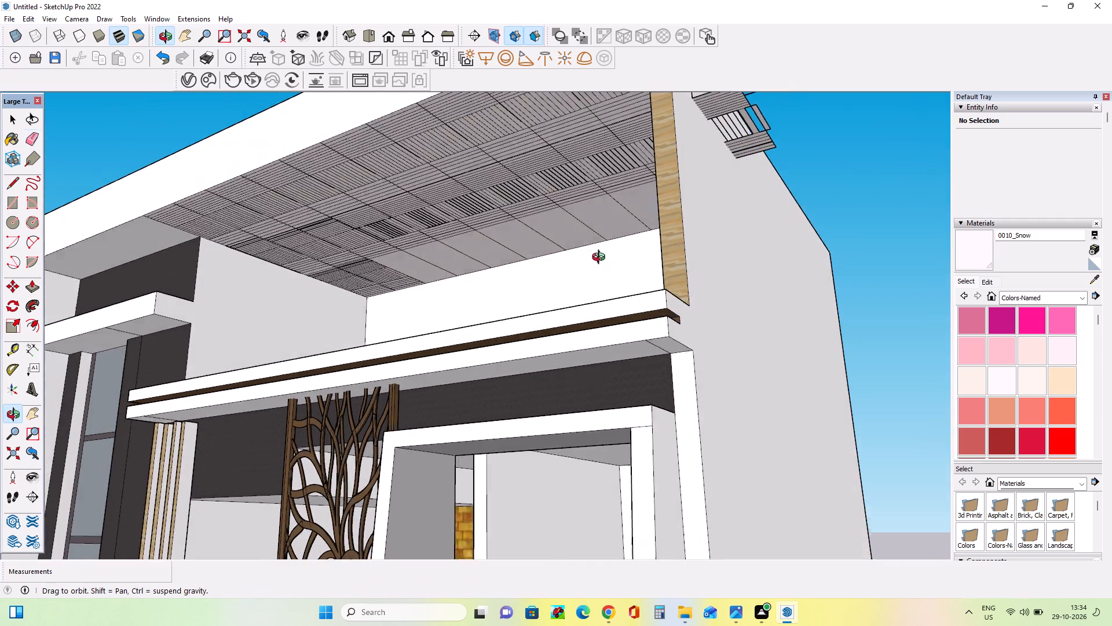
middle_click_drag(601, 259, 530, 371)
middle_click_drag(683, 219, 727, 401)
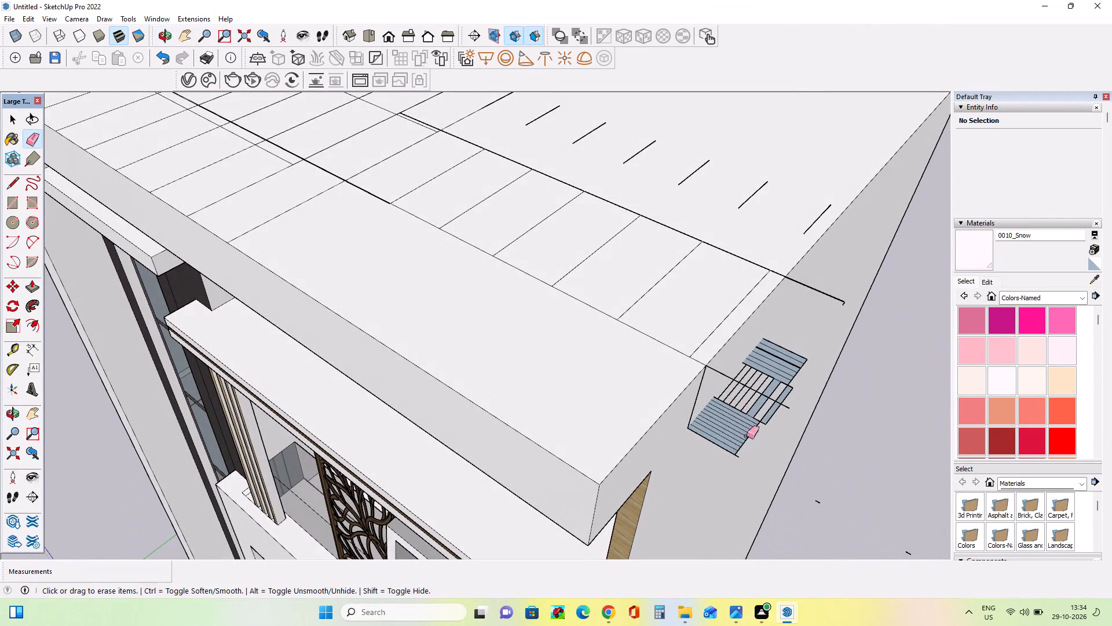
left_click_drag(745, 386, 752, 380)
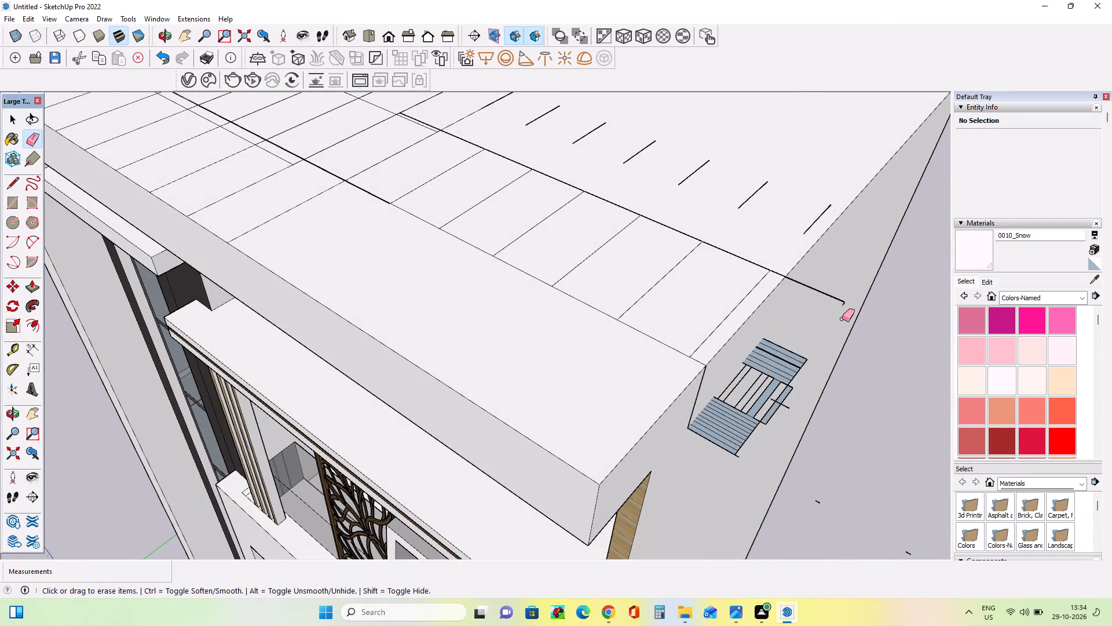
left_click_drag(838, 302, 845, 289)
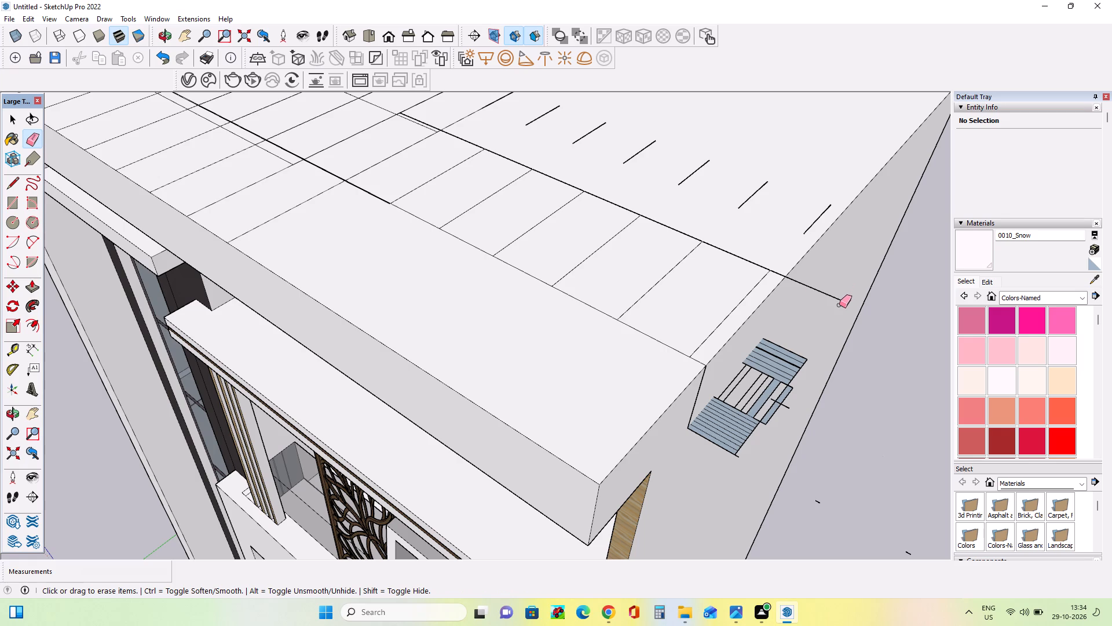
left_click_drag(839, 305, 850, 295)
left_click_drag(844, 310, 851, 297)
Erase the groove lines and outer border edges of the surplus tile copy sticking out of the side wall.
left_click_drag(781, 400, 780, 400)
left_click_drag(780, 400, 807, 367)
left_click_drag(803, 359, 801, 340)
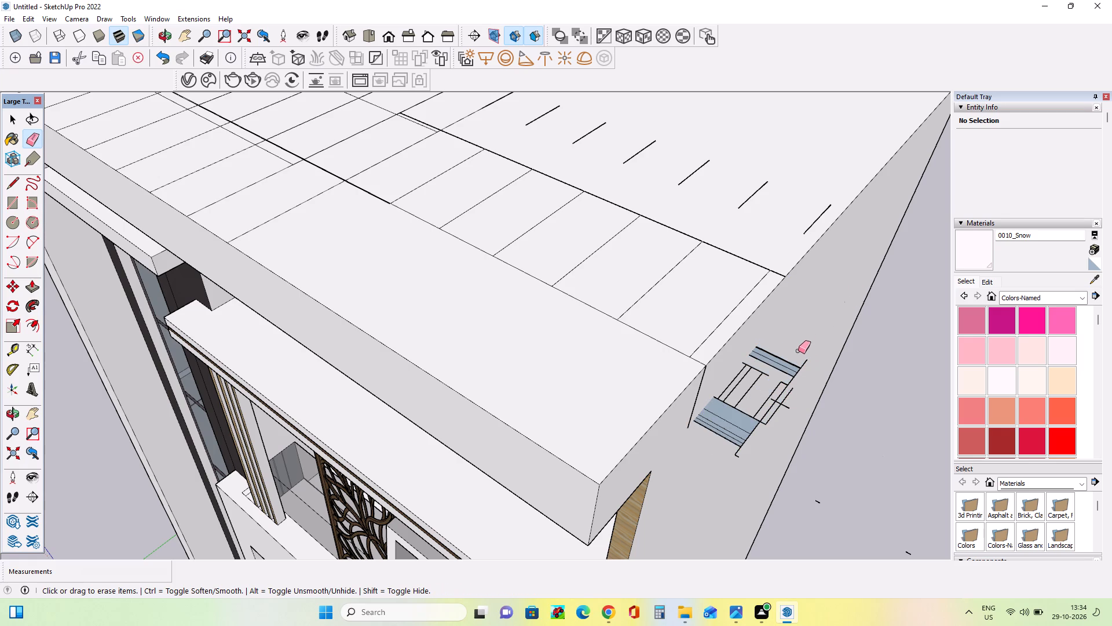
left_click_drag(798, 352, 833, 339)
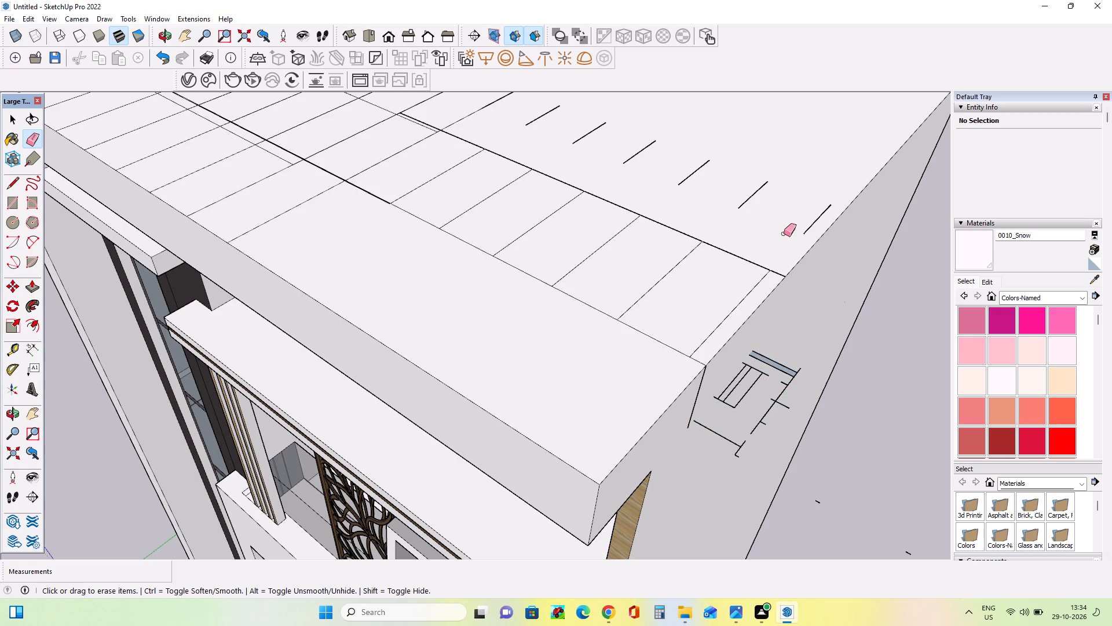
left_click_drag(787, 378, 799, 367)
left_click_drag(788, 379, 774, 396)
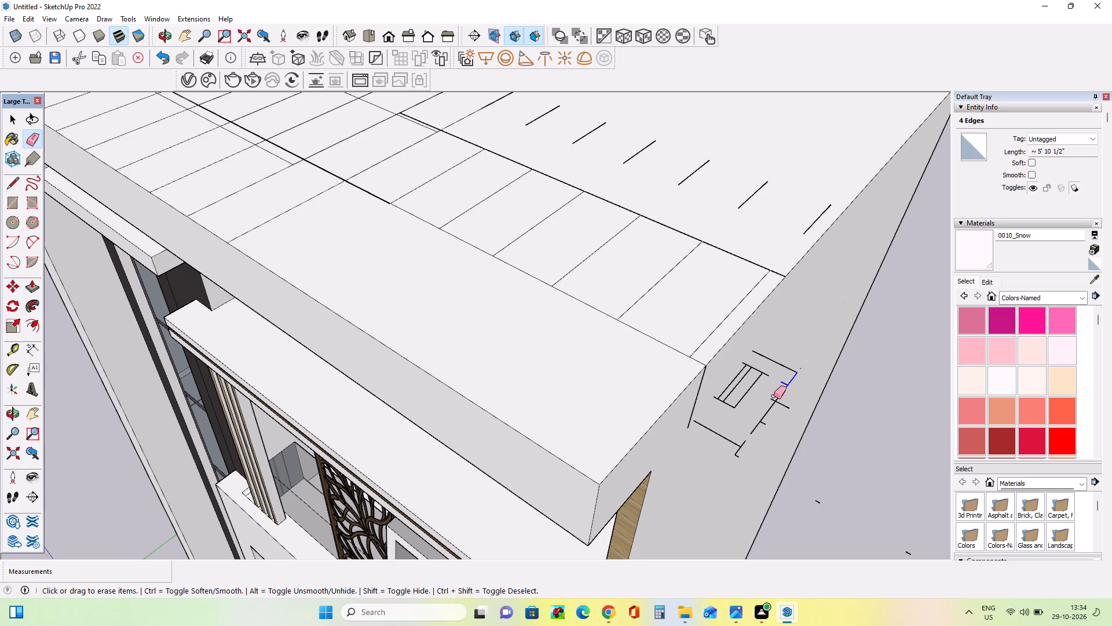
left_click_drag(774, 396, 781, 406)
left_click_drag(747, 428, 775, 413)
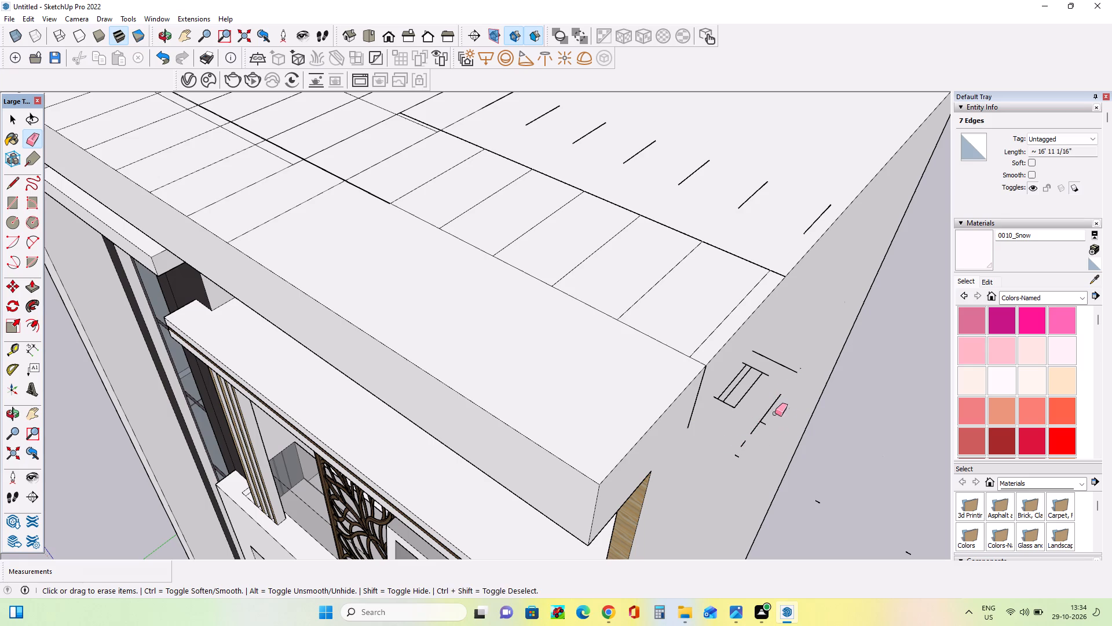
Erase the leftover border fragments and middle-band lines of the surplus tile copy outside the side wall.
left_click_drag(775, 413, 777, 411)
left_click_drag(754, 443, 762, 428)
left_click_drag(731, 447, 747, 440)
left_click_drag(740, 461, 744, 450)
left_click_drag(738, 459, 742, 452)
left_click_drag(737, 457, 748, 432)
left_click_drag(688, 406, 703, 391)
left_click_drag(705, 396, 751, 385)
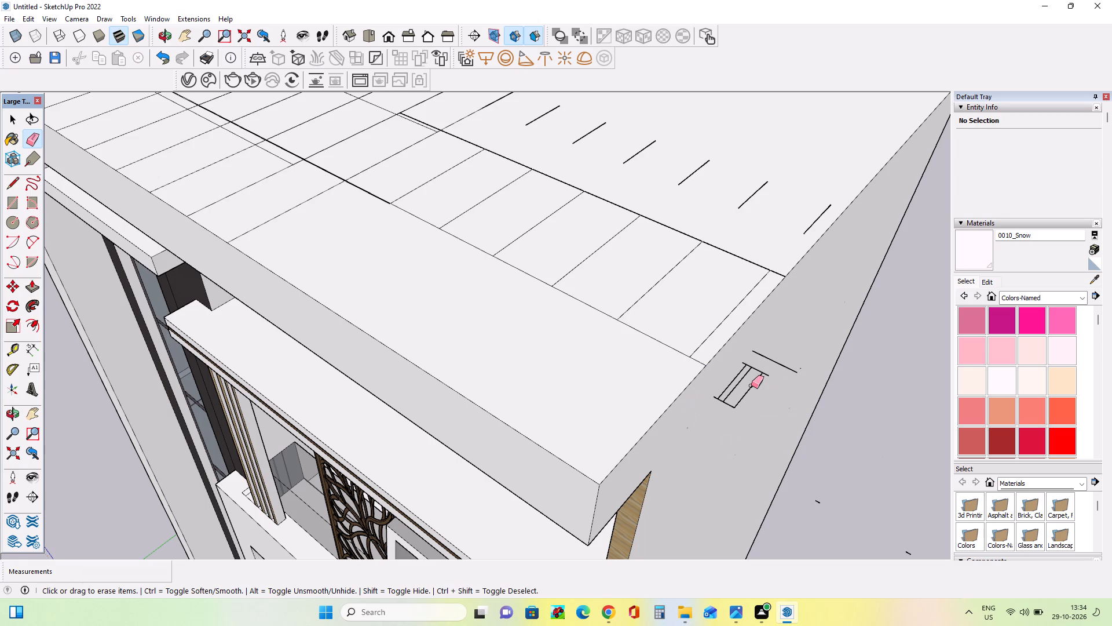
left_click_drag(751, 385, 766, 381)
left_click_drag(738, 405, 772, 366)
left_click_drag(719, 410, 762, 365)
left_click_drag(720, 401, 760, 355)
left_click_drag(735, 390, 753, 362)
left_click_drag(729, 388, 745, 366)
left_click_drag(731, 384, 759, 354)
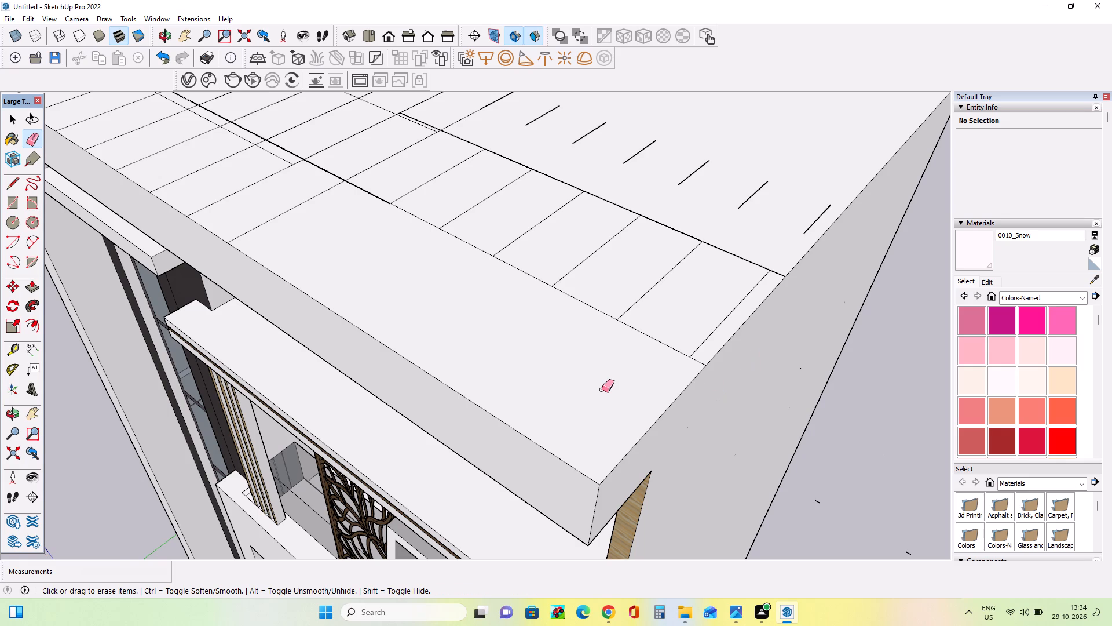
Erase the main gridlines of the stray tile outlines overhanging the roof's rear edge near the reference image.
scroll(602, 390, "down", 10)
middle_click_drag(602, 390, 648, 438)
scroll(639, 425, "down", 1)
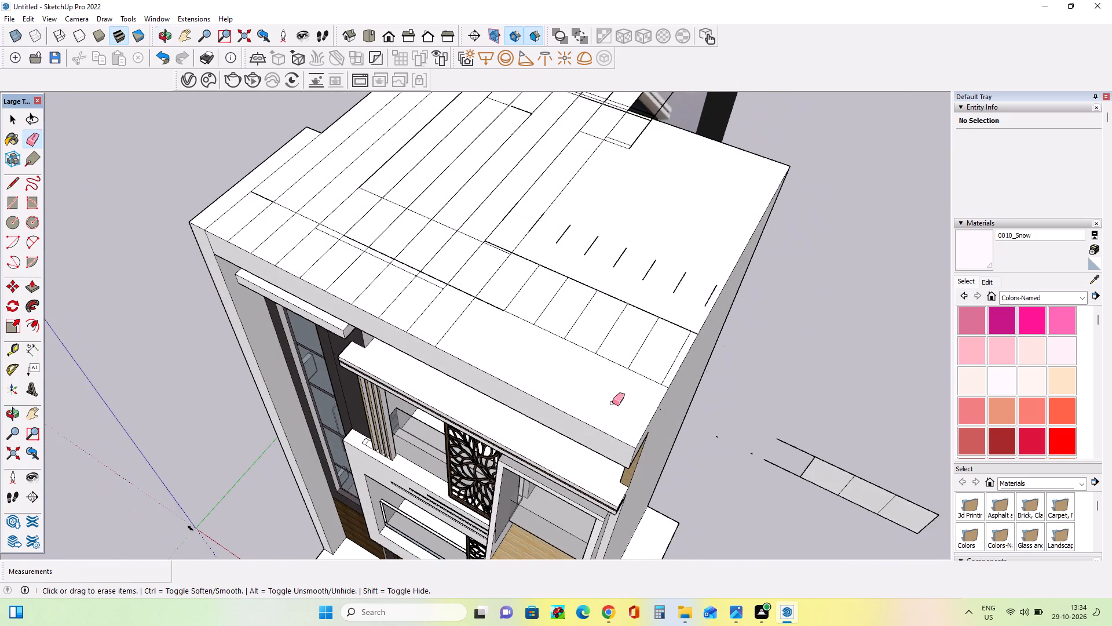
scroll(612, 399, "down", 4)
scroll(606, 313, "down", 4)
middle_click_drag(626, 364, 437, 375)
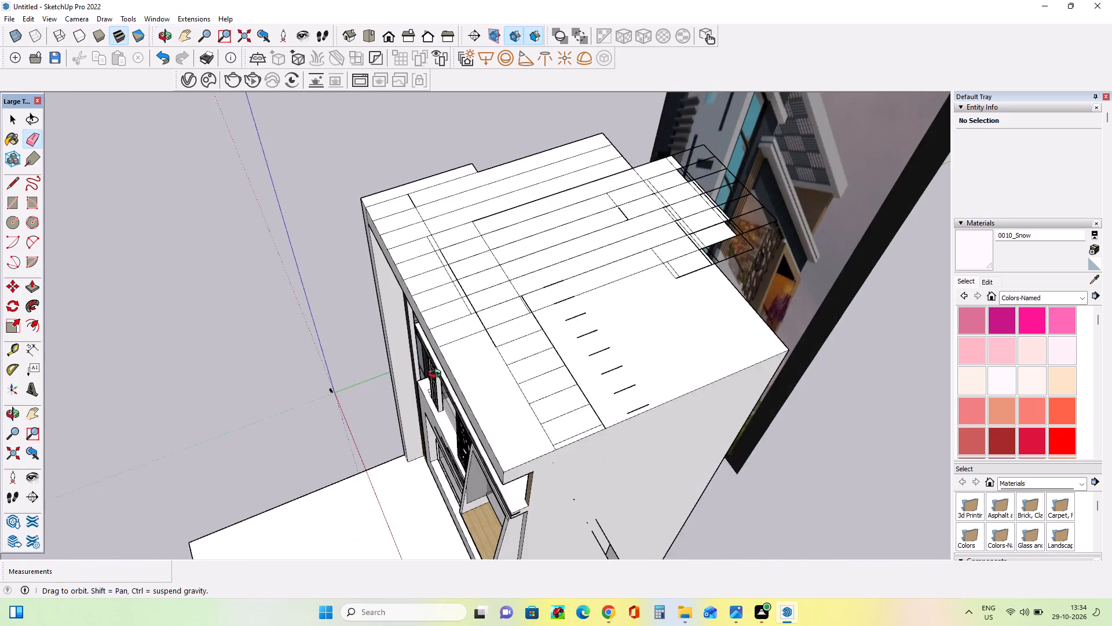
middle_click_drag(437, 375, 300, 264)
left_click_drag(771, 320, 763, 238)
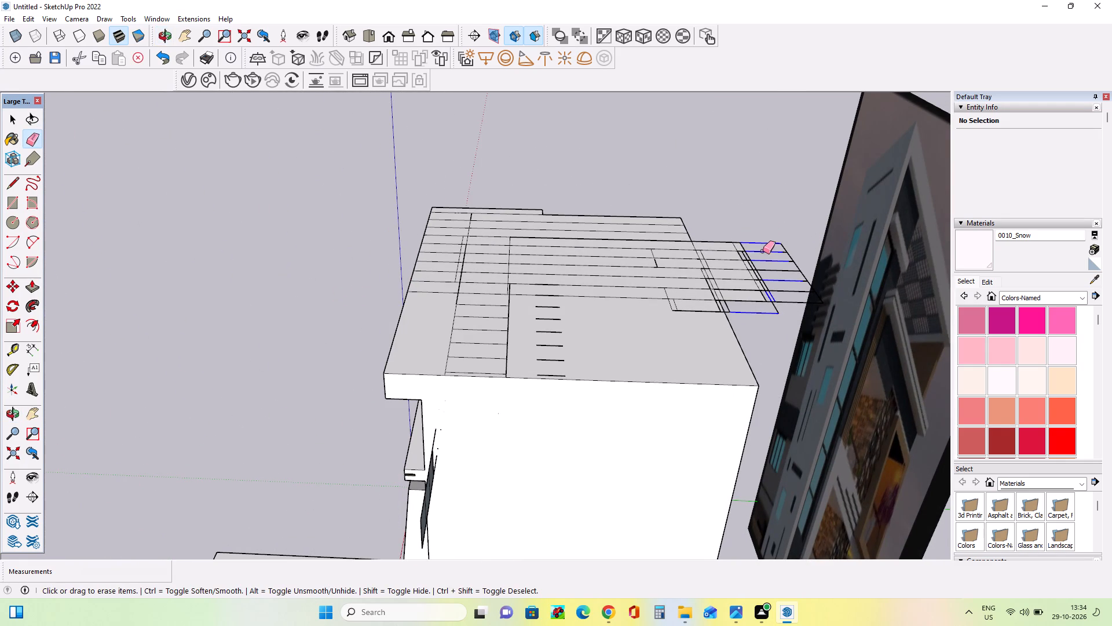
left_click_drag(751, 332, 732, 236)
left_click_drag(746, 314, 735, 234)
left_click_drag(743, 325, 736, 247)
left_click_drag(757, 301, 793, 236)
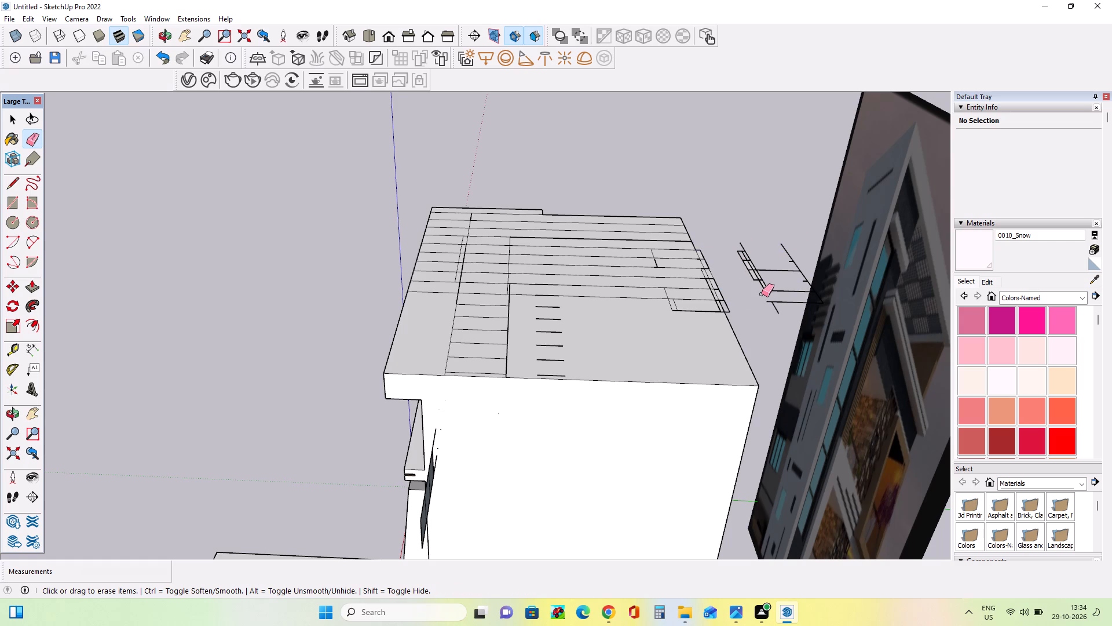
Erase the remaining crossing lines and short edge fragments of the stray outlines floating behind the roof's rear edge.
left_click_drag(762, 294, 789, 243)
left_click_drag(725, 286, 785, 256)
left_click_drag(732, 270, 766, 244)
left_click_drag(749, 252, 773, 258)
left_click_drag(739, 254, 767, 274)
left_click_drag(735, 263, 777, 298)
left_click_drag(772, 297, 787, 275)
left_click_drag(769, 331, 782, 297)
left_click_drag(771, 316, 780, 290)
left_click_drag(776, 304, 780, 291)
left_click_drag(768, 303, 775, 290)
left_click_drag(770, 301, 777, 283)
left_click_drag(759, 292, 770, 263)
left_click_drag(759, 278, 758, 249)
left_click(751, 249)
left_click_drag(749, 256, 752, 288)
Erase the outermost crossing line fragments floating in front of the reference image behind the roof's rear edge.
middle_click_drag(745, 274, 759, 427)
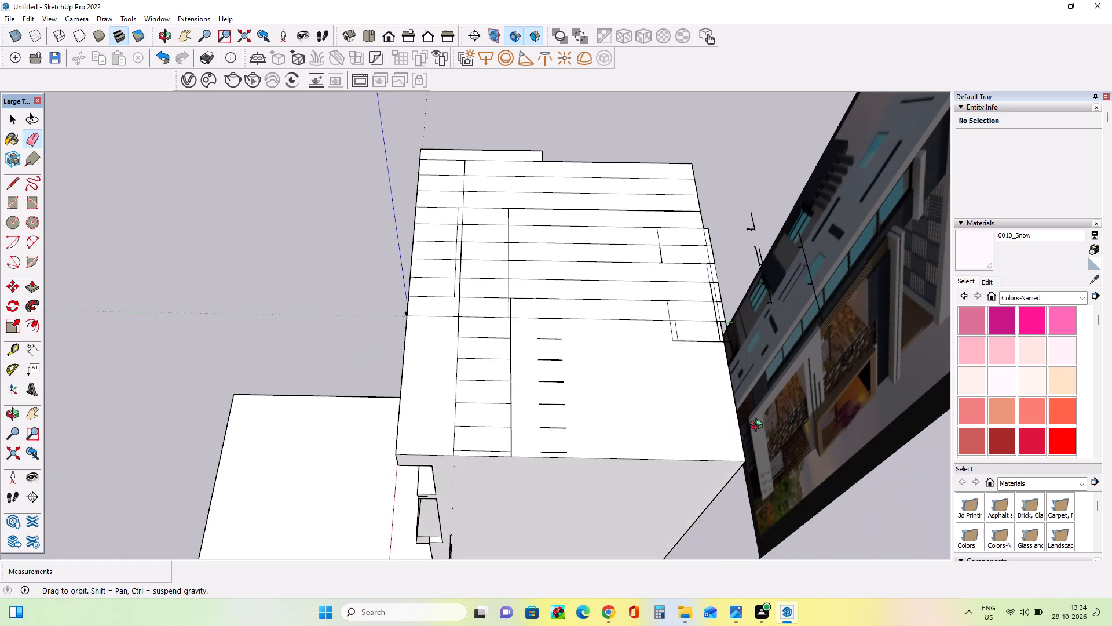
middle_click_drag(759, 427, 791, 346)
left_click_drag(809, 281, 814, 275)
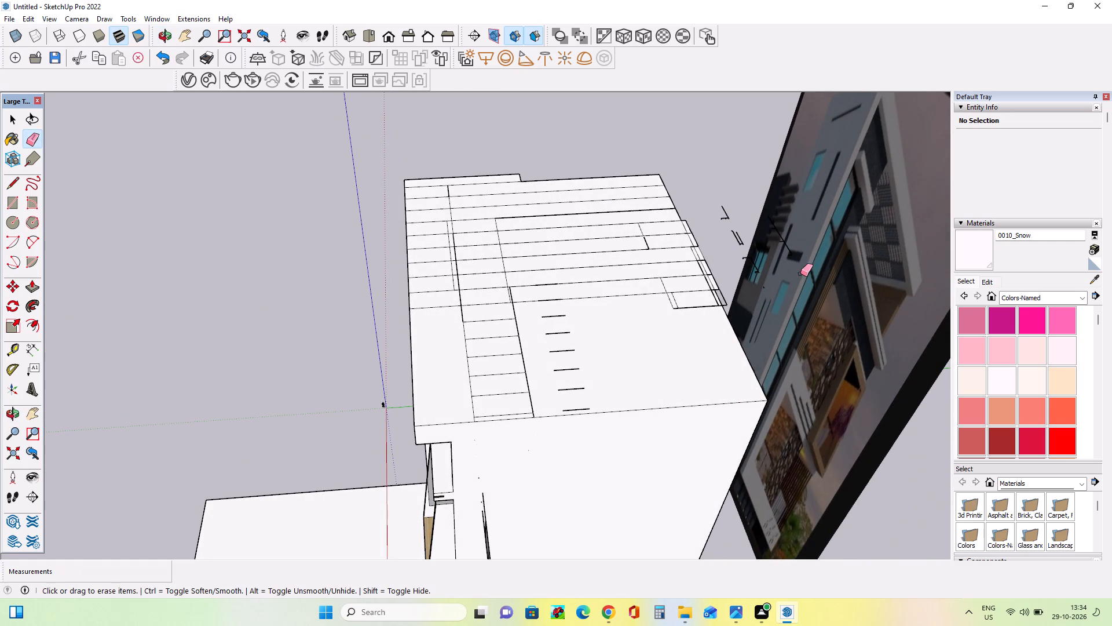
left_click(785, 246)
middle_click_drag(782, 246, 830, 318)
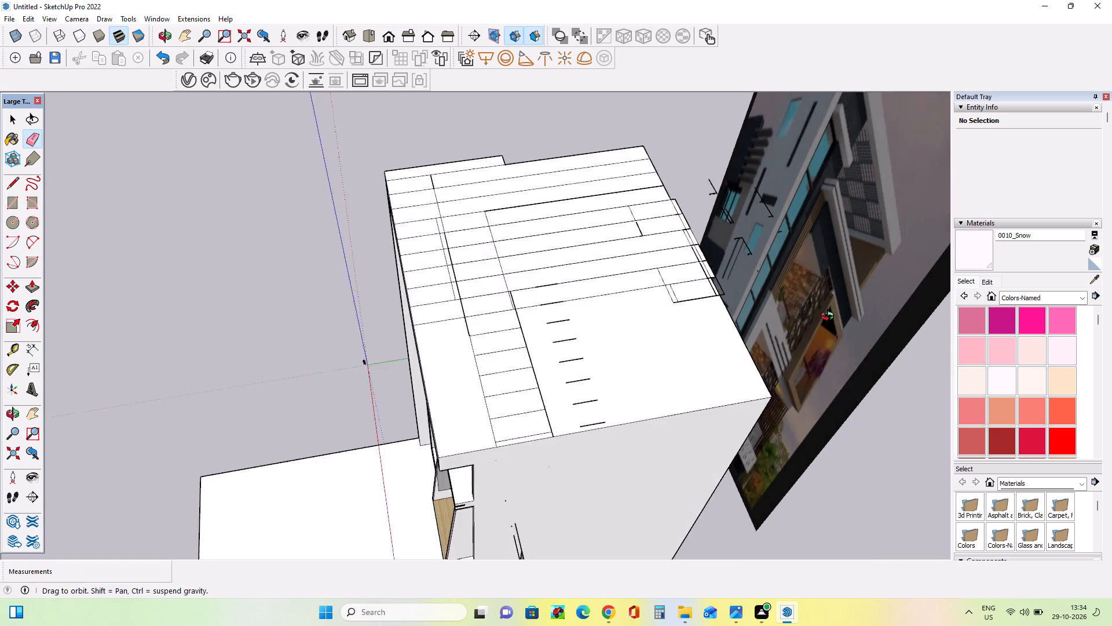
middle_click_drag(830, 318, 852, 341)
left_click_drag(752, 172, 752, 166)
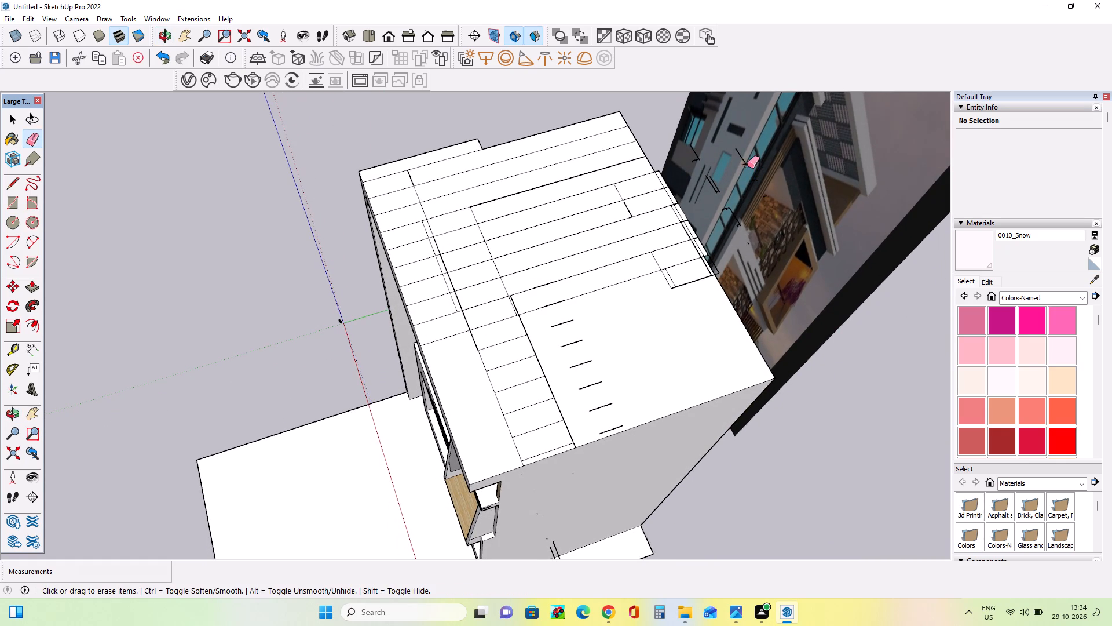
left_click_drag(743, 162, 750, 156)
left_click_drag(745, 166, 747, 160)
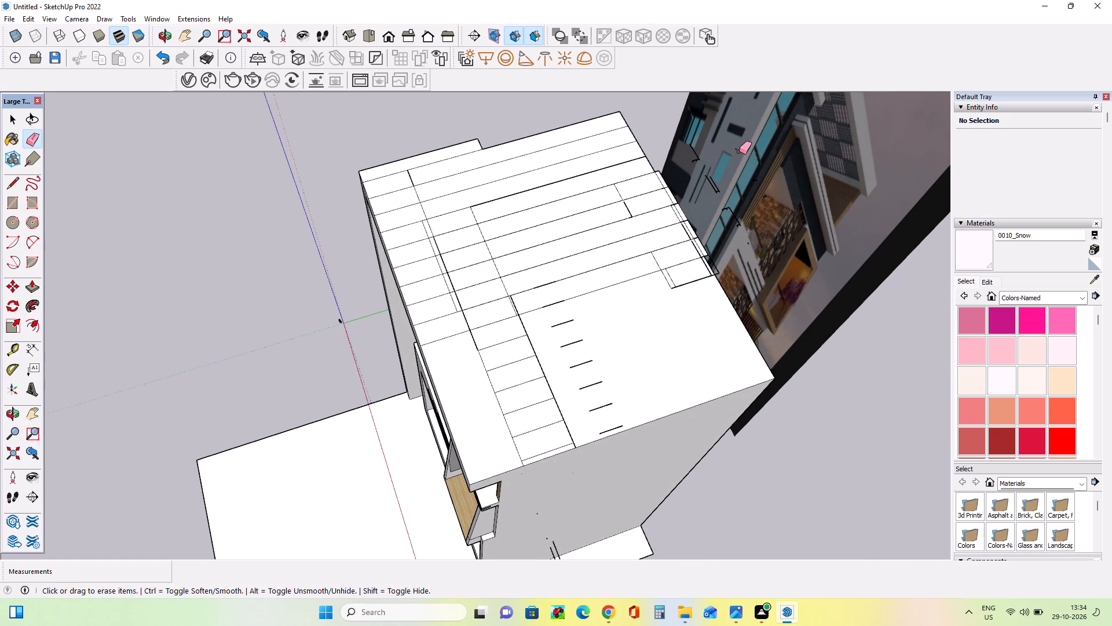
left_click_drag(738, 151, 738, 140)
left_click_drag(734, 149, 740, 144)
Erase the L-shaped line fragment floating beyond the roof's rear edge.
left_click_drag(687, 163, 699, 148)
left_click_drag(697, 162, 701, 150)
left_click_drag(692, 167, 700, 148)
left_click_drag(696, 162, 703, 151)
left_click_drag(686, 164, 710, 152)
left_click_drag(703, 157, 709, 154)
left_click_drag(700, 159, 708, 152)
Erase the pair of short parallel line fragments floating between the roof's rear edge and the reference image.
left_click_drag(708, 191, 716, 172)
left_click_drag(709, 192, 720, 172)
left_click_drag(717, 187, 720, 166)
left_click_drag(716, 188, 723, 198)
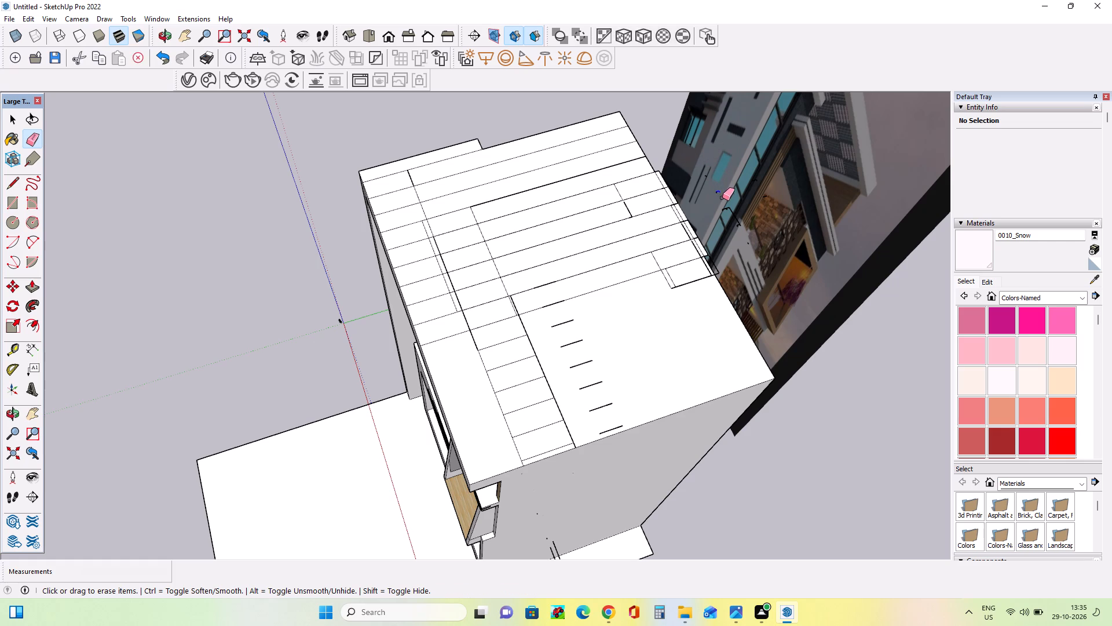
left_click_drag(719, 196, 724, 184)
left_click_drag(712, 203, 722, 179)
left_click_drag(716, 196, 717, 174)
left_click_drag(705, 180, 715, 153)
left_click_drag(701, 176, 710, 162)
left_click_drag(694, 191, 715, 160)
left_click_drag(700, 176, 717, 177)
left_click_drag(704, 173, 714, 172)
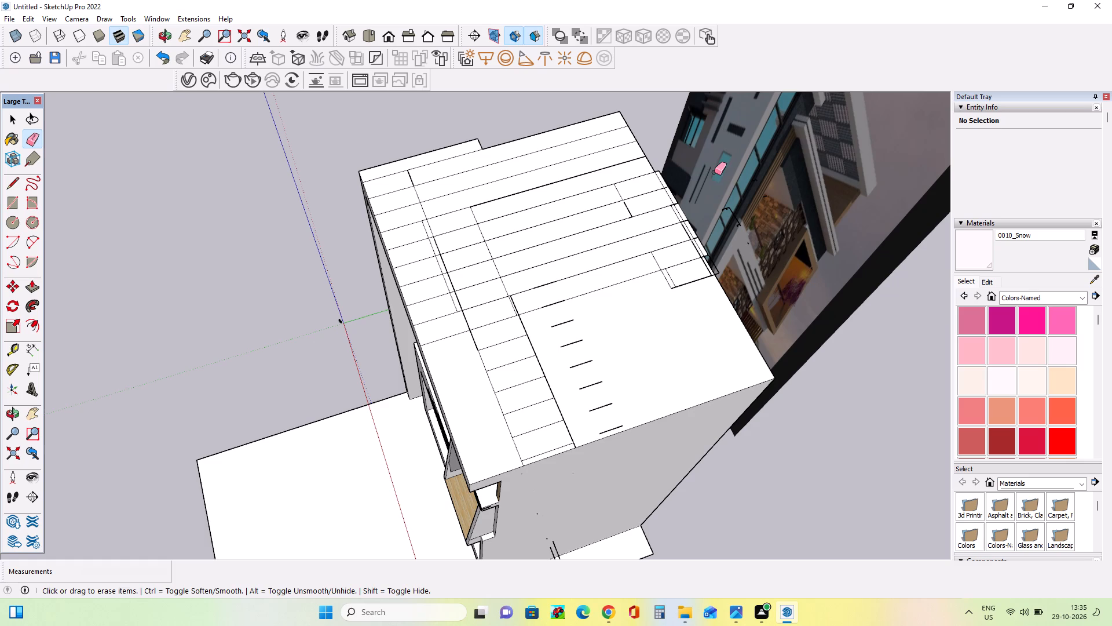
left_click_drag(714, 172, 718, 175)
Erase the bracket-shaped line fragment floating close to the roof's rear edge, including its tiny leftover pieces.
middle_click_drag(686, 197, 518, 94)
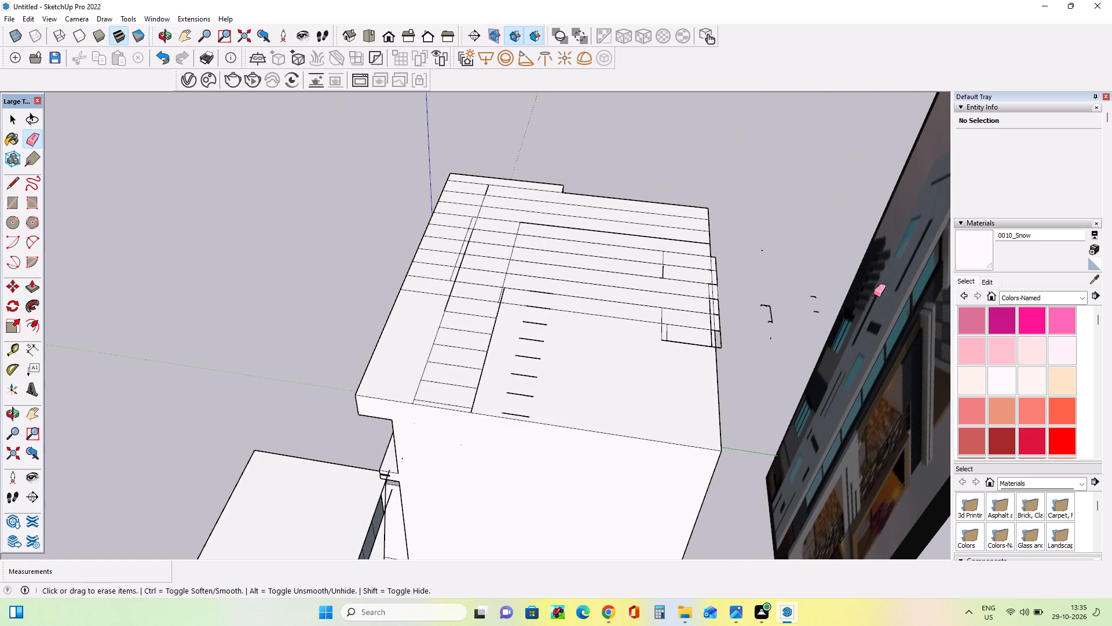
middle_click_drag(987, 412, 953, 373)
middle_click_drag(865, 383, 863, 356)
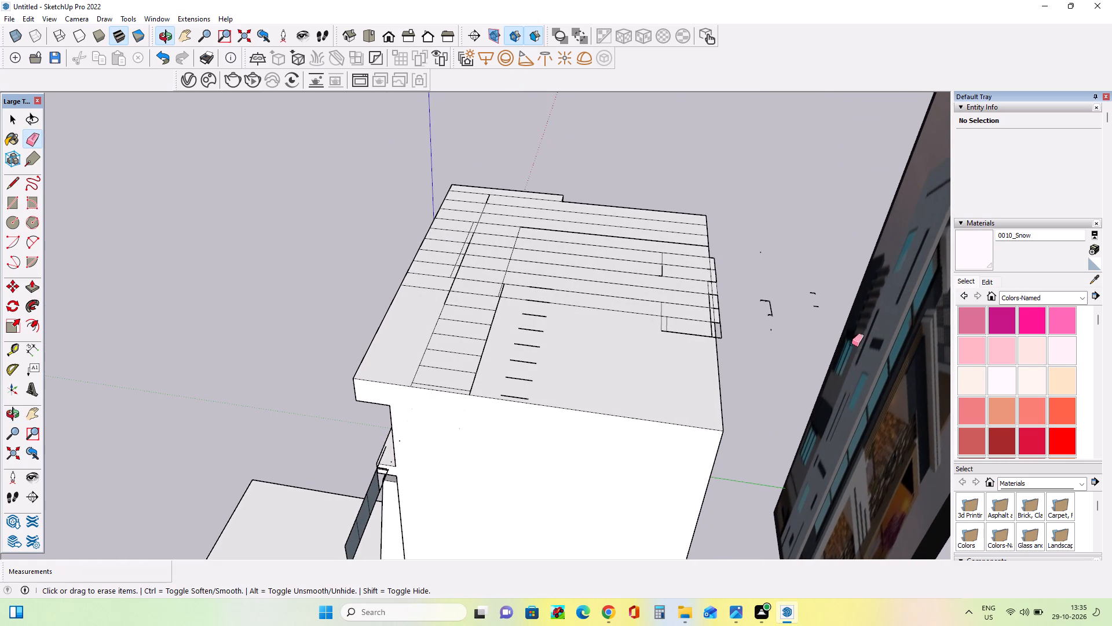
left_click_drag(753, 313, 788, 297)
left_click_drag(765, 314, 780, 278)
left_click(771, 296)
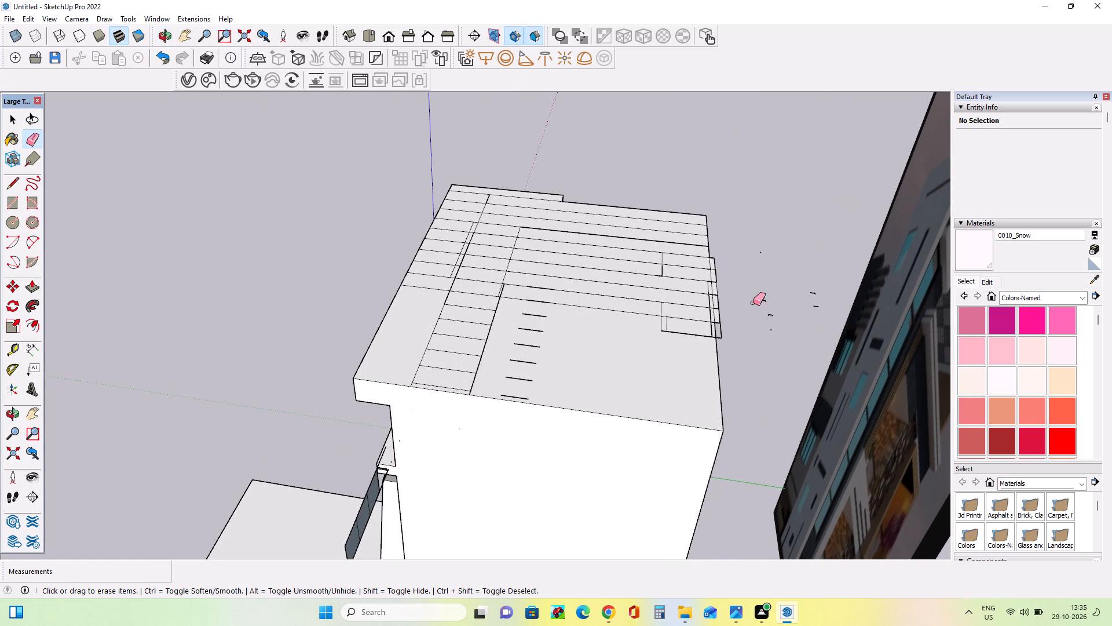
left_click_drag(762, 302, 782, 297)
left_click_drag(769, 322, 780, 298)
left_click_drag(773, 318, 781, 301)
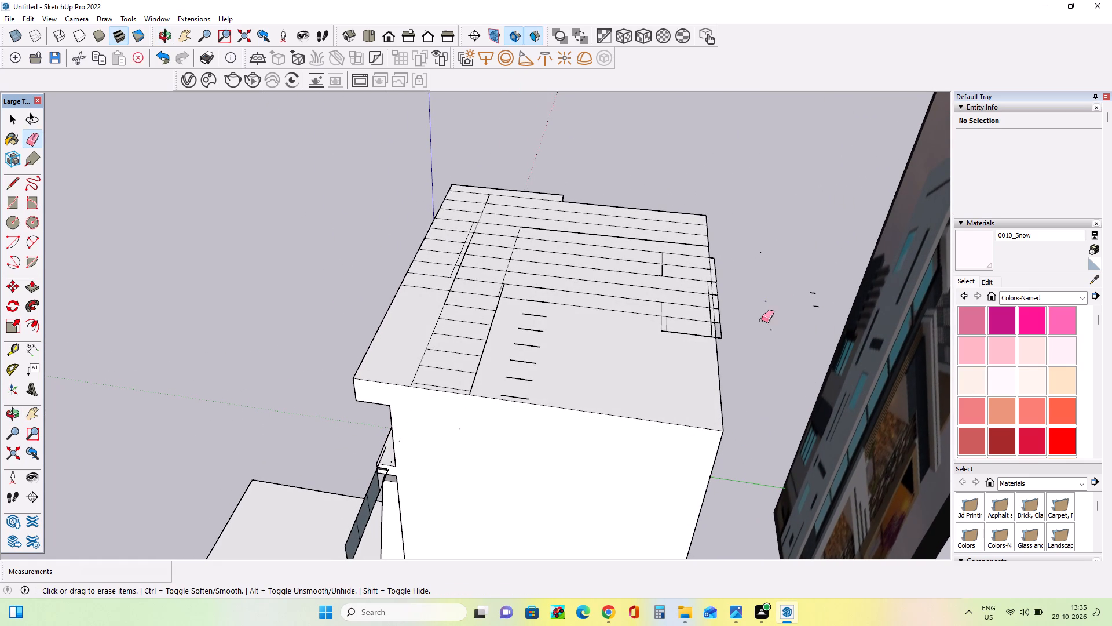
left_click_drag(762, 320, 791, 296)
left_click_drag(771, 311, 781, 303)
left_click_drag(765, 330, 774, 310)
left_click_drag(768, 330, 776, 316)
left_click_drag(766, 337, 774, 316)
left_click_drag(767, 303, 774, 289)
left_click_drag(768, 300, 771, 292)
left_click_drag(763, 305, 781, 285)
Erase the last two small dashes floating between the roof's rear edge and the reference image.
left_click_drag(762, 292, 827, 267)
left_click_drag(824, 286, 813, 303)
left_click_drag(814, 281, 818, 303)
left_click_drag(818, 296, 821, 315)
left_click_drag(819, 288, 821, 339)
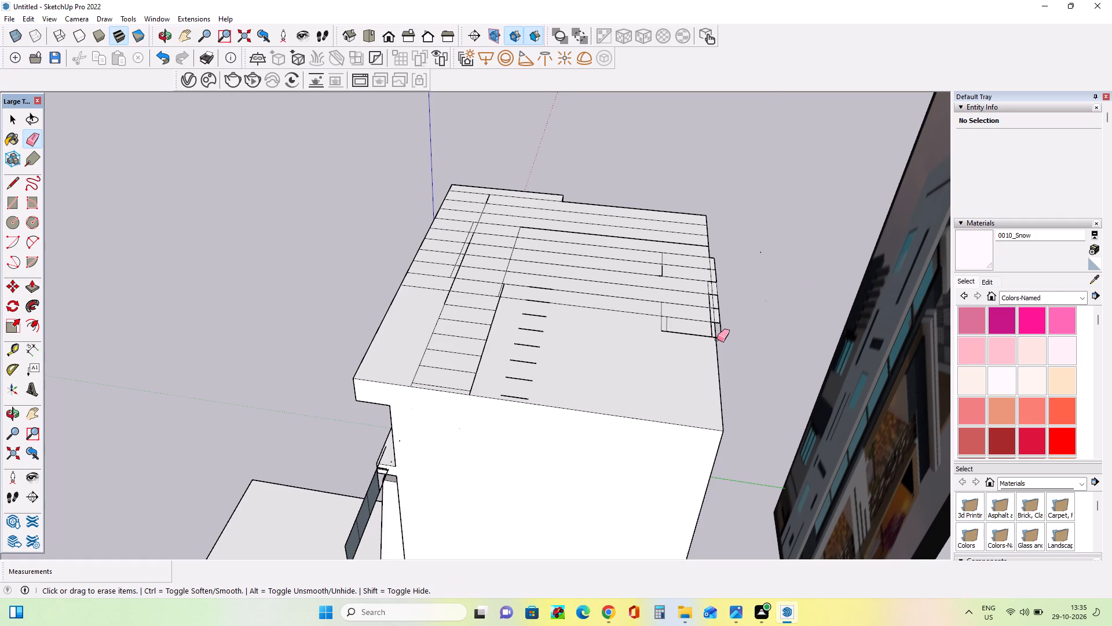
Erase the outer border edges of the tile outlines overhanging the roof's rear edge.
left_click_drag(718, 340, 716, 254)
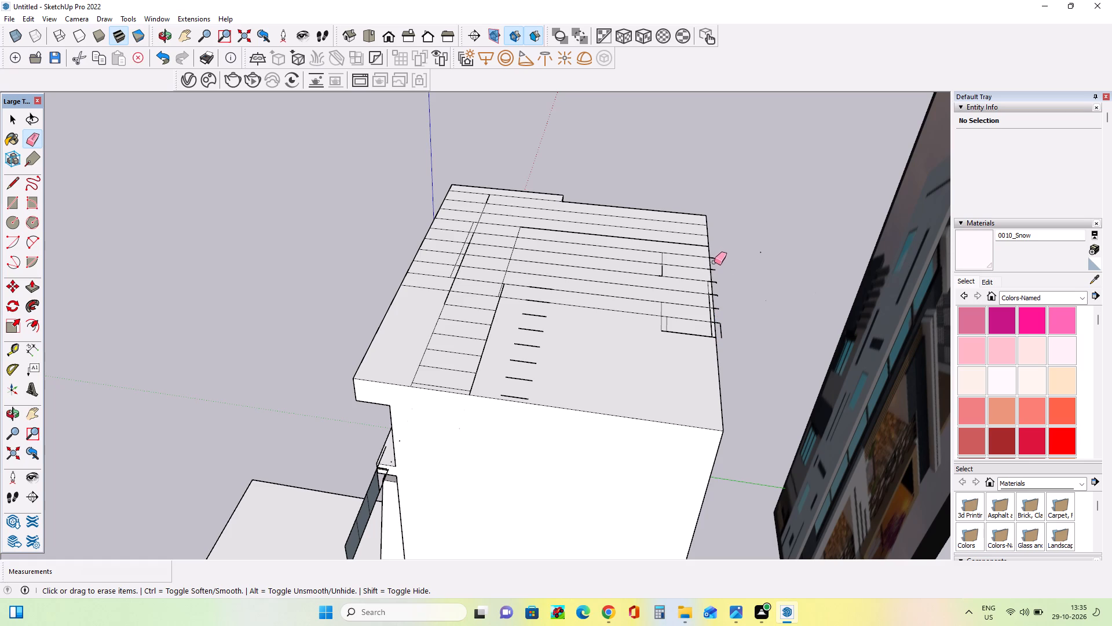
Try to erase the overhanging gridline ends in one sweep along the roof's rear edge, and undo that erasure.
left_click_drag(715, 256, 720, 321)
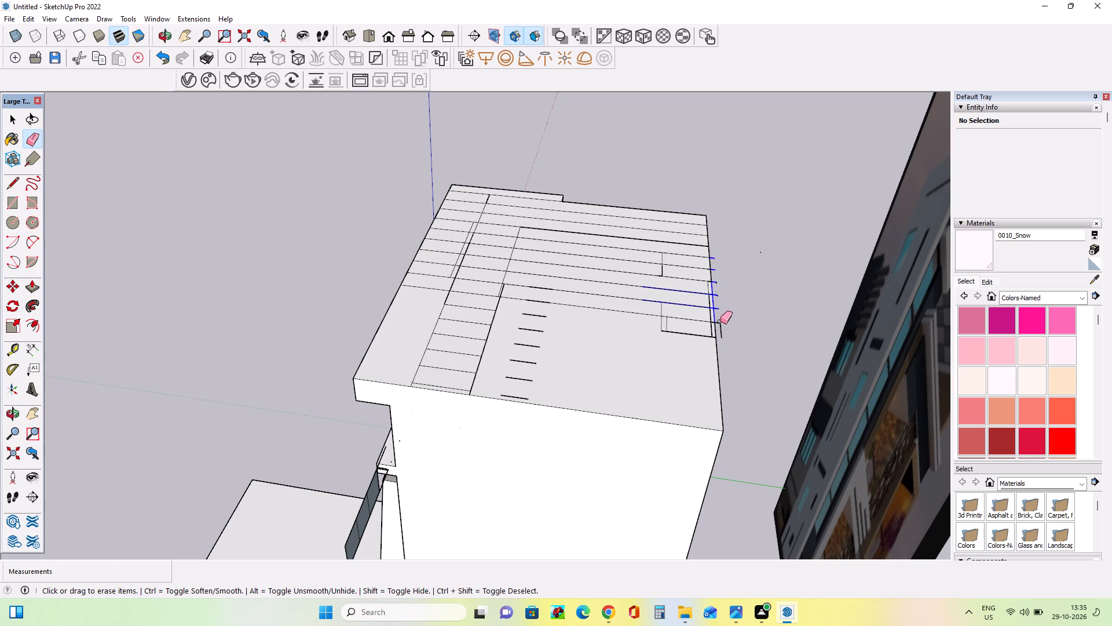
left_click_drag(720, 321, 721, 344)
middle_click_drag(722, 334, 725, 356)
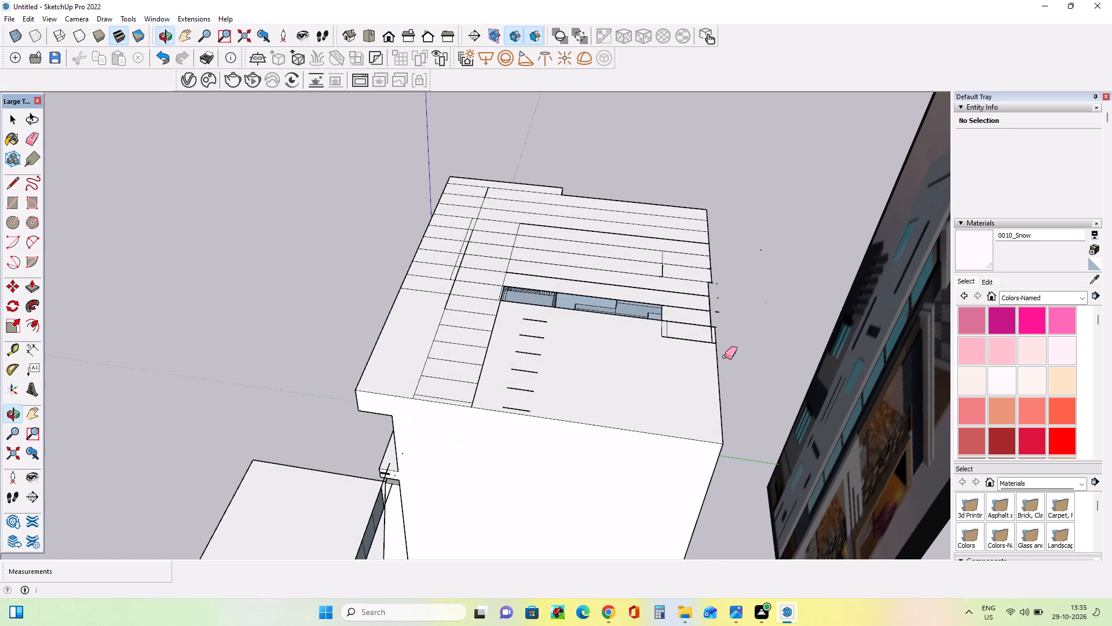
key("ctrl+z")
Erase the corner piece and each short gridline stub overhanging the roof's rear edge one by one.
middle_click_drag(733, 343, 748, 394)
scroll(722, 347, "up", 3)
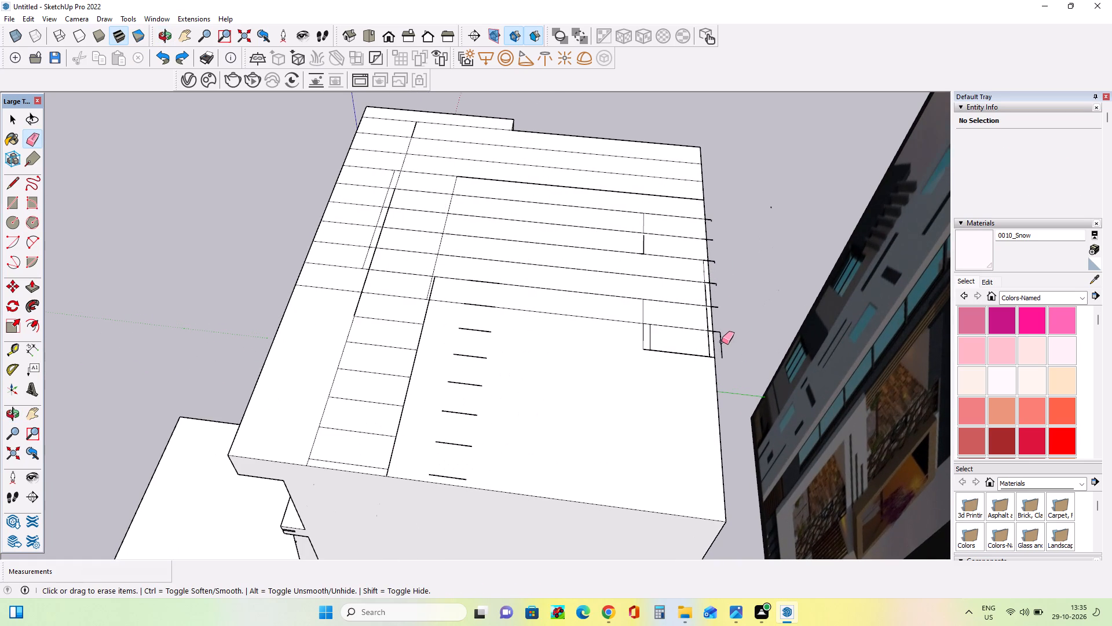
left_click_drag(722, 341, 738, 328)
left_click_drag(717, 334, 719, 327)
left_click_drag(717, 309, 720, 294)
left_click_drag(715, 284, 718, 269)
left_click_drag(714, 308, 723, 299)
left_click_drag(714, 285, 719, 272)
left_click_drag(714, 265, 718, 254)
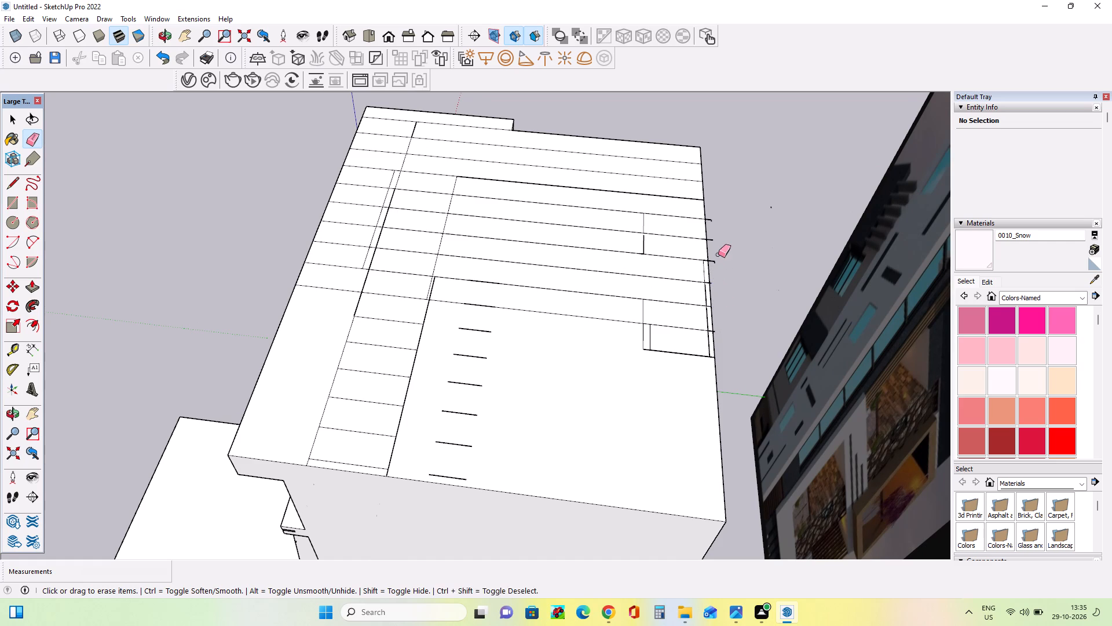
left_click_drag(718, 254, 722, 244)
left_click(715, 260)
left_click_drag(714, 268, 714, 252)
left_click_drag(713, 249, 711, 233)
left_click_drag(710, 241, 710, 213)
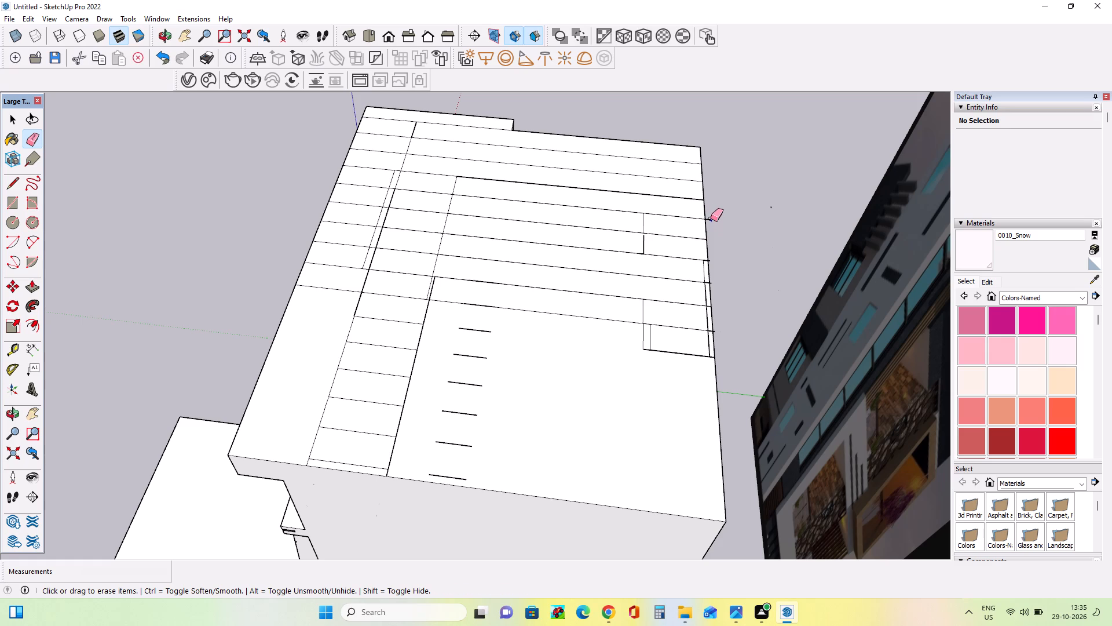
left_click_drag(711, 225, 718, 199)
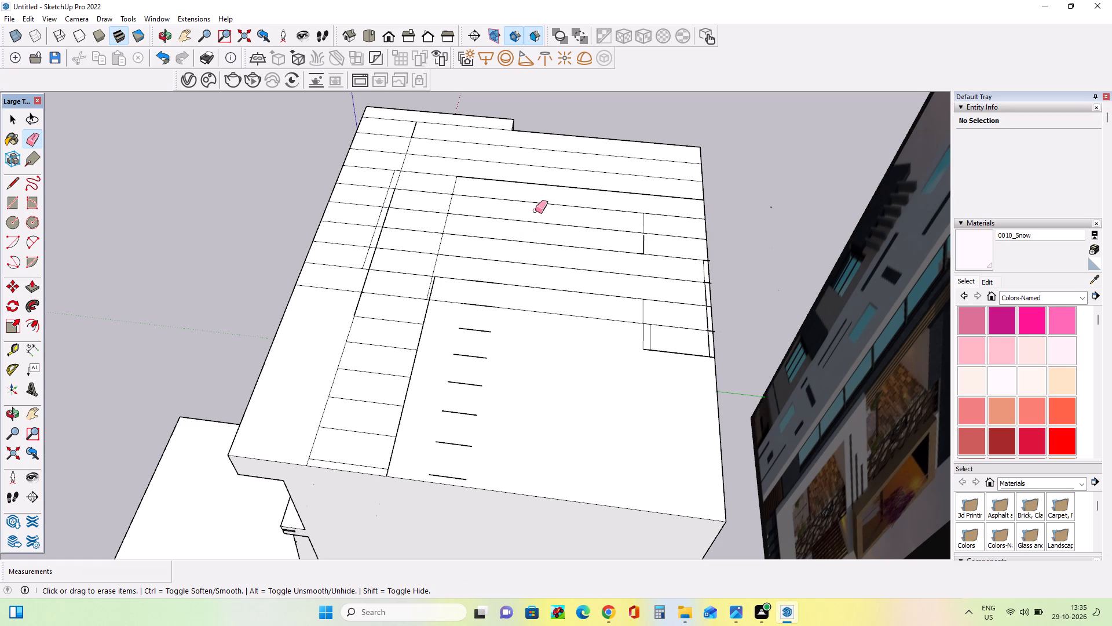
Erase a band of the parallel gridline segments across the middle of the roof's top face.
left_click_drag(535, 212, 497, 357)
Examine the grooved ceiling panels from below at the front of the building.
middle_click_drag(521, 358, 867, 0)
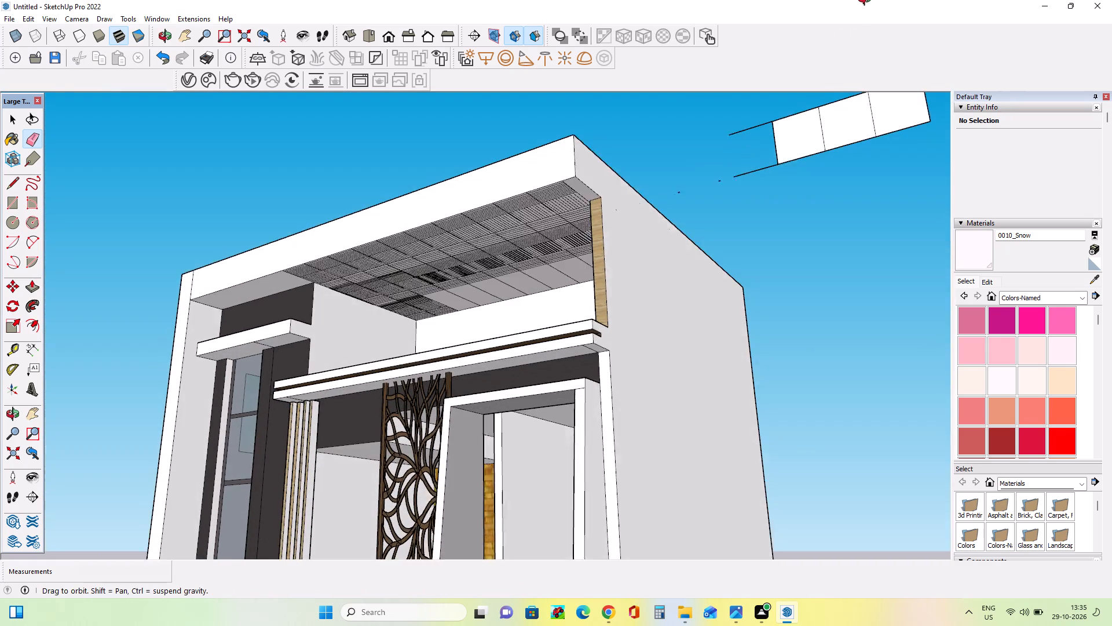
middle_click_drag(867, 0, 871, 0)
middle_click_drag(603, 199, 752, 183)
scroll(494, 252, "up", 5)
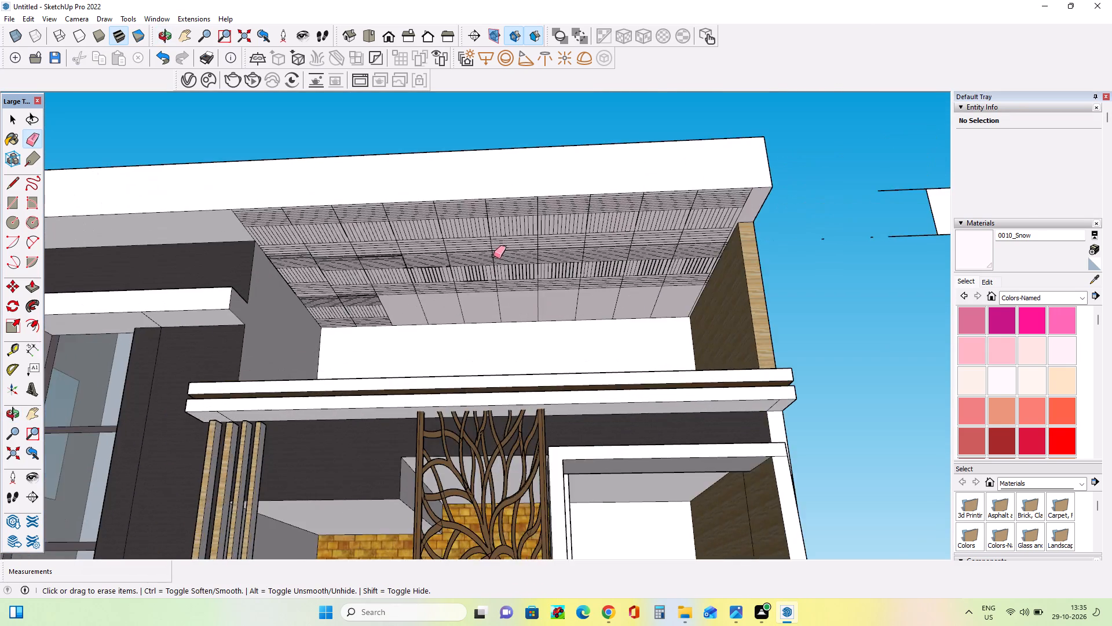
scroll(493, 256, "up", 6)
scroll(469, 288, "down", 12)
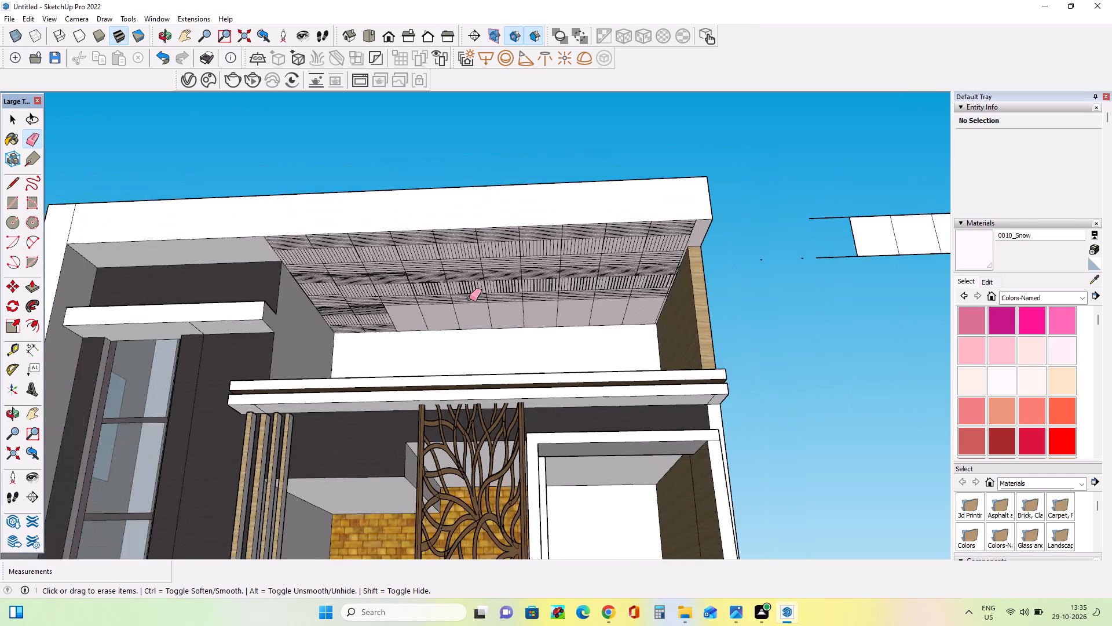
scroll(469, 299, "down", 5)
Erase the dividers and border edges of the stray tile strip floating beside the building's side wall.
middle_click_drag(557, 302, 619, 609)
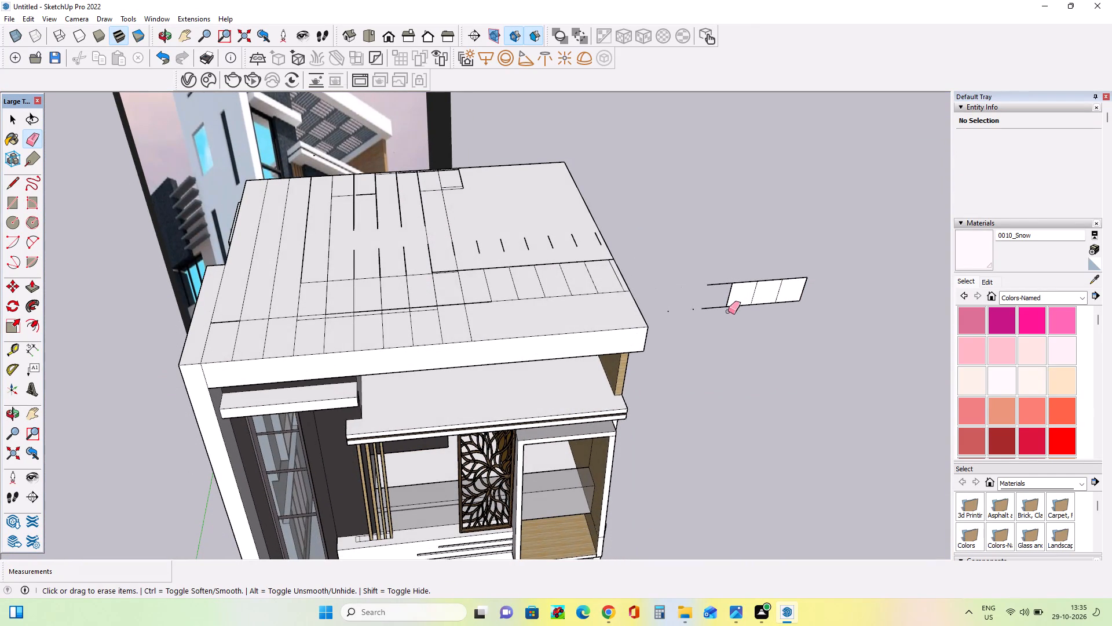
left_click_drag(728, 311, 788, 253)
left_click_drag(707, 297, 828, 268)
left_click_drag(697, 299, 832, 271)
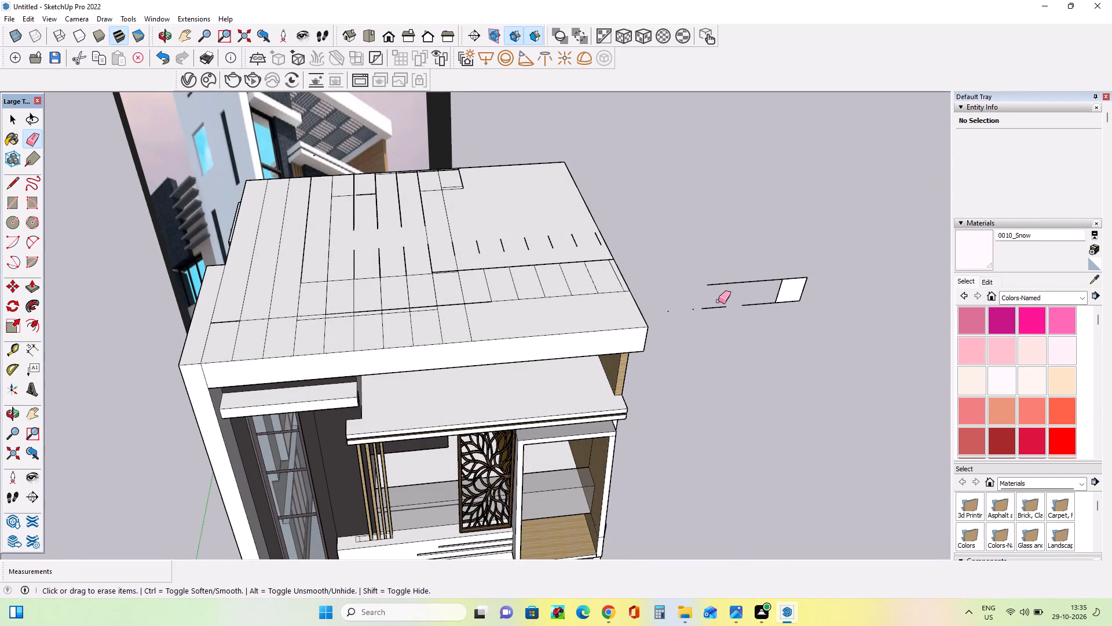
left_click_drag(718, 301, 814, 283)
left_click_drag(780, 286, 822, 274)
left_click_drag(801, 274, 788, 318)
left_click_drag(758, 296, 758, 327)
Erase the leftover dashes and tiny fragments of the stray tile strip beside the building.
left_click_drag(715, 310, 748, 296)
left_click_drag(709, 310, 742, 298)
left_click_drag(728, 305, 762, 287)
left_click_drag(657, 319, 704, 299)
left_click_drag(690, 308, 711, 303)
left_click_drag(670, 311, 682, 304)
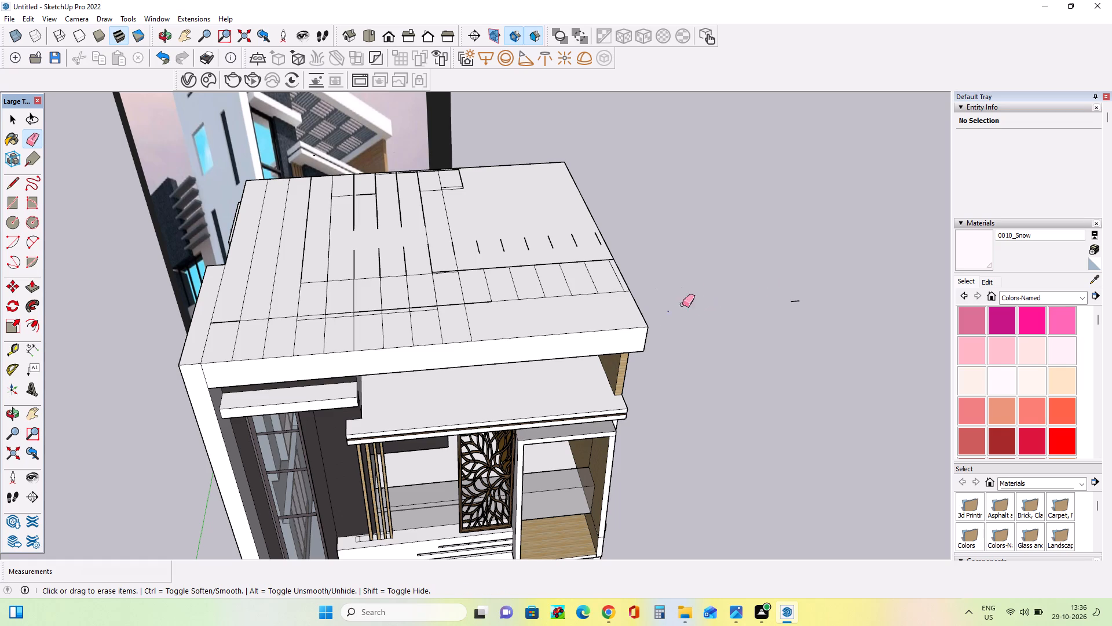
left_click_drag(682, 304, 701, 296)
left_click_drag(671, 311, 773, 295)
left_click_drag(785, 308, 809, 292)
left_click(803, 289)
left_click_drag(794, 300, 802, 293)
left_click_drag(774, 314, 800, 290)
left_click_drag(795, 301, 802, 289)
left_click_drag(793, 303, 802, 289)
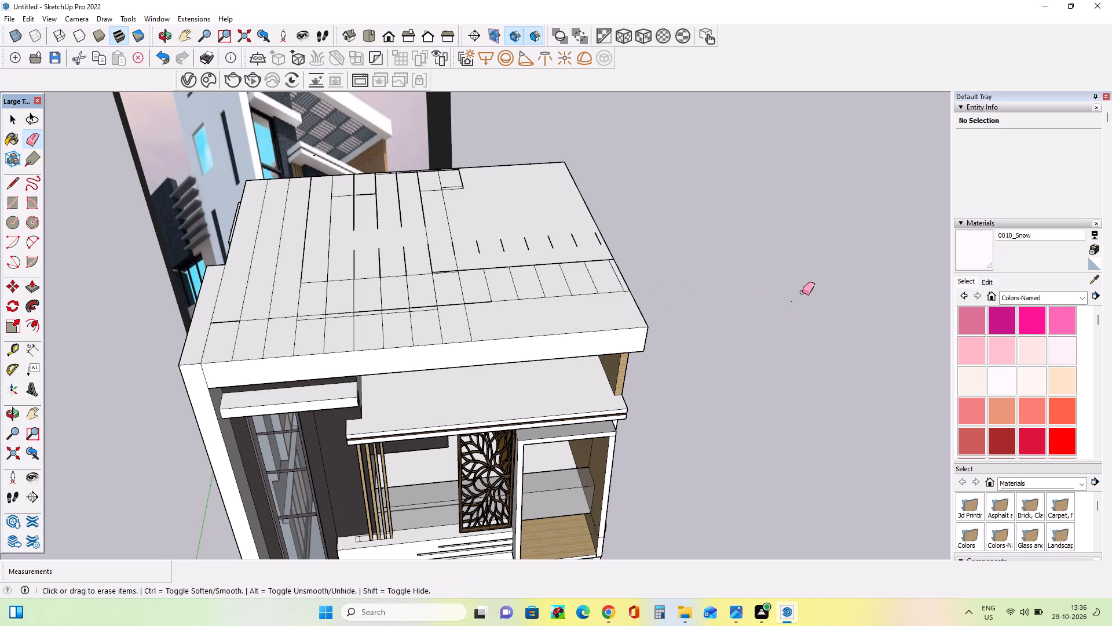
left_click_drag(793, 303, 806, 289)
Erase gridline segments and tile outlines across the middle and rear part of the roof's top face.
middle_click_drag(778, 310, 784, 427)
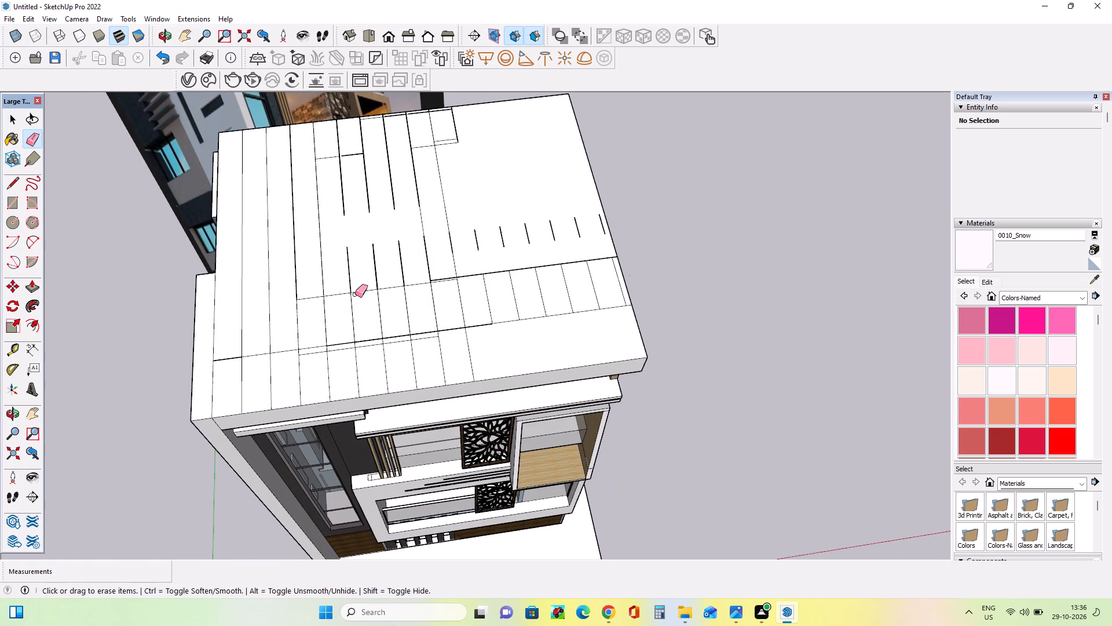
left_click_drag(355, 294, 495, 234)
left_click_drag(387, 304, 513, 219)
left_click_drag(313, 186, 426, 163)
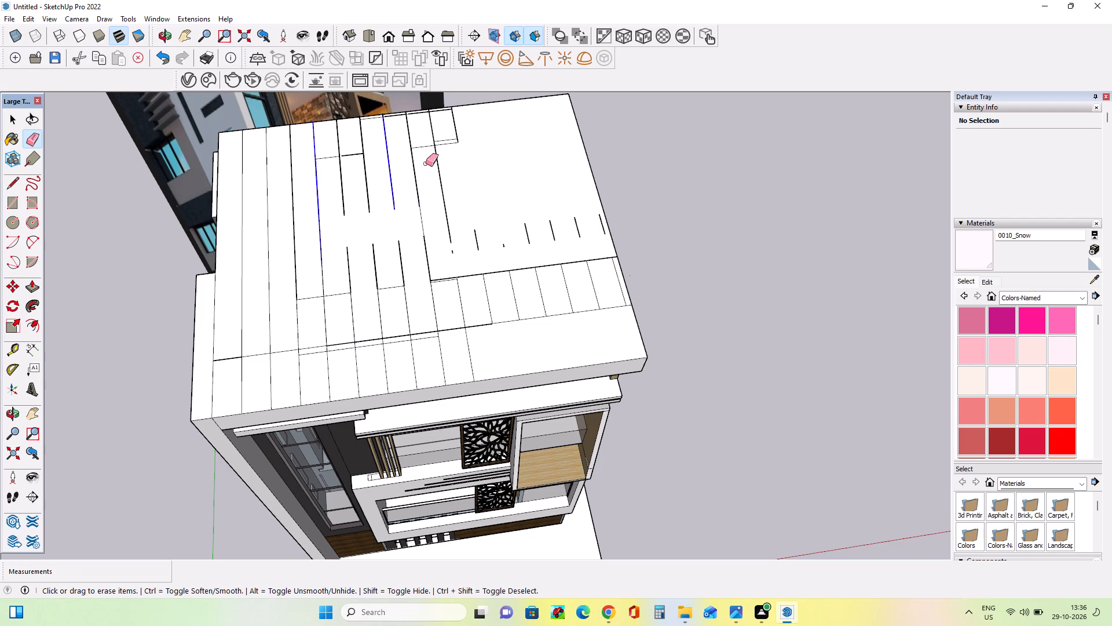
left_click_drag(426, 163, 452, 158)
left_click_drag(317, 157, 433, 154)
left_click_drag(323, 154, 436, 140)
left_click_drag(341, 140, 490, 140)
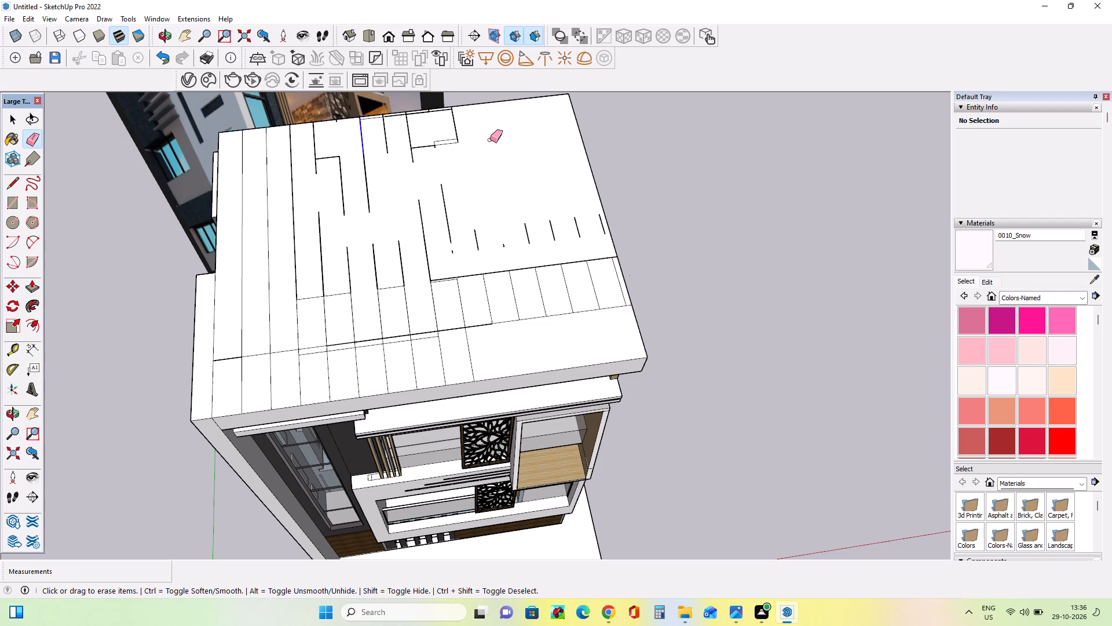
left_click_drag(490, 140, 491, 140)
left_click_drag(392, 166, 460, 169)
Erase gridline segments and tile outlines across the middle and front part of the roof's top face.
left_click_drag(327, 292, 480, 266)
left_click_drag(328, 318, 477, 299)
left_click_drag(317, 340, 492, 325)
left_click_drag(419, 355, 545, 283)
left_click_drag(437, 360, 559, 298)
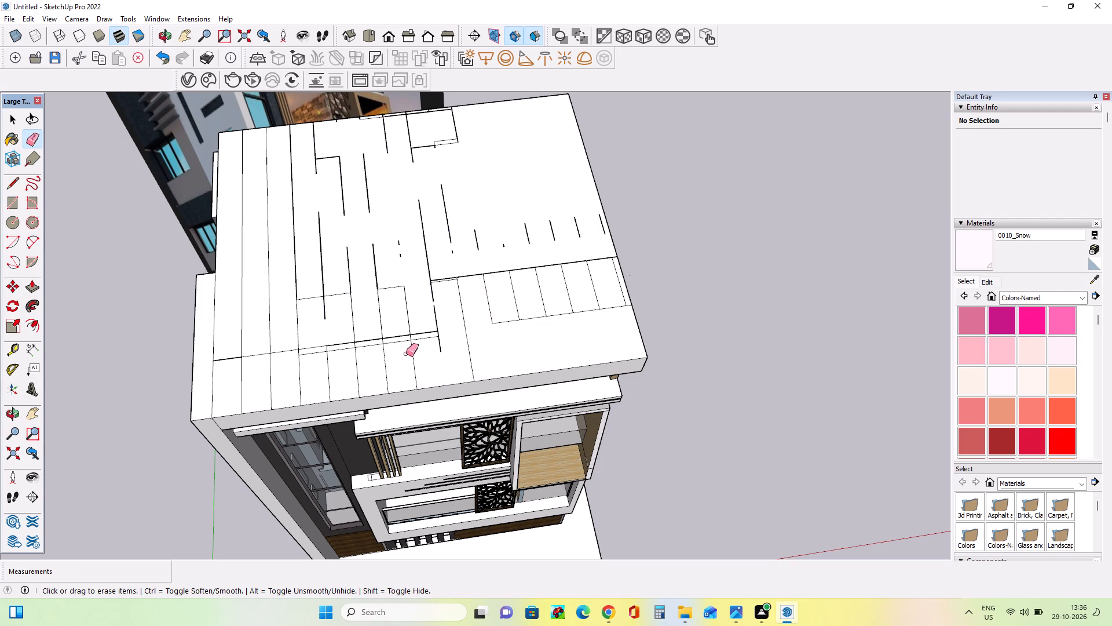
left_click_drag(406, 354, 541, 294)
left_click_drag(452, 310, 568, 246)
left_click_drag(435, 293, 502, 243)
left_click_drag(452, 294, 508, 246)
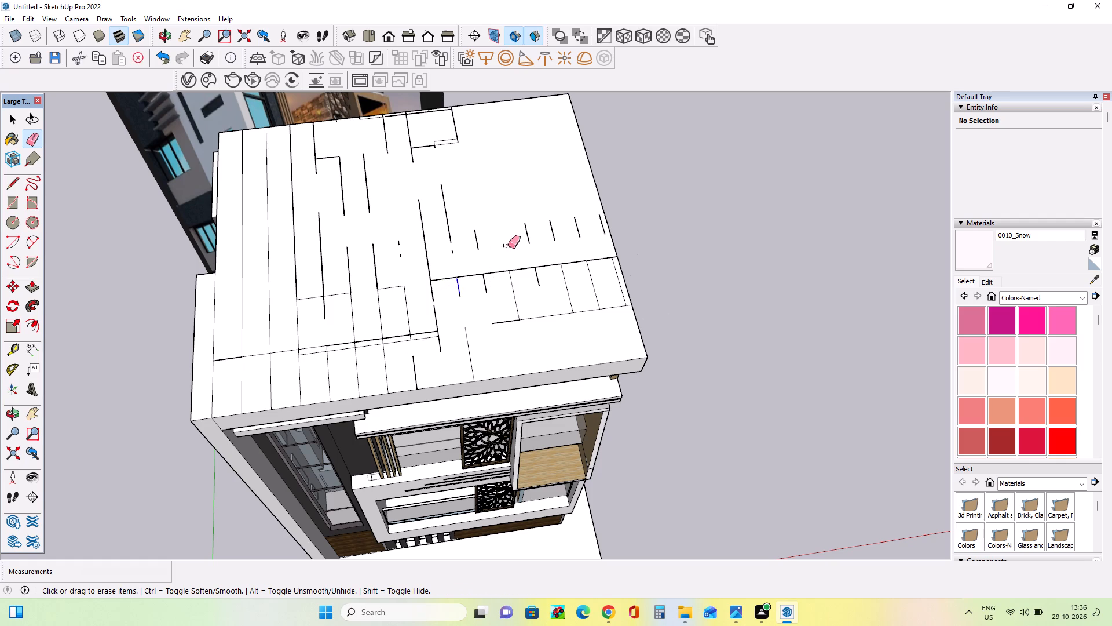
left_click_drag(476, 295, 512, 242)
left_click_drag(502, 271, 524, 238)
left_click_drag(500, 305, 524, 257)
left_click_drag(495, 323, 504, 303)
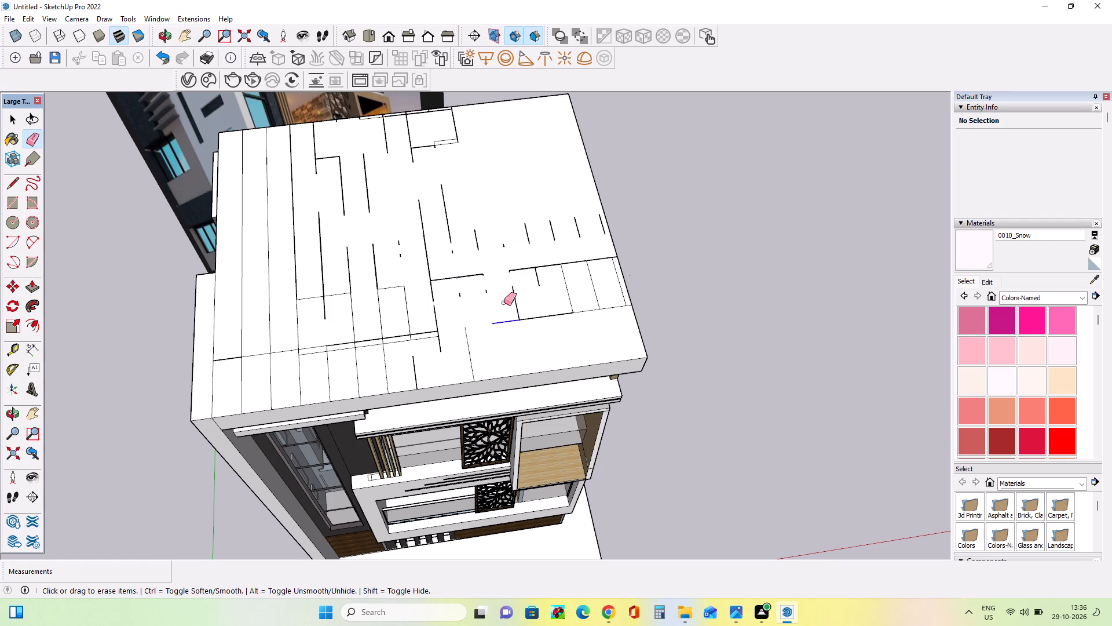
Erase the remaining tile dividers and outlines between the middle of the roof's top face and its wood-panelled side.
left_click_drag(504, 303, 523, 274)
left_click_drag(507, 326, 540, 266)
left_click_drag(515, 322, 550, 263)
left_click_drag(537, 311, 557, 263)
left_click_drag(540, 324, 562, 279)
left_click_drag(551, 318, 581, 265)
left_click_drag(567, 312, 580, 259)
left_click_drag(569, 287, 587, 244)
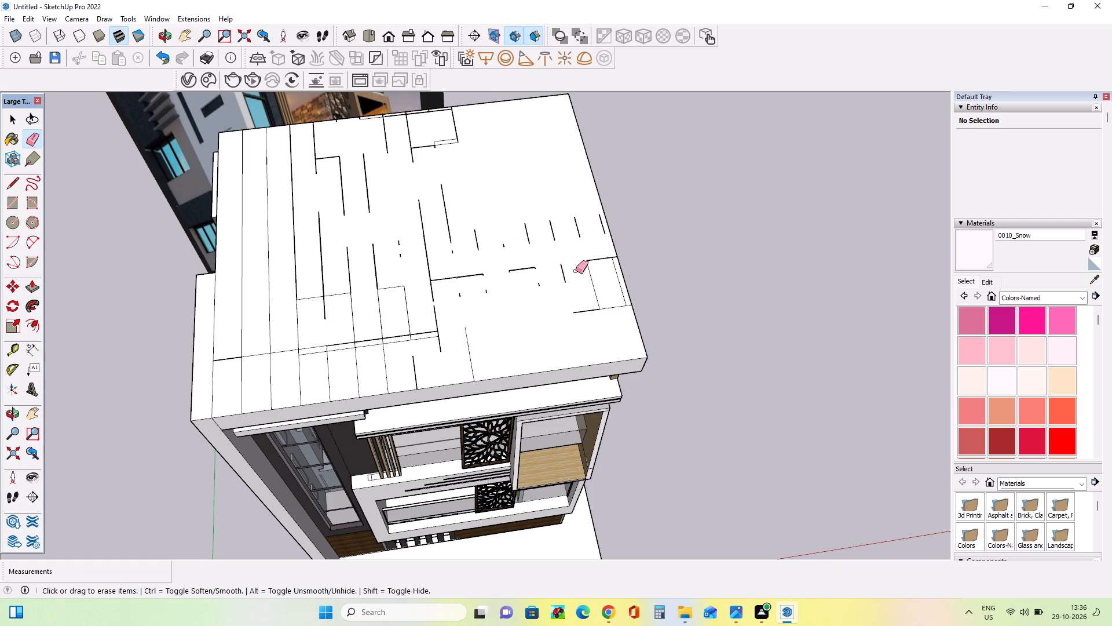
left_click_drag(580, 271, 598, 257)
left_click_drag(586, 285, 602, 246)
left_click_drag(595, 270, 601, 282)
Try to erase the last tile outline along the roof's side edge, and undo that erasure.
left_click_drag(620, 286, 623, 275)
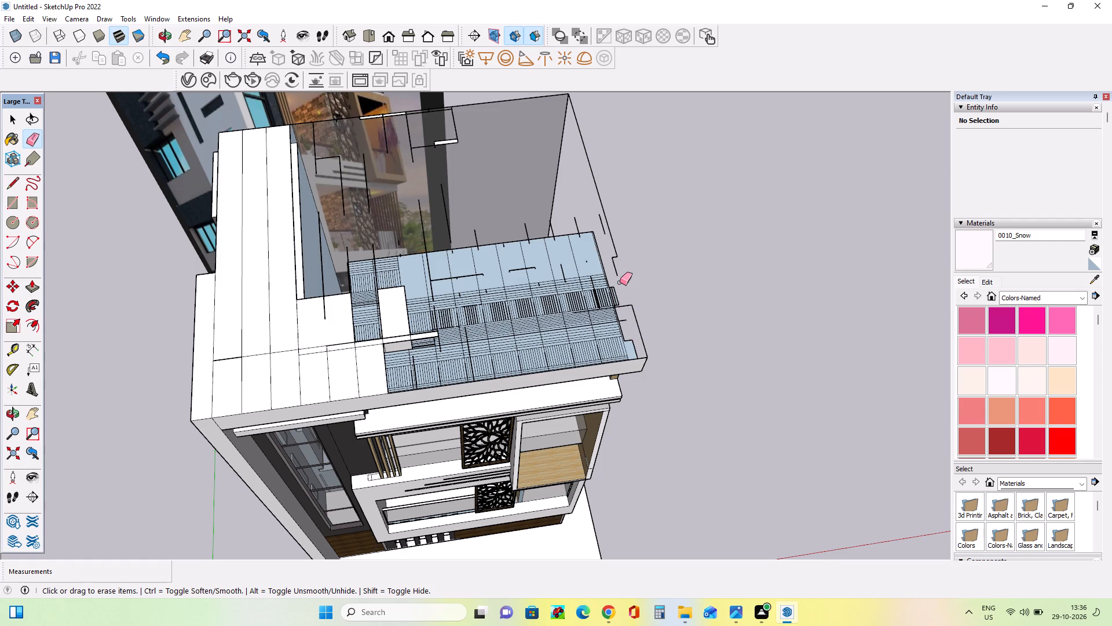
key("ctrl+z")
Examine the grooved ceiling panels under the front roof overhang from below.
middle_click_drag(586, 422, 579, 169)
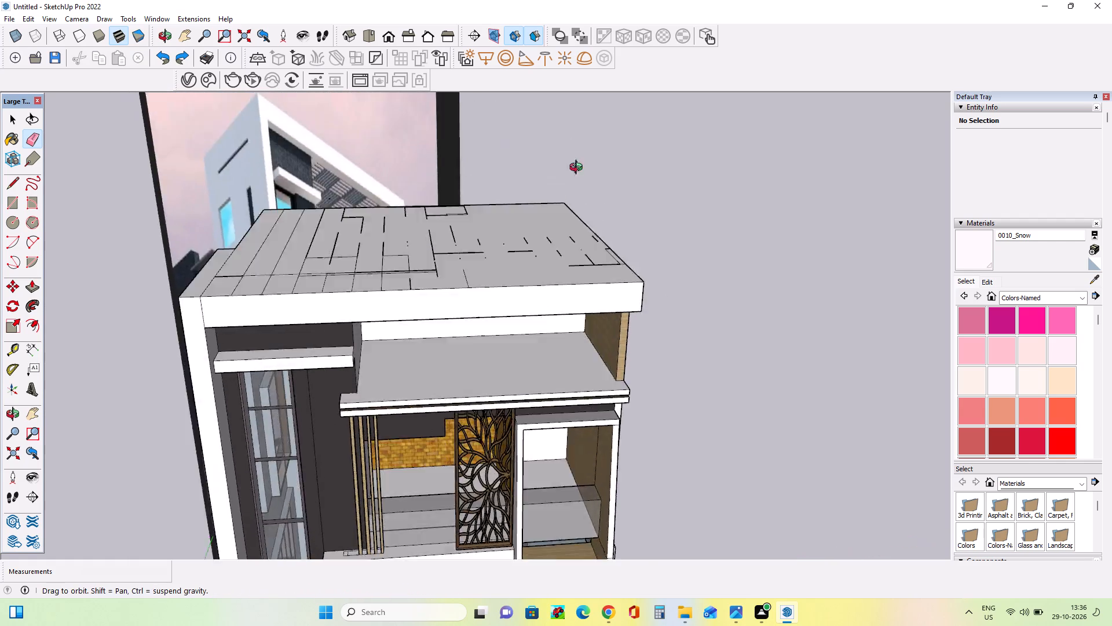
middle_click_drag(579, 169, 604, 5)
scroll(559, 257, "up", 6)
middle_click_drag(565, 300, 554, 290)
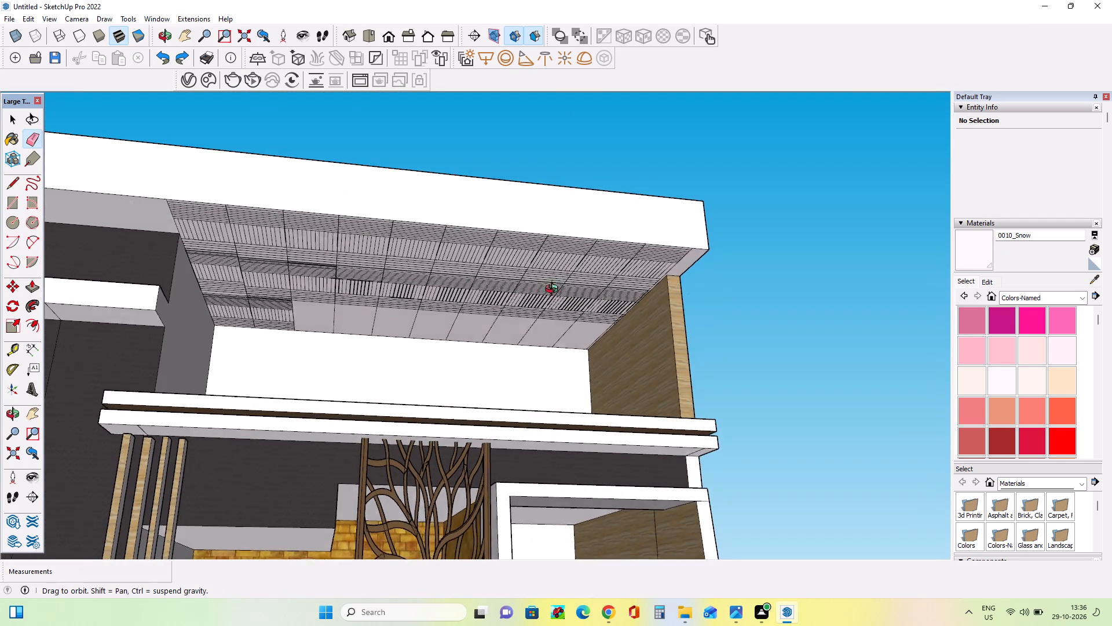
middle_click_drag(554, 290, 505, 338)
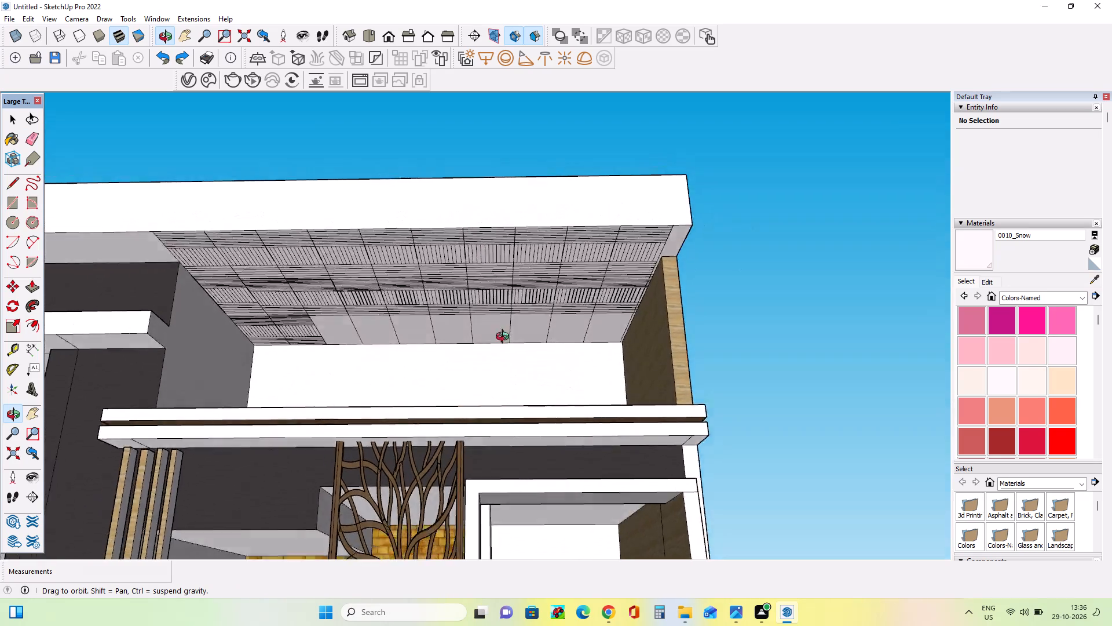
middle_click_drag(505, 338, 536, 595)
scroll(581, 420, "down", 4)
middle_click_drag(627, 361, 637, 459)
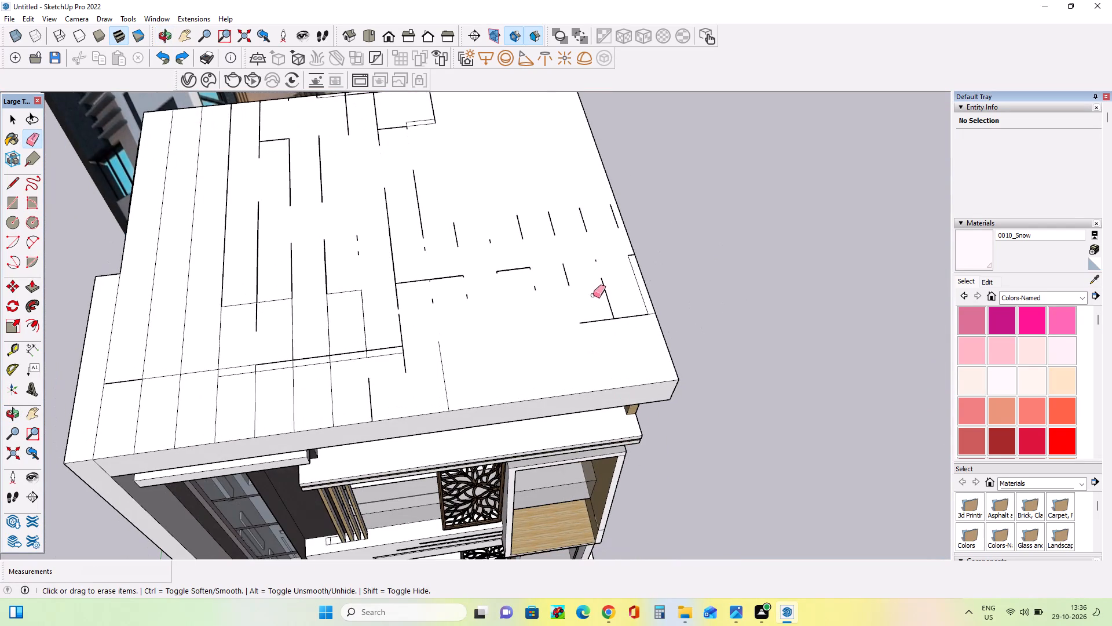
Erase the last tile outline and its stubs at the roof's side edge near the front corner.
left_click_drag(595, 319, 598, 301)
left_click_drag(595, 330, 598, 300)
left_click_drag(598, 325, 614, 289)
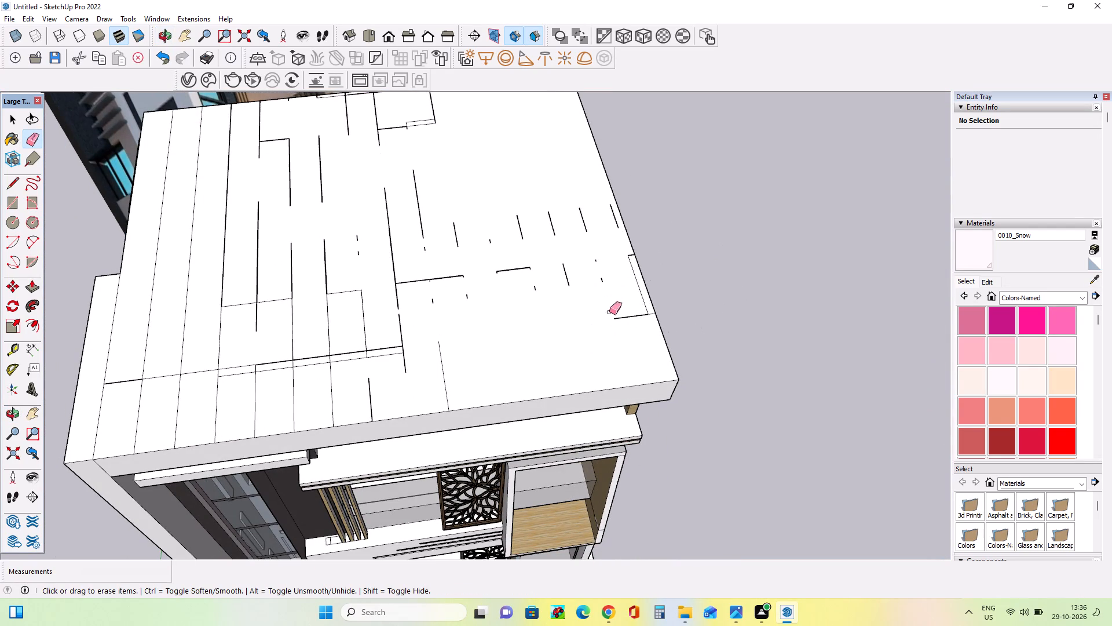
left_click_drag(609, 314, 616, 288)
left_click_drag(623, 326, 631, 292)
left_click_drag(628, 316, 636, 286)
left_click_drag(643, 298, 643, 288)
left_click_drag(630, 260, 630, 251)
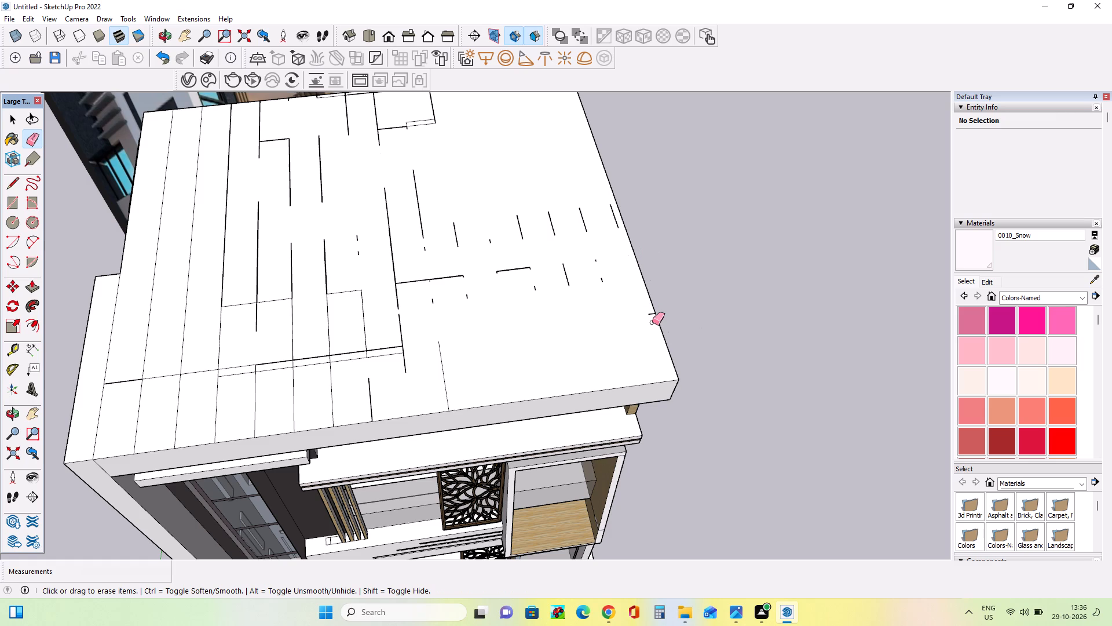
left_click(652, 315)
Erase the short crosswise dash and the specks around it in the middle of the roof's top face.
scroll(550, 286, "up", 3)
left_click_drag(503, 270, 503, 263)
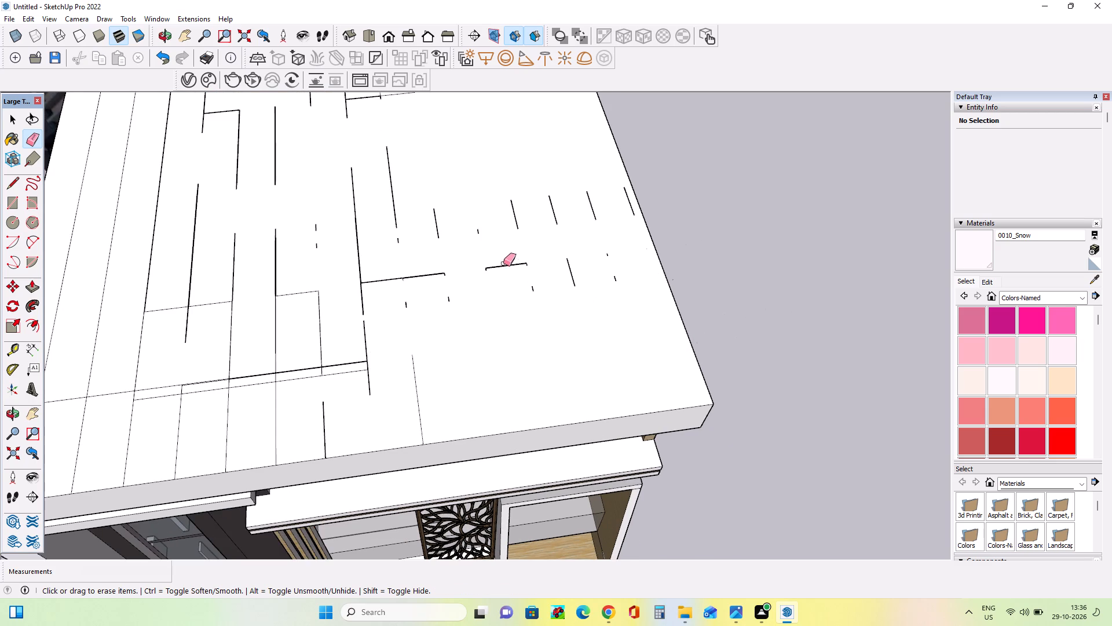
left_click_drag(503, 263, 507, 248)
left_click_drag(485, 271, 482, 261)
left_click_drag(480, 268, 489, 247)
left_click_drag(522, 252, 539, 281)
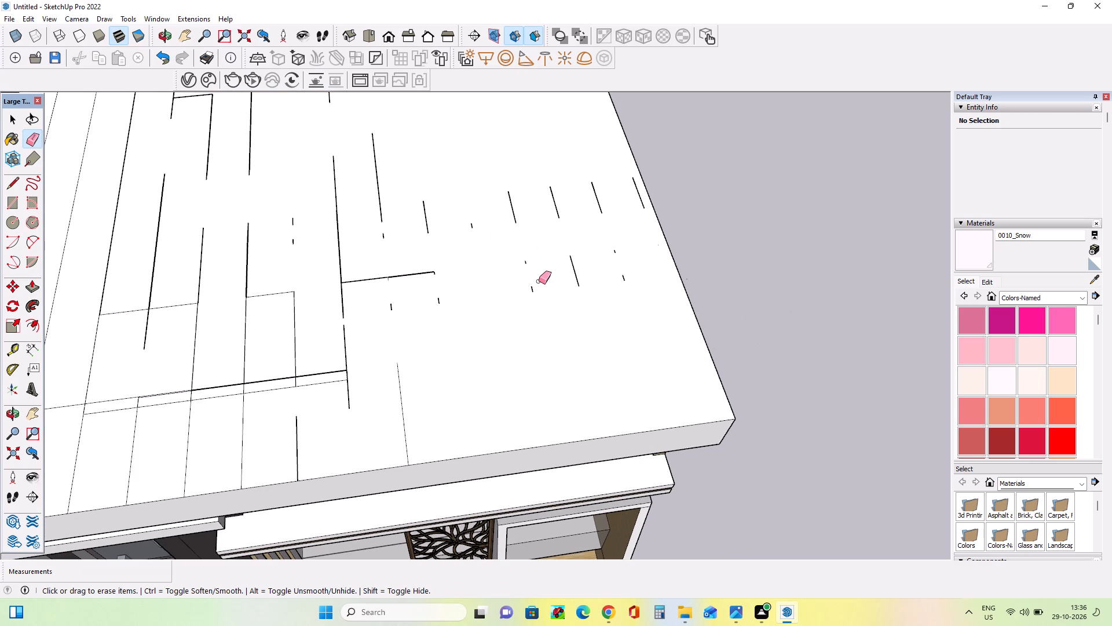
left_click_drag(539, 281, 539, 285)
left_click_drag(519, 257, 536, 310)
left_click_drag(525, 257, 527, 267)
left_click_drag(527, 261, 553, 286)
Erase the short lengthwise dash and the tiny fragments between the roof's middle and its side edge.
left_click_drag(557, 280, 577, 265)
left_click_drag(572, 280, 570, 261)
left_click_drag(570, 259, 571, 252)
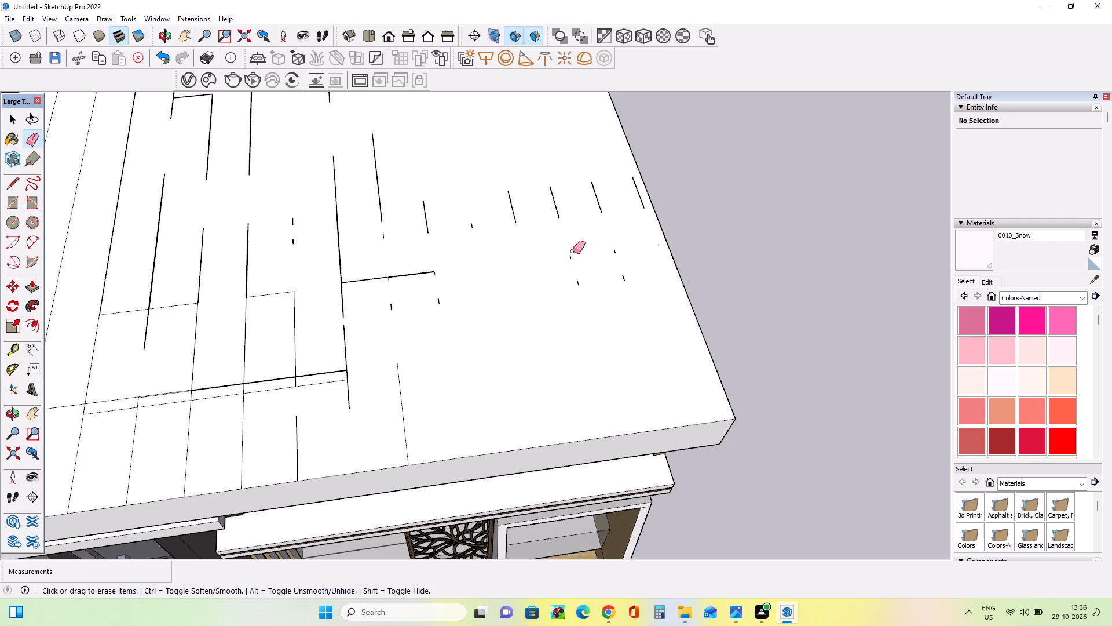
left_click_drag(574, 291, 579, 278)
left_click_drag(579, 289, 590, 265)
left_click(620, 279)
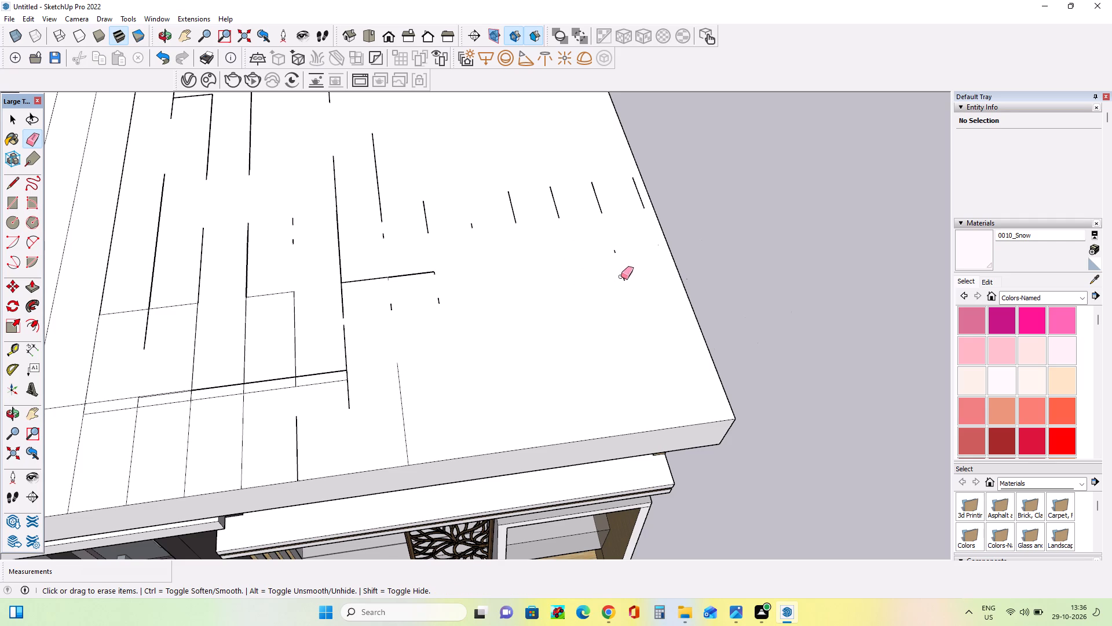
left_click_drag(622, 282, 624, 274)
left_click(610, 256)
left_click_drag(614, 256, 625, 236)
Erase the two short dashes nearest the side edge of the roof's top face.
left_click(597, 203)
left_click_drag(597, 219, 601, 205)
left_click(602, 207)
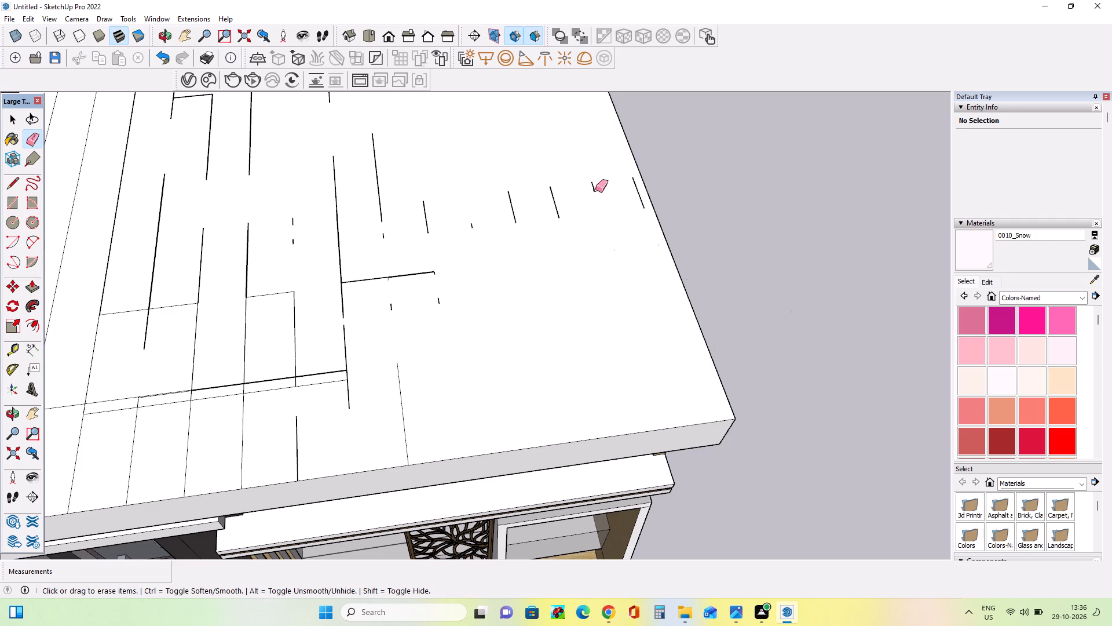
left_click(594, 188)
left_click_drag(593, 192, 595, 177)
left_click(642, 201)
left_click(644, 206)
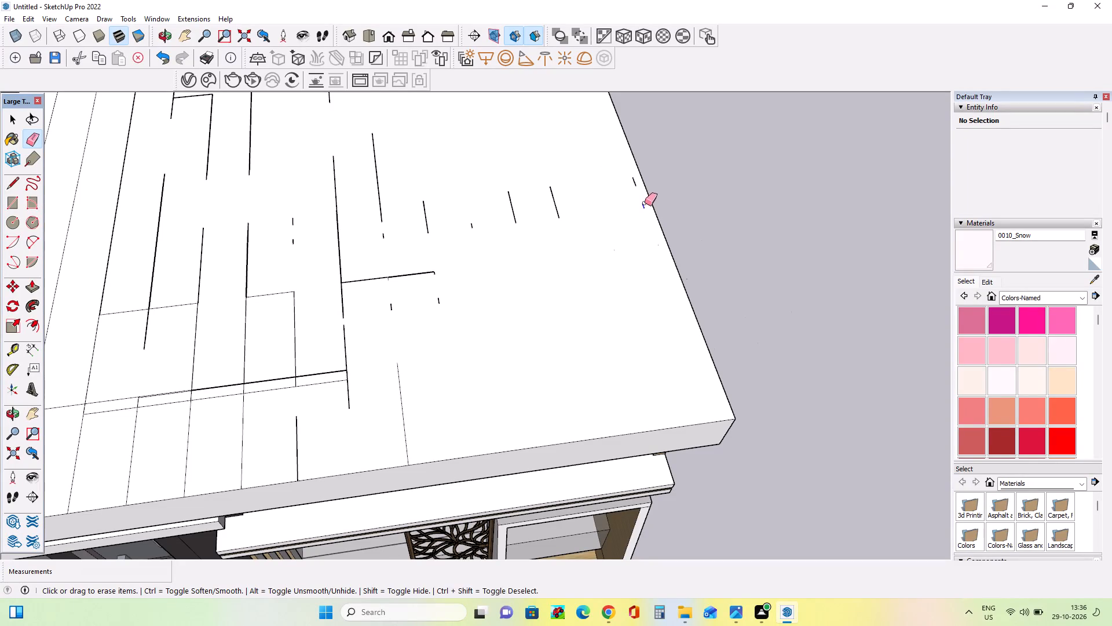
left_click_drag(645, 211, 638, 181)
left_click(632, 184)
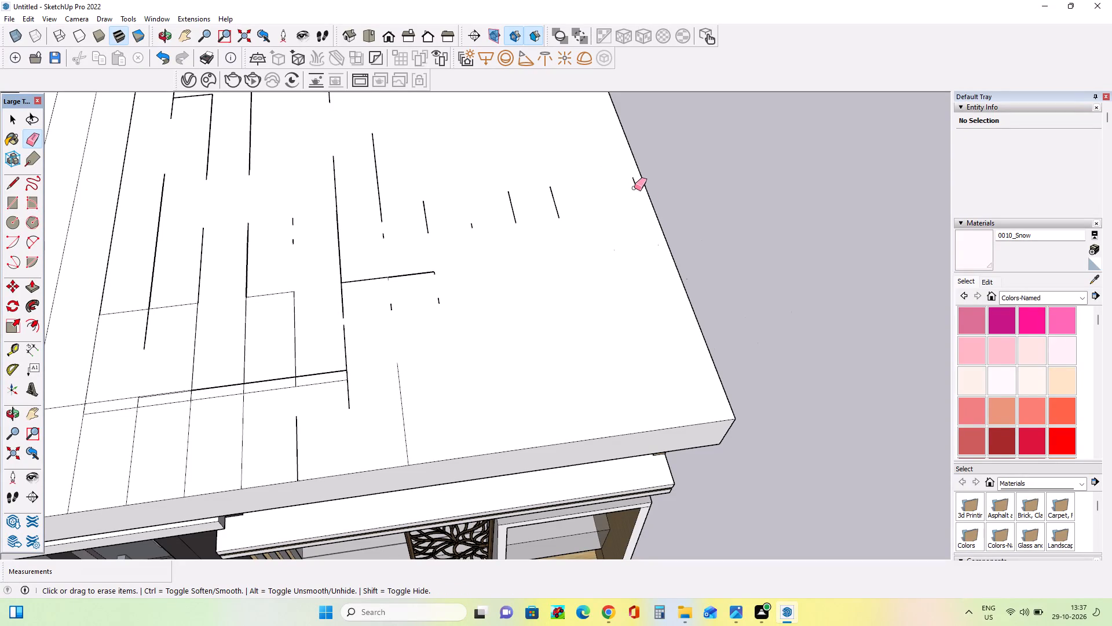
left_click(636, 184)
left_click_drag(635, 186, 633, 176)
Erase the long lengthwise line just behind the middle of the roof's top face.
left_click_drag(397, 209, 397, 203)
left_click_drag(382, 223, 378, 157)
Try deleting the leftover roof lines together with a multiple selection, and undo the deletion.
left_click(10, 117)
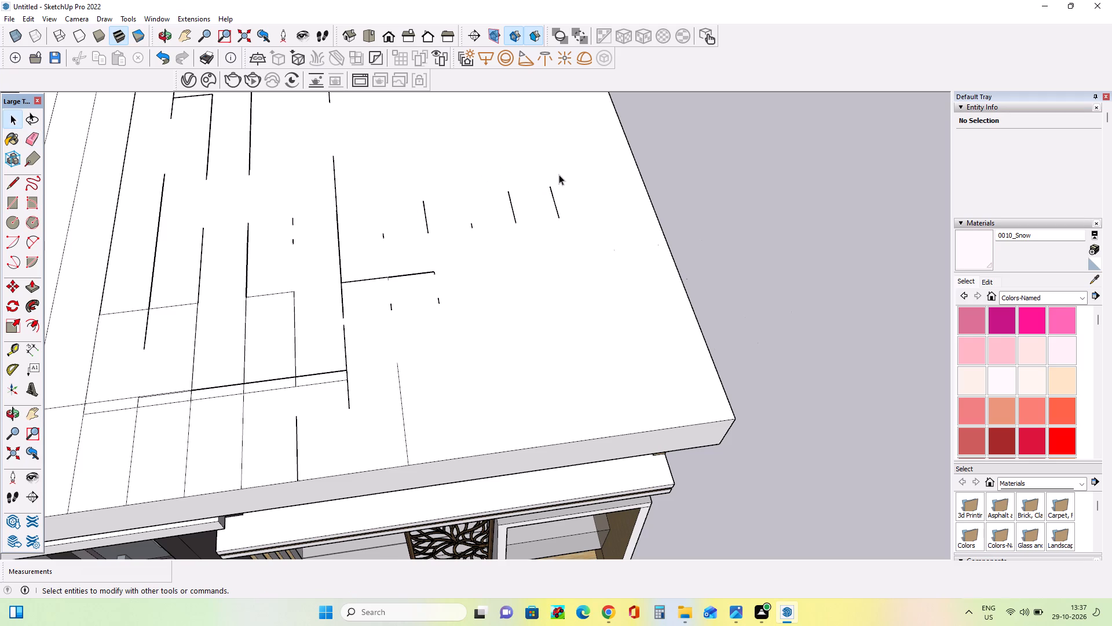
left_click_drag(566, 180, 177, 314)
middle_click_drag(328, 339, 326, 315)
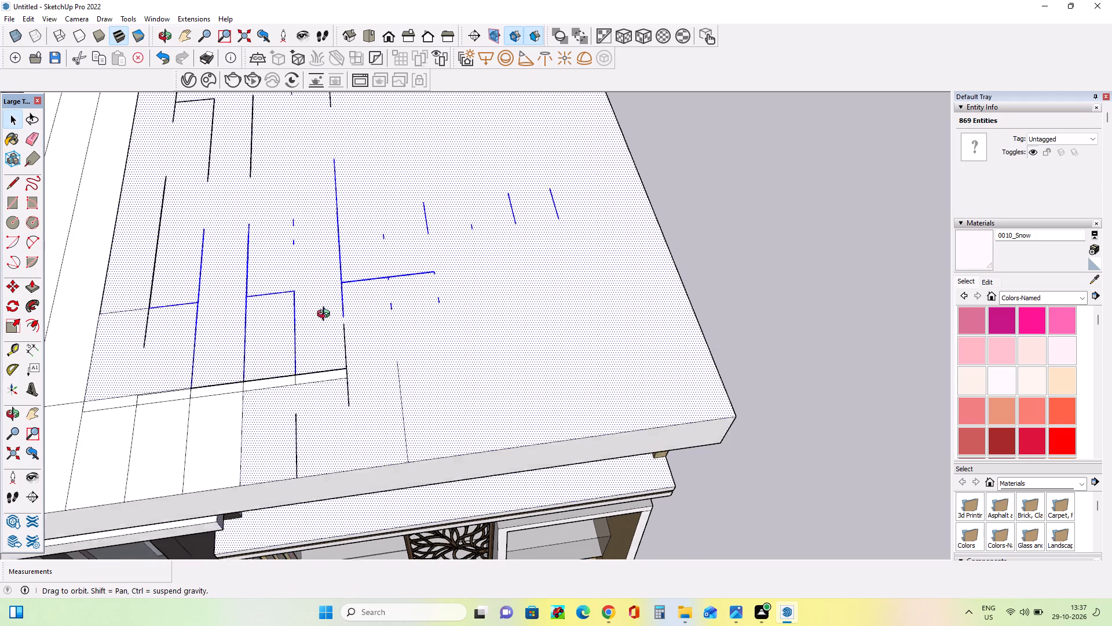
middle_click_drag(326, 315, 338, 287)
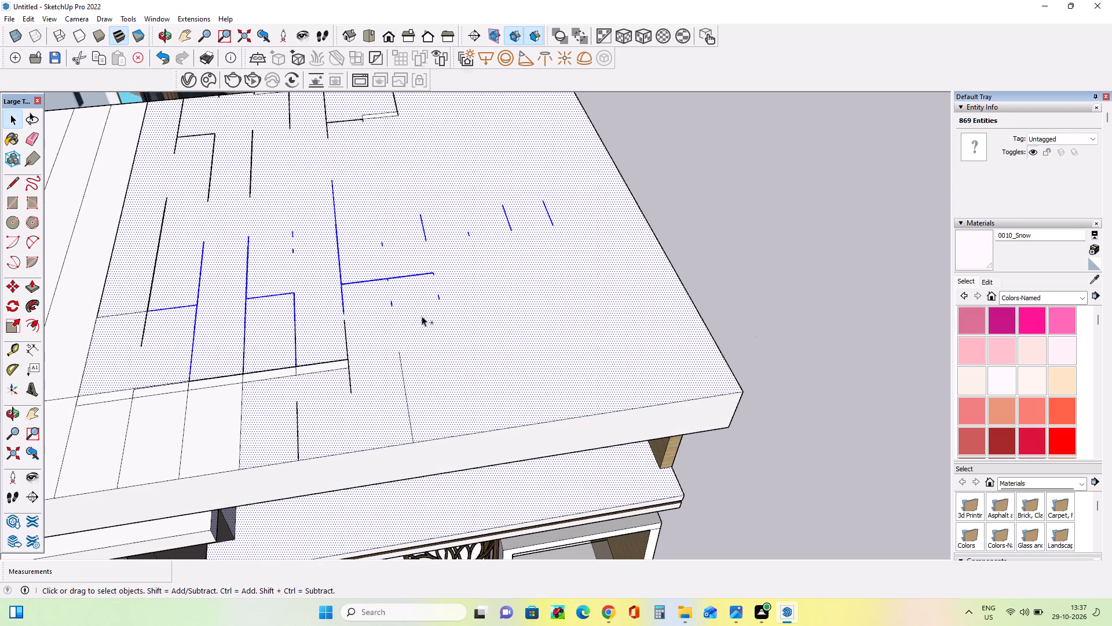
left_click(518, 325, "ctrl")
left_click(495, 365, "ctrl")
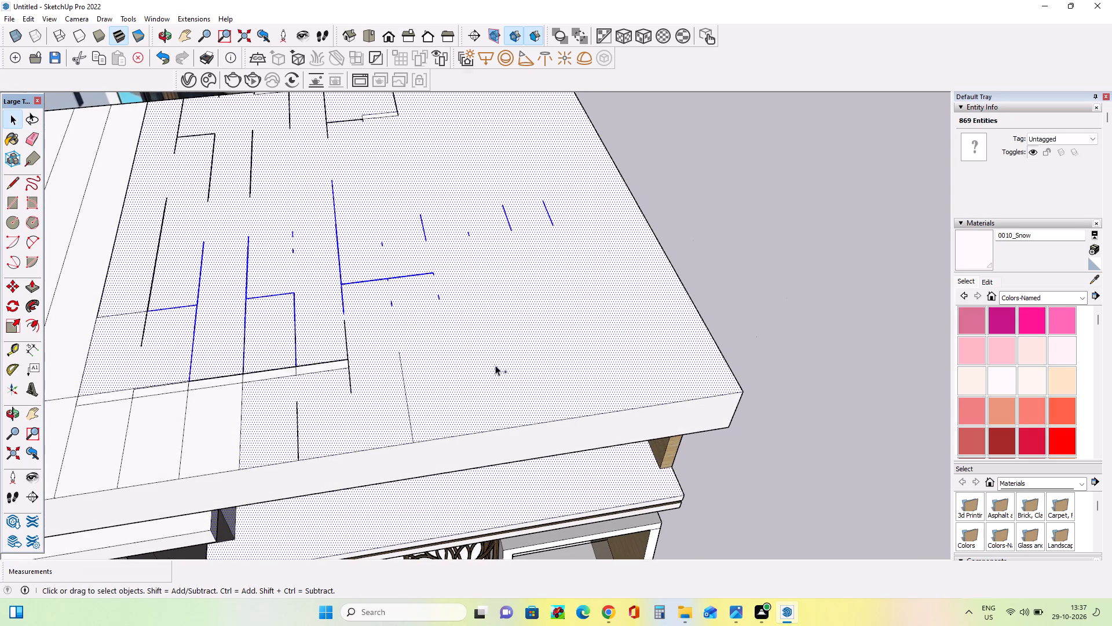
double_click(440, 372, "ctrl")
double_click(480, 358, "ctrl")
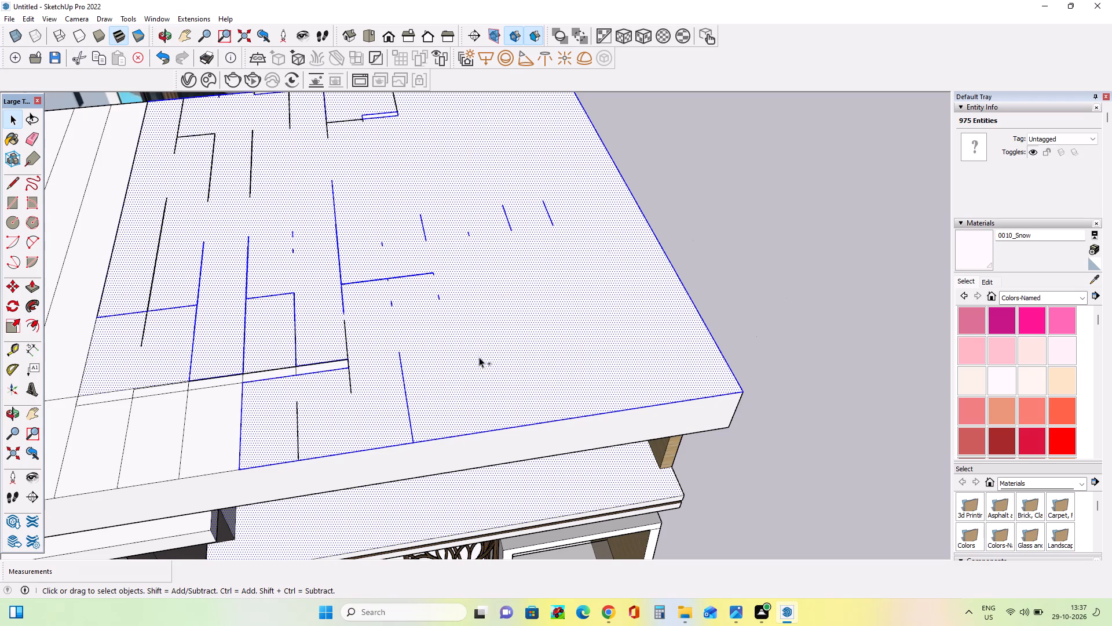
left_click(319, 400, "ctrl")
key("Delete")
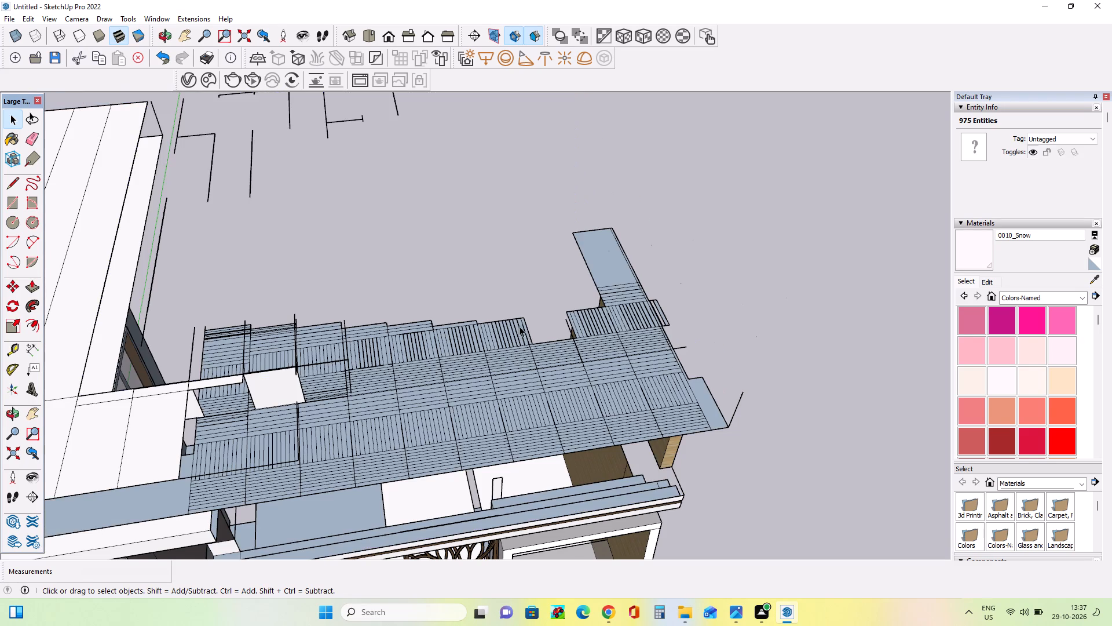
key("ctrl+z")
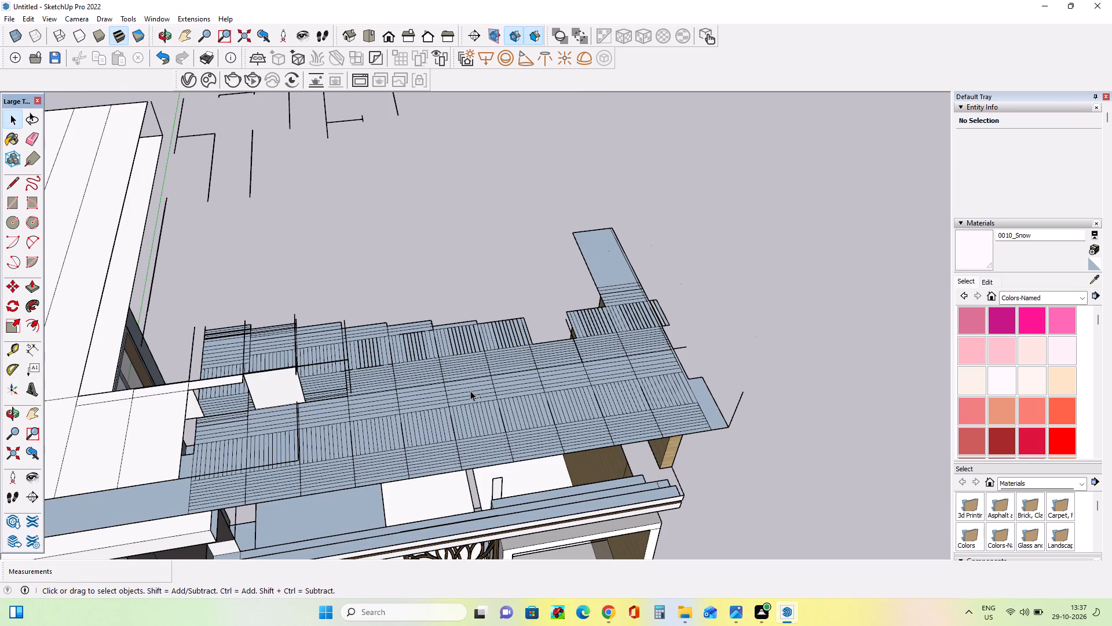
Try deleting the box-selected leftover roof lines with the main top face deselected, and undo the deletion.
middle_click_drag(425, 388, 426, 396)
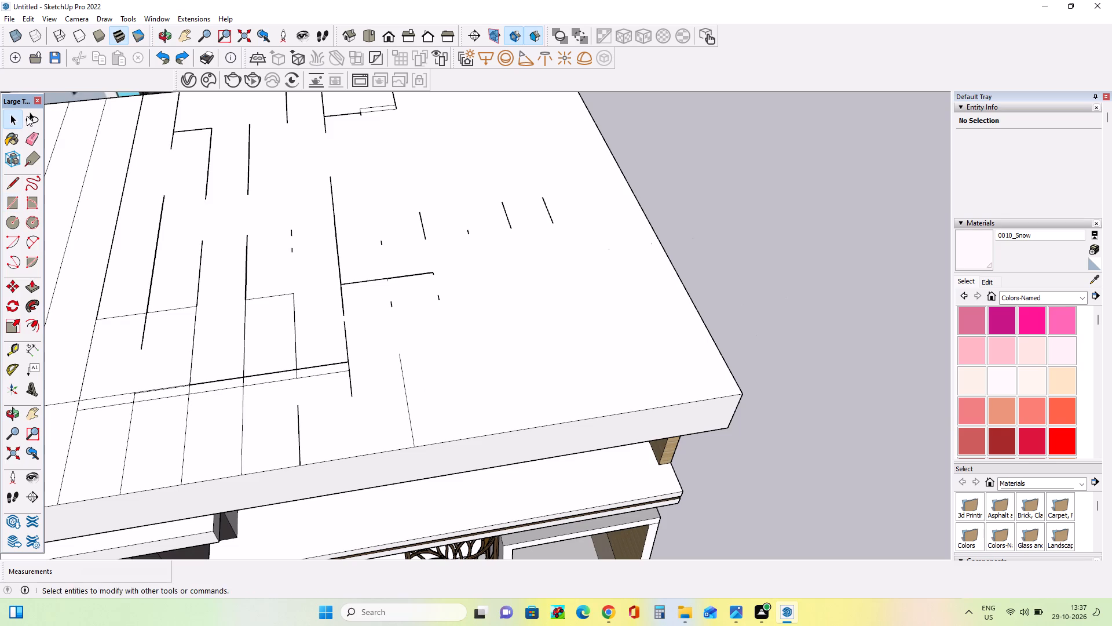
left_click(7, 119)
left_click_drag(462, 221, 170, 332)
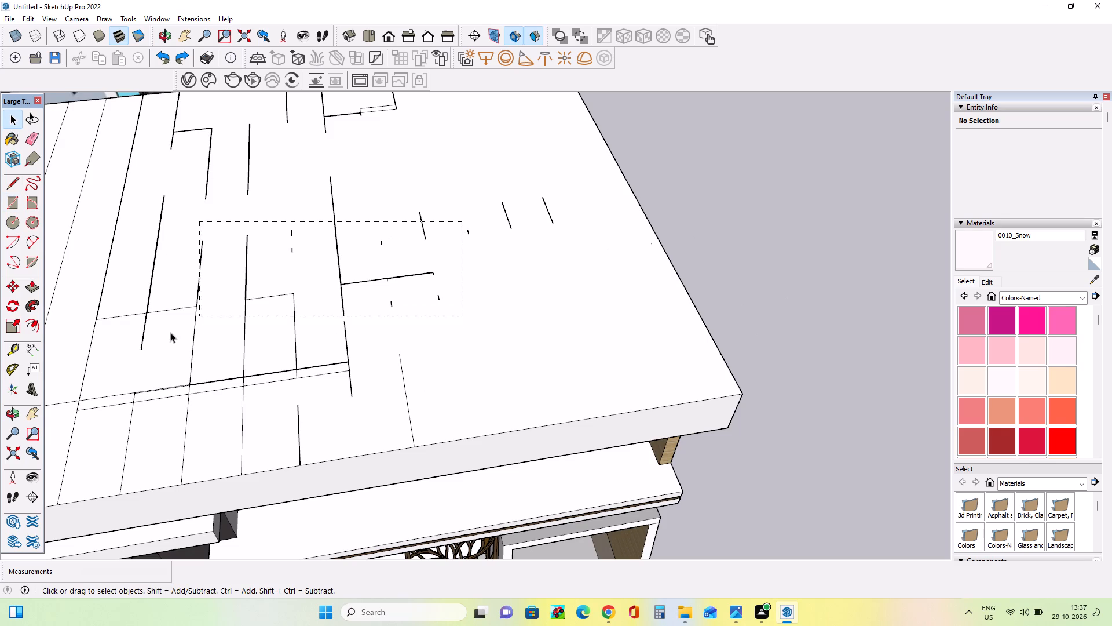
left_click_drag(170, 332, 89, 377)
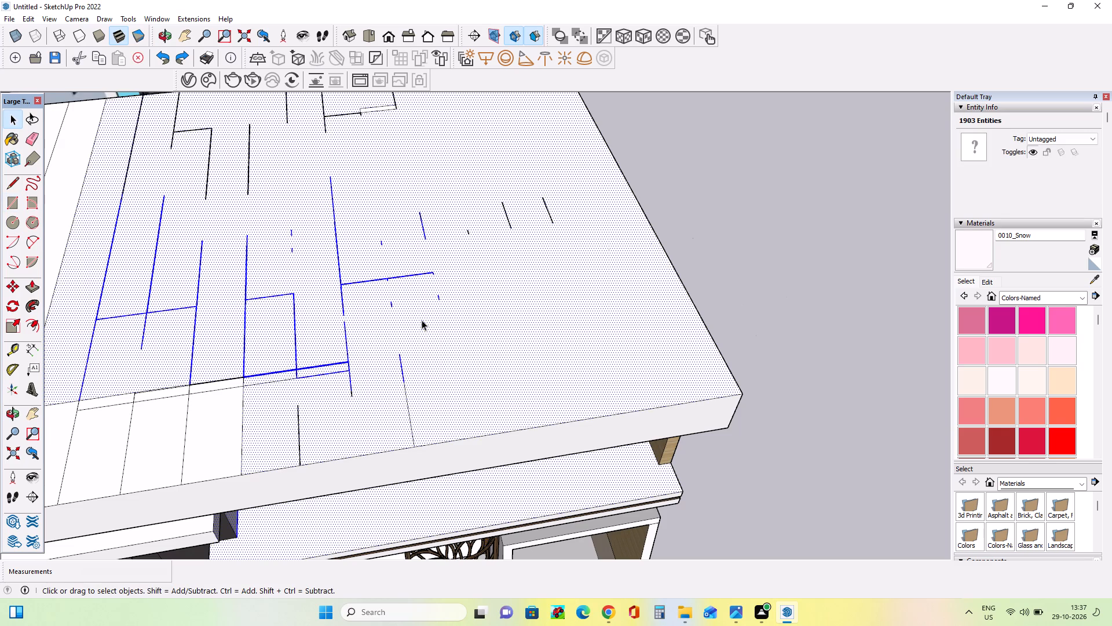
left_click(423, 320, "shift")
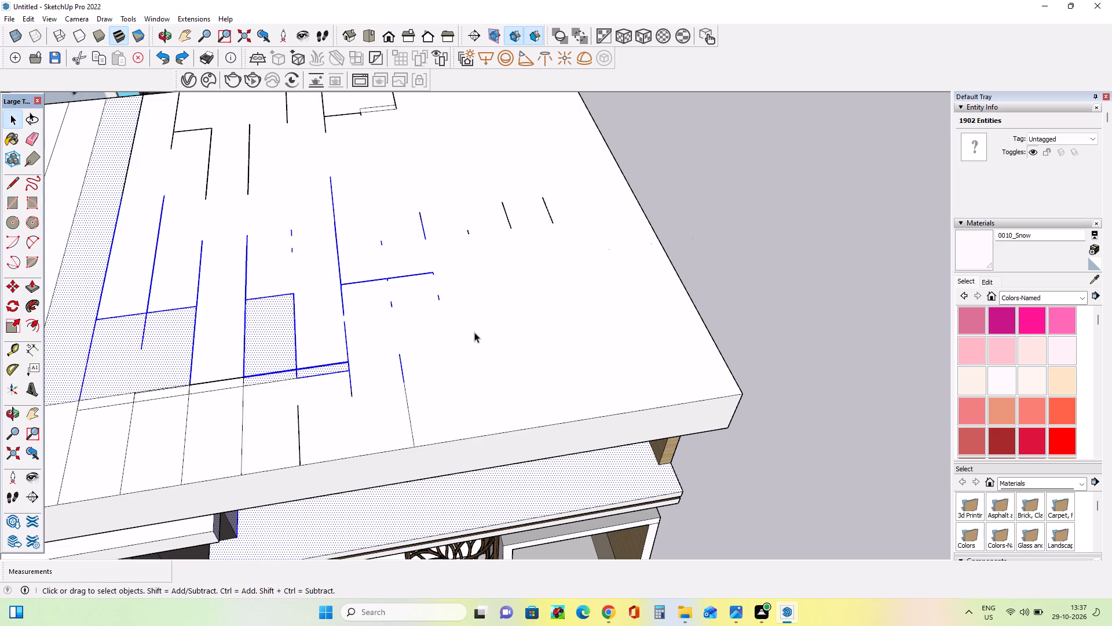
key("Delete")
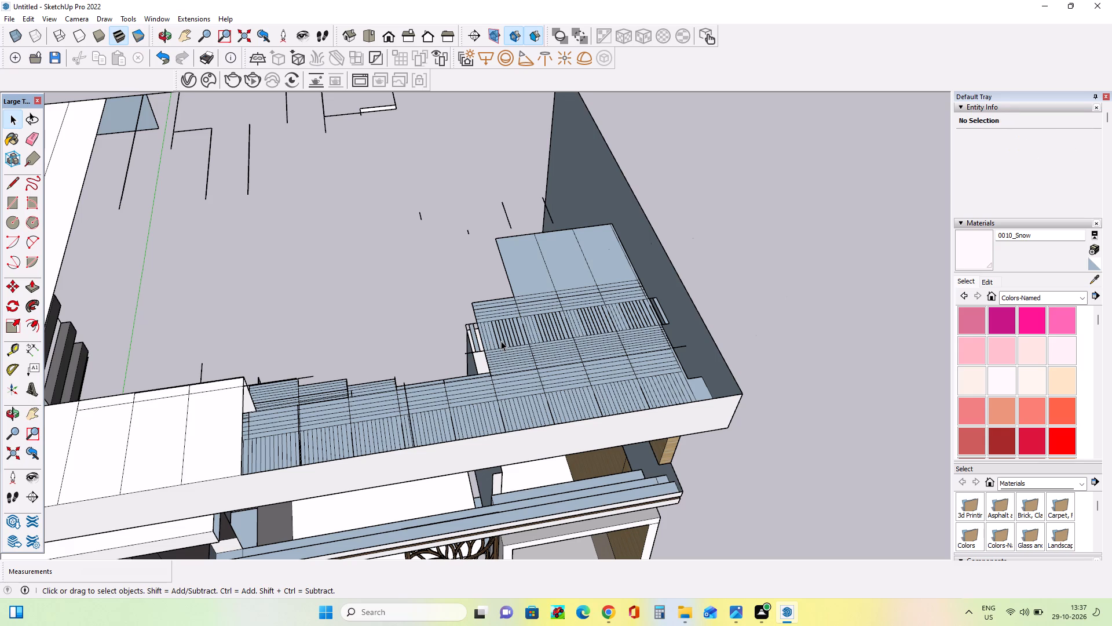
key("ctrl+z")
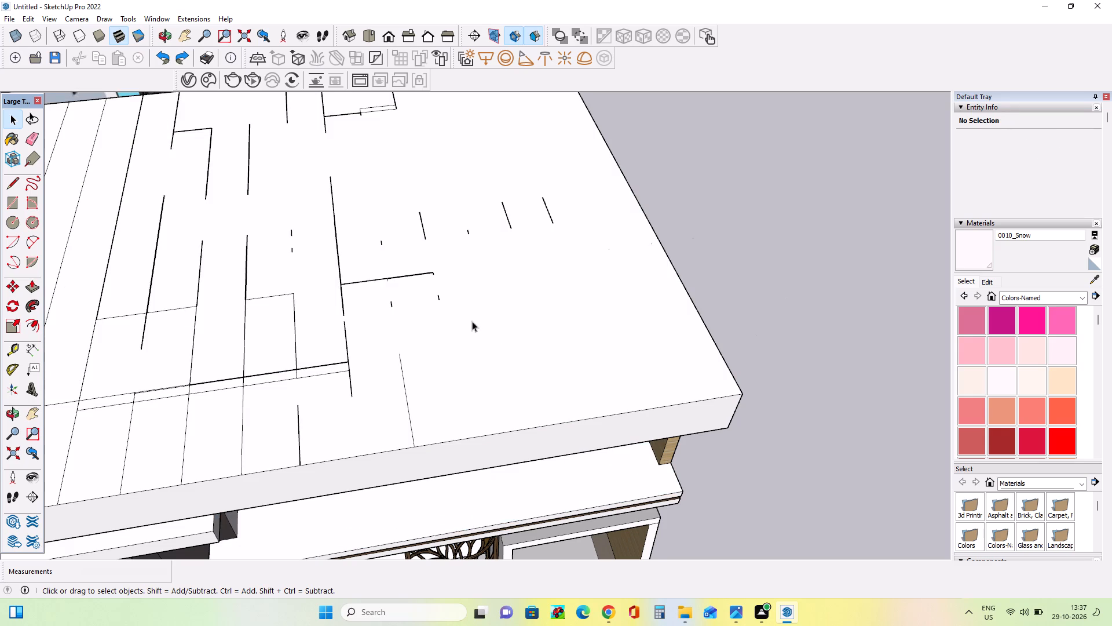
Erase parts of the crosswise lines and lengthwise lines around the small rectangular outline in the front half of the roof's top face.
middle_click_drag(472, 321, 475, 335)
scroll(472, 325, "down", 7)
middle_click_drag(541, 329, 540, 354)
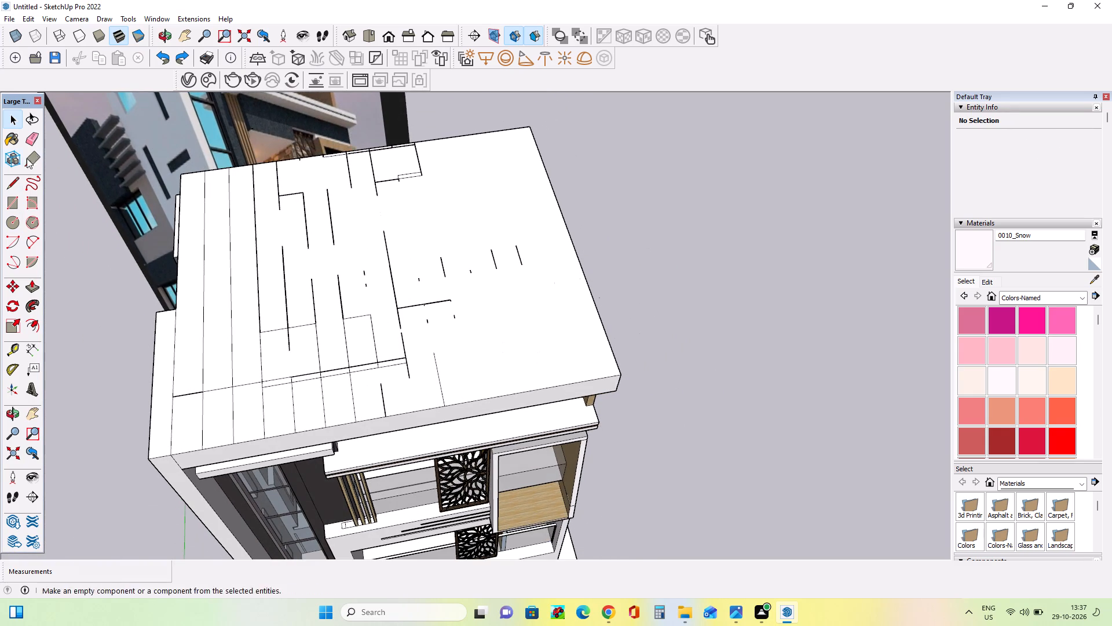
left_click(36, 137)
left_click_drag(410, 298, 354, 371)
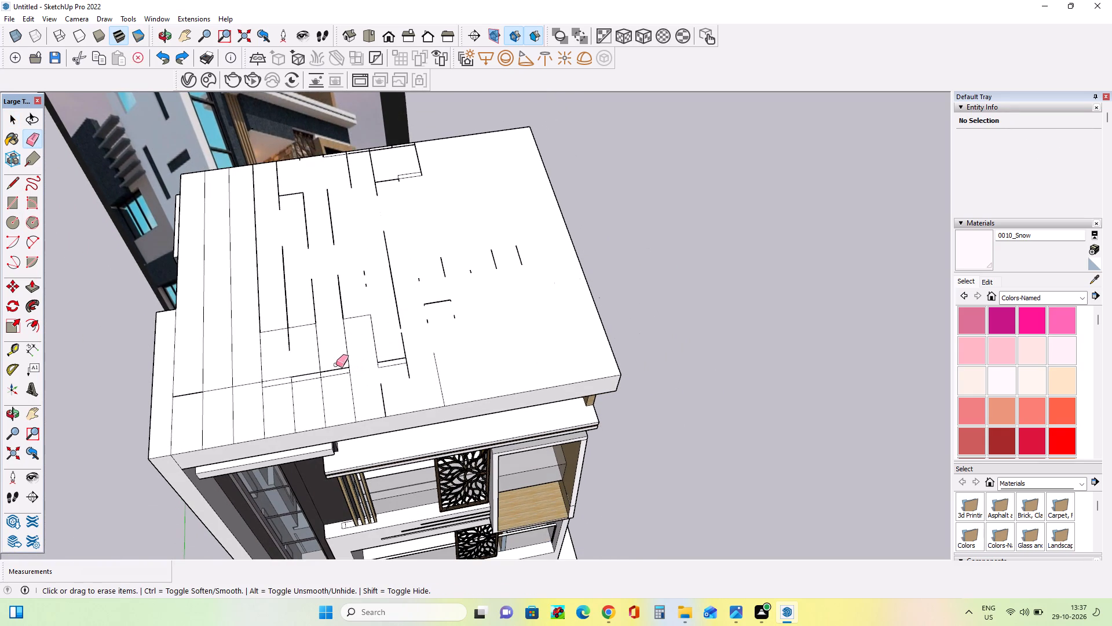
left_click_drag(311, 370, 382, 297)
left_click_drag(309, 355, 342, 284)
scroll(334, 318, "up", 7)
left_click_drag(341, 307, 361, 289)
left_click_drag(348, 329, 367, 297)
left_click_drag(364, 323, 365, 317)
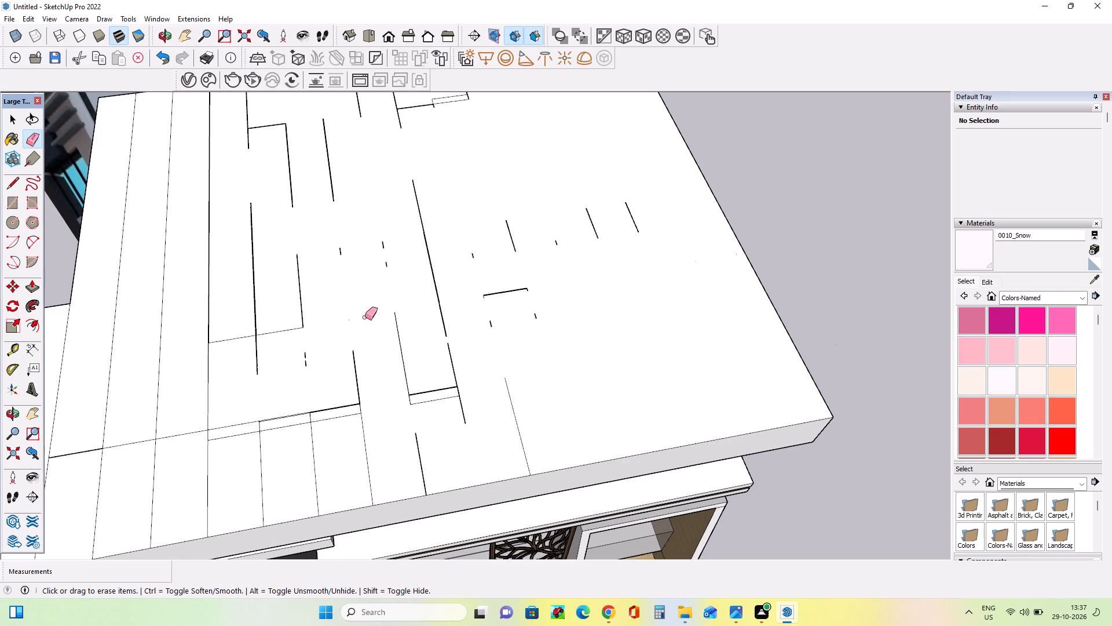
Erase the remaining lengthwise edge and the paired crosswise edges of the small outline near the roof's front middle.
left_click_drag(365, 317, 388, 291)
left_click_drag(402, 332, 404, 307)
left_click_drag(392, 336, 400, 306)
left_click_drag(391, 345, 405, 309)
left_click_drag(393, 374, 393, 360)
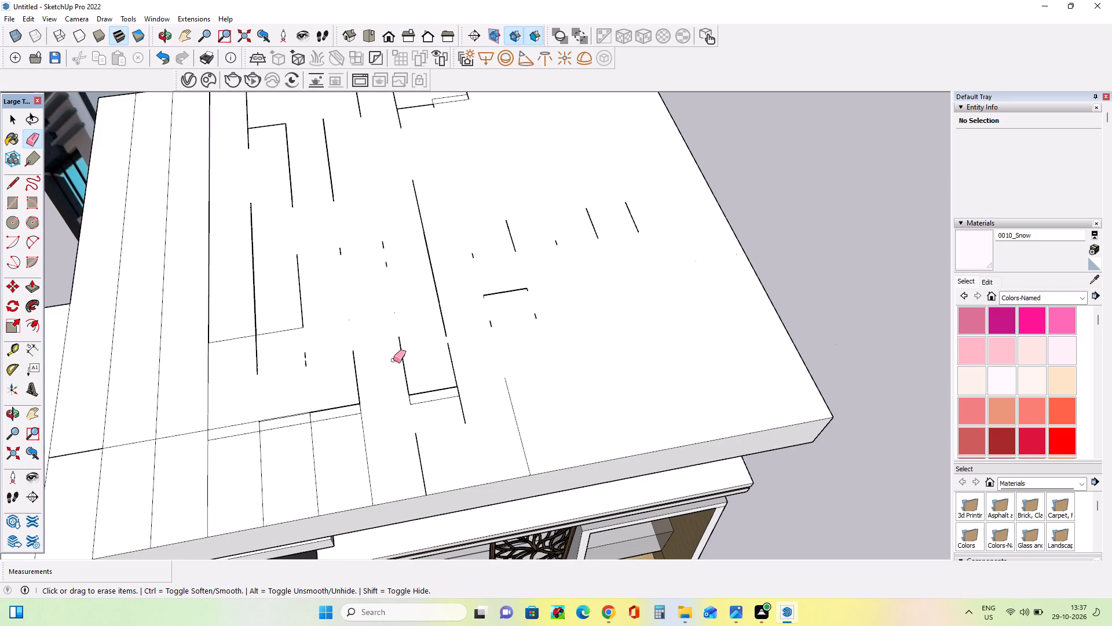
left_click_drag(393, 360, 407, 327)
left_click_drag(400, 372, 411, 338)
left_click_drag(410, 391, 415, 354)
left_click_drag(417, 396, 425, 367)
left_click_drag(420, 405, 423, 383)
left_click_drag(412, 411, 411, 380)
left_click_drag(405, 396, 413, 376)
left_click_drag(404, 403, 412, 377)
left_click_drag(407, 402, 411, 384)
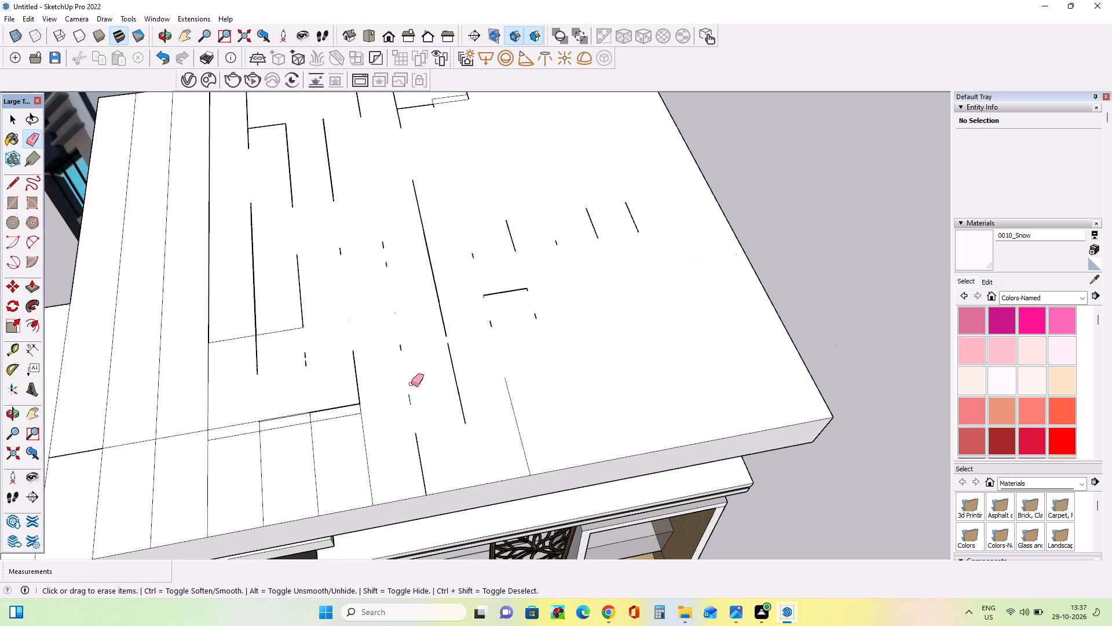
left_click_drag(409, 403, 412, 391)
left_click_drag(411, 408, 422, 372)
Erase the short lengthwise line just in front of the long middle line on the roof's top face.
left_click(466, 423)
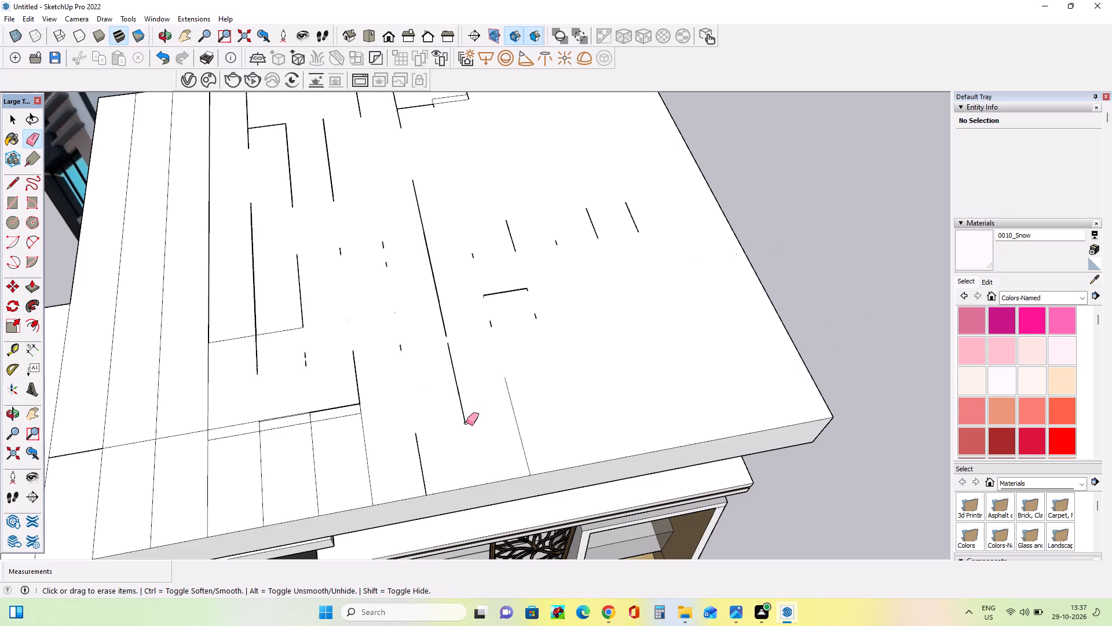
left_click(462, 414)
left_click_drag(462, 409, 462, 402)
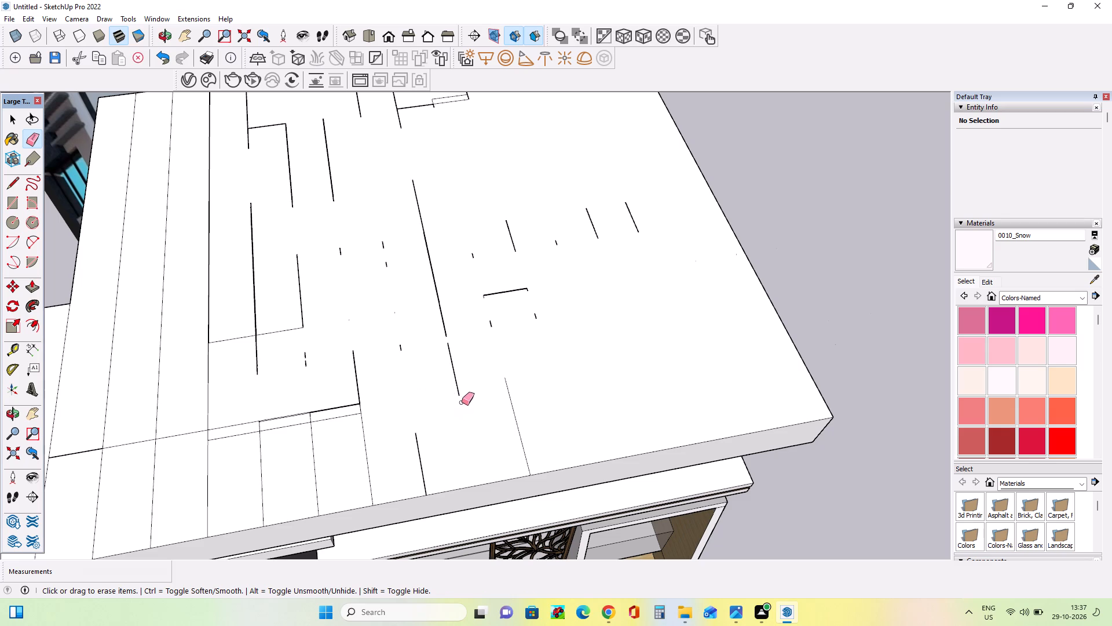
left_click_drag(462, 402, 460, 398)
double_click(459, 395)
left_click(455, 386)
double_click(455, 383)
Erase the long lengthwise line across the middle of the roof's top face, piece by piece.
left_click(446, 337)
left_click(446, 336)
left_click(446, 333)
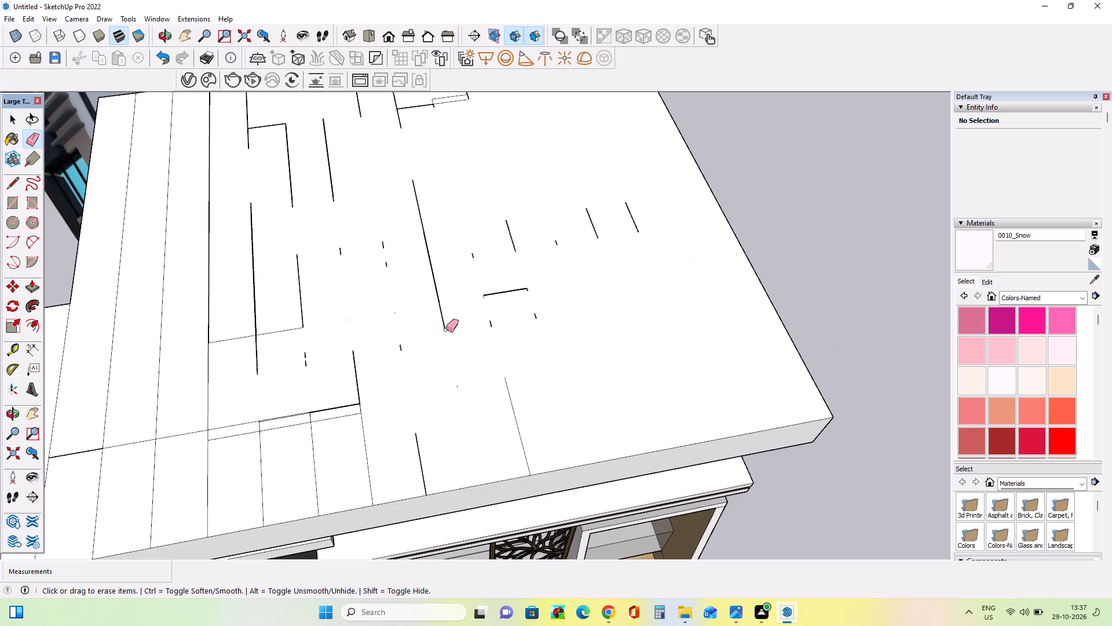
left_click(446, 329)
left_click(446, 322)
left_click(440, 307)
left_click(440, 301)
left_click(438, 297)
left_click_drag(436, 290, 437, 300)
left_click(432, 260)
left_click_drag(432, 256, 433, 261)
double_click(431, 264)
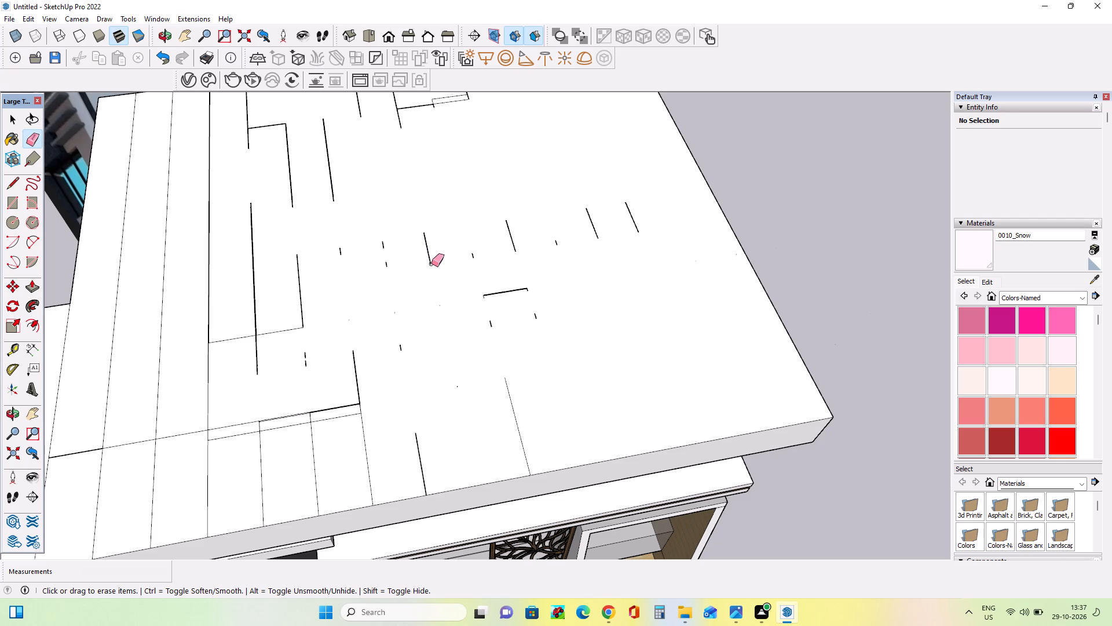
left_click(431, 257)
left_click(430, 261)
double_click(430, 256)
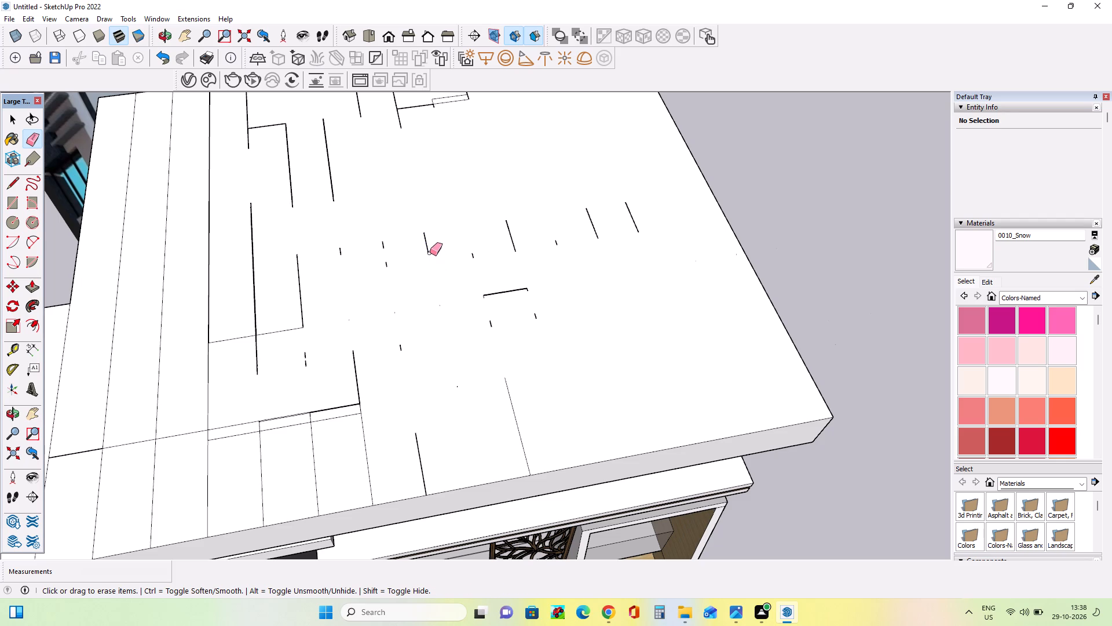
double_click(429, 246)
left_click(429, 252)
left_click(428, 245)
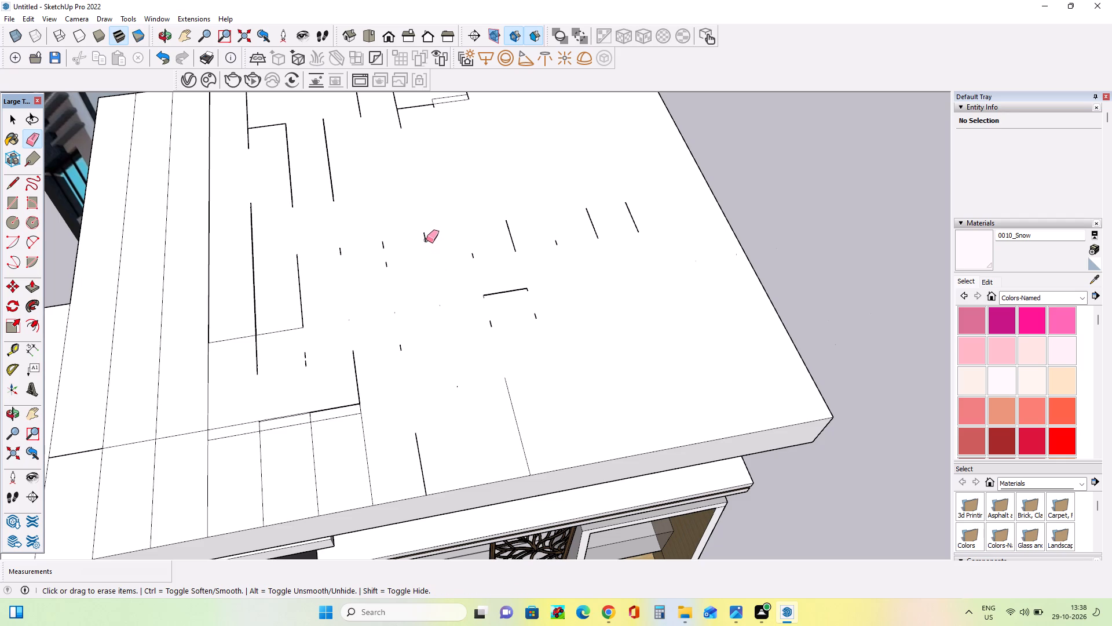
double_click(426, 240)
left_click_drag(426, 234, 423, 260)
Erase the two isolated lengthwise lines that run to the front edge of the roof's top face.
left_click(515, 414)
left_click(515, 408)
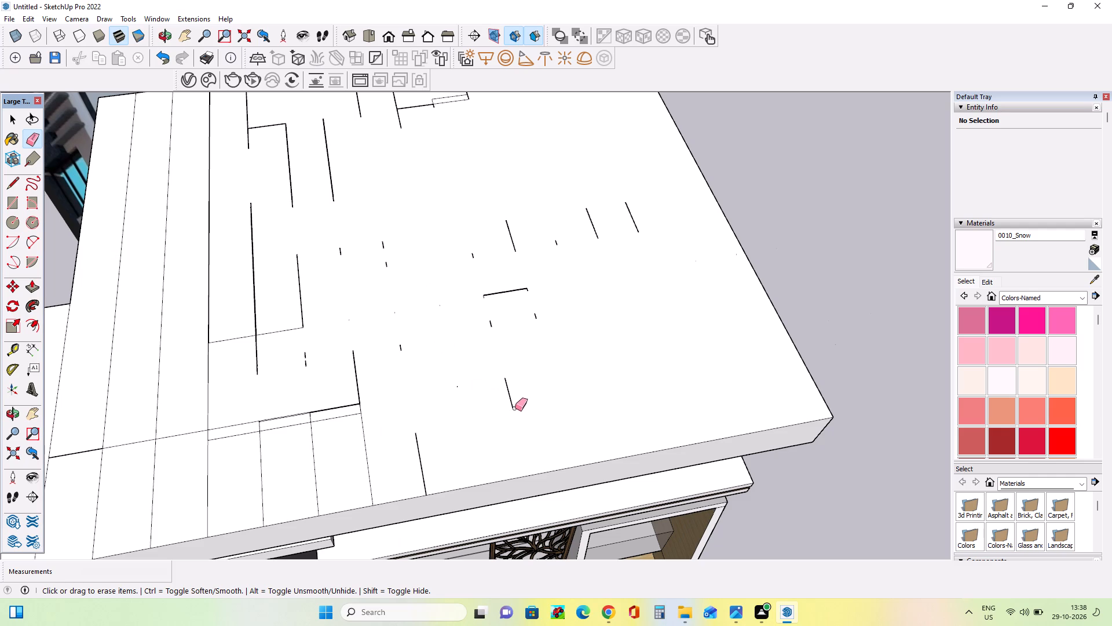
left_click(513, 405)
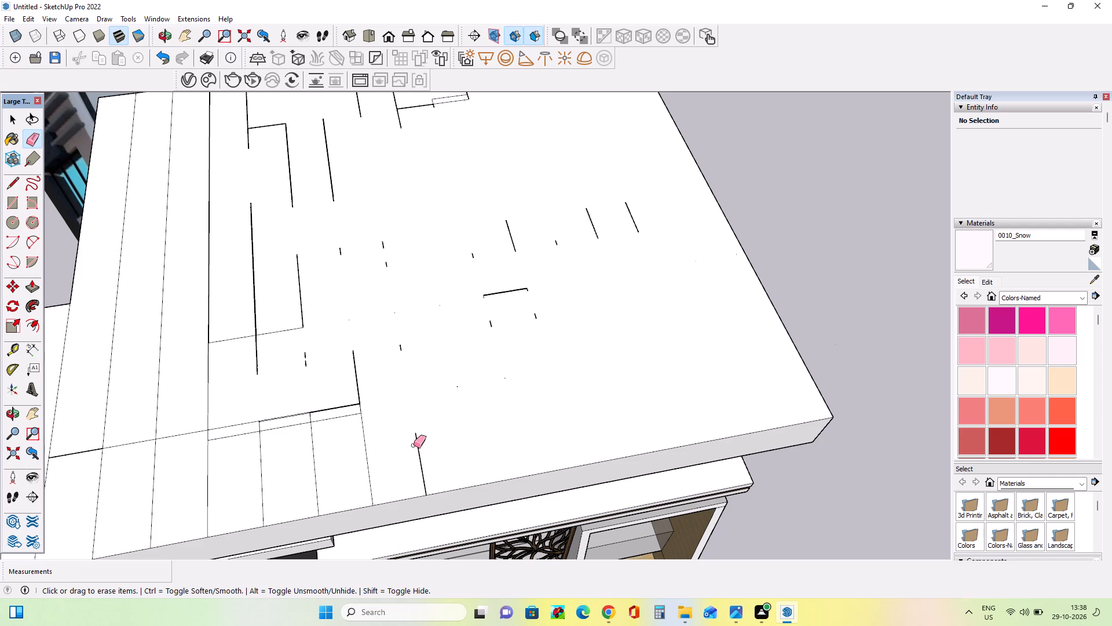
left_click(417, 445)
Erase the short crosswise line near the middle of the roof's top face and the tiny fragments around it.
left_click(514, 290)
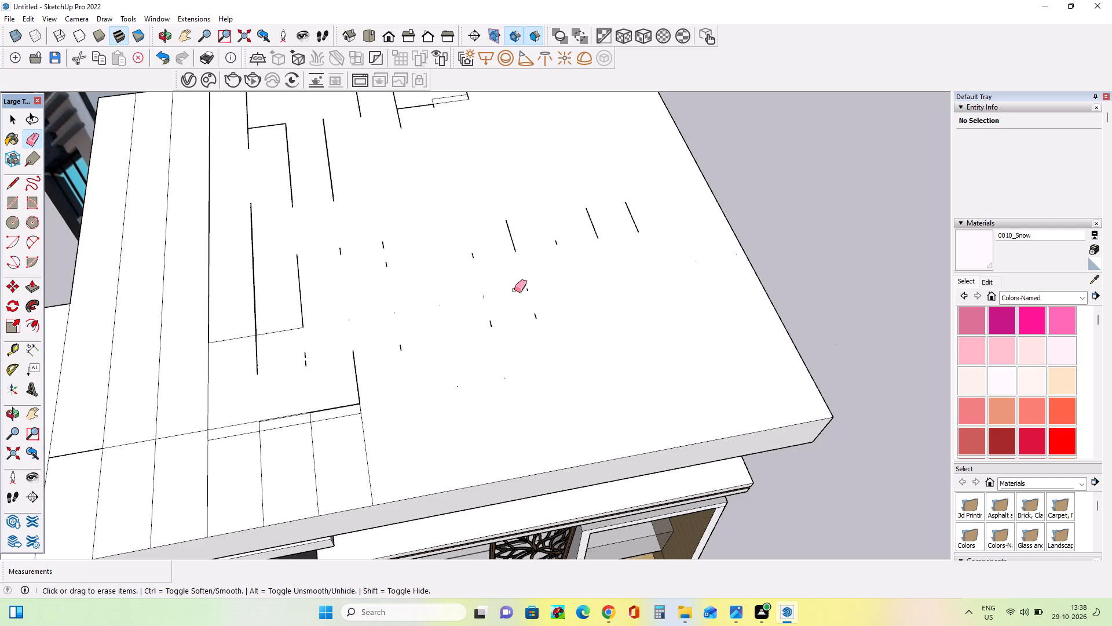
left_click(528, 287)
left_click_drag(535, 316, 535, 317)
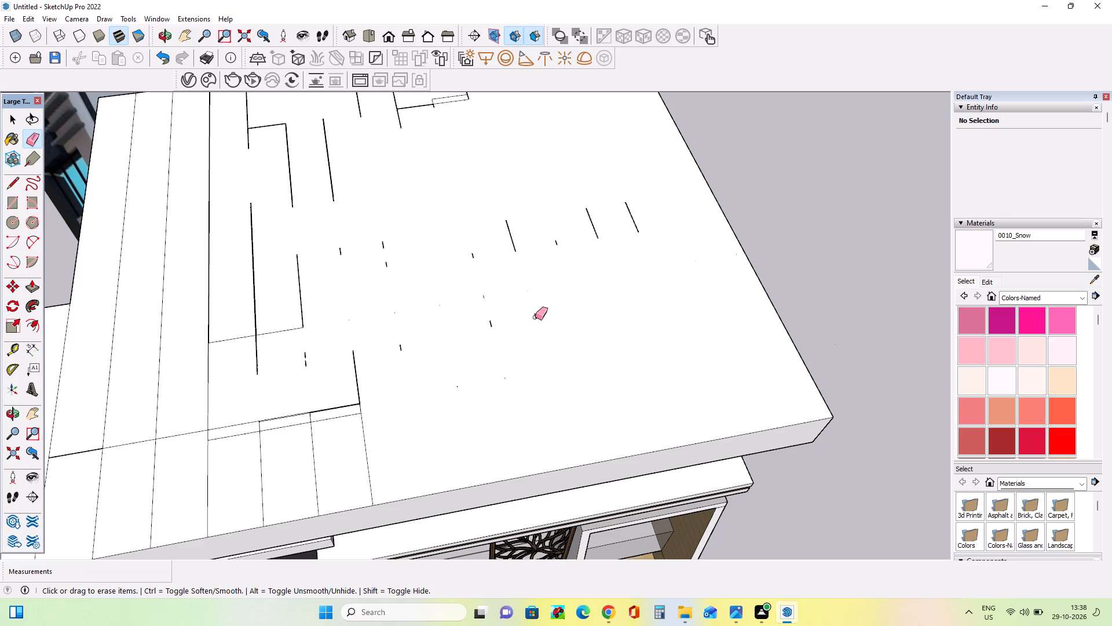
left_click_drag(535, 317, 539, 325)
left_click(492, 325)
left_click(485, 296)
left_click(474, 253)
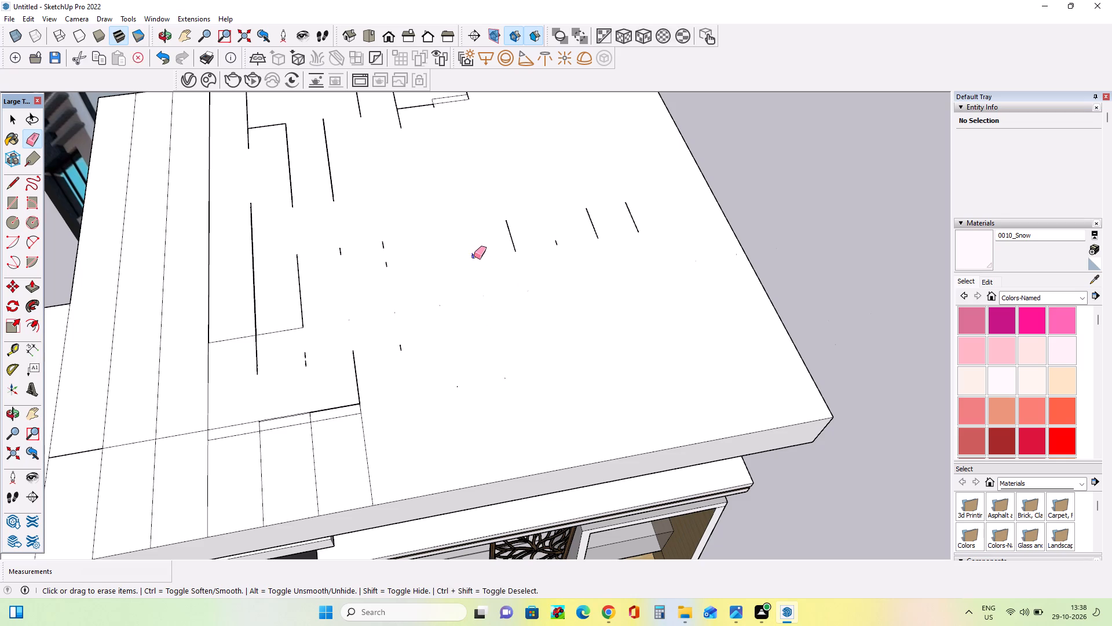
left_click(472, 252)
Erase the short lengthwise dash just beyond the middle of the roof's top face.
left_click(514, 249)
left_click(515, 249)
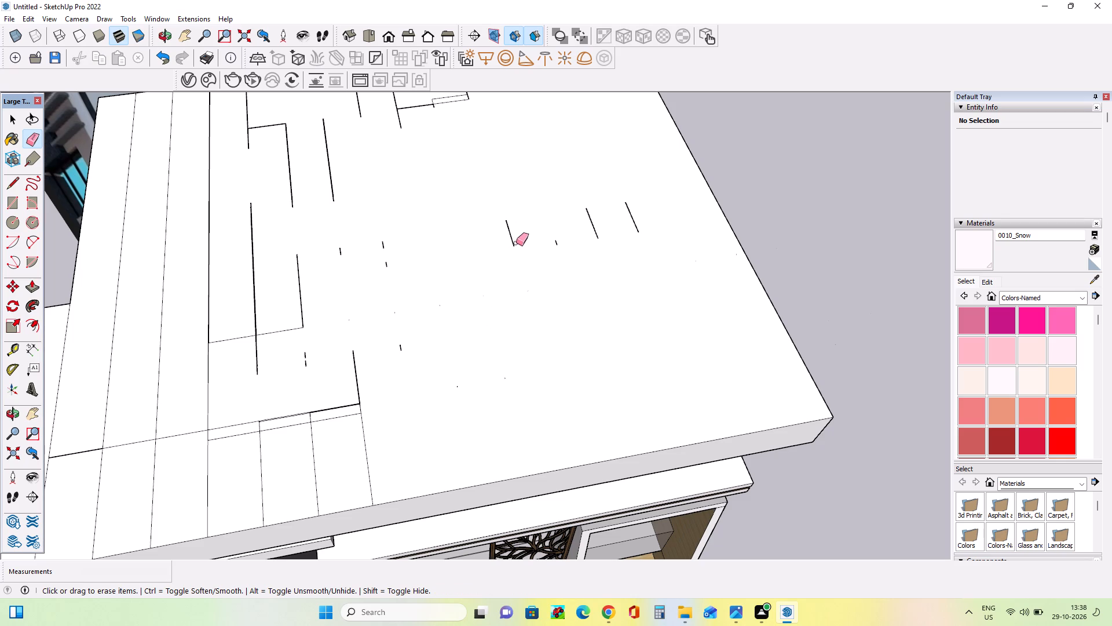
double_click(515, 246)
double_click(511, 230)
left_click(509, 224)
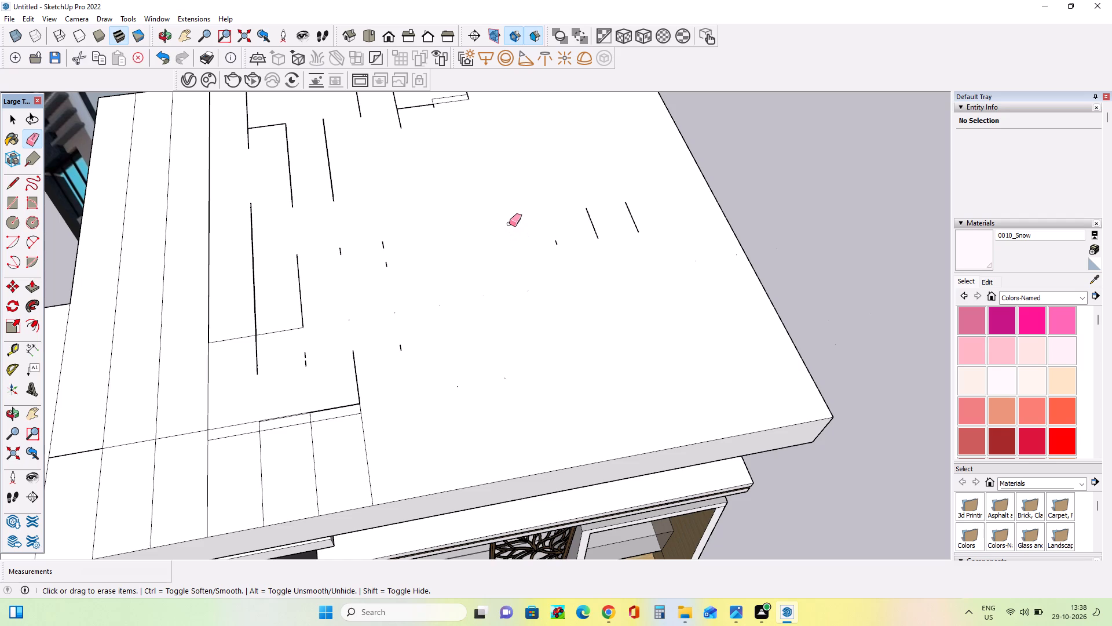
Erase the two short lengthwise dashes toward the roof's clean side edge and the tiny fragment beside them.
scroll(423, 402, "down", 5)
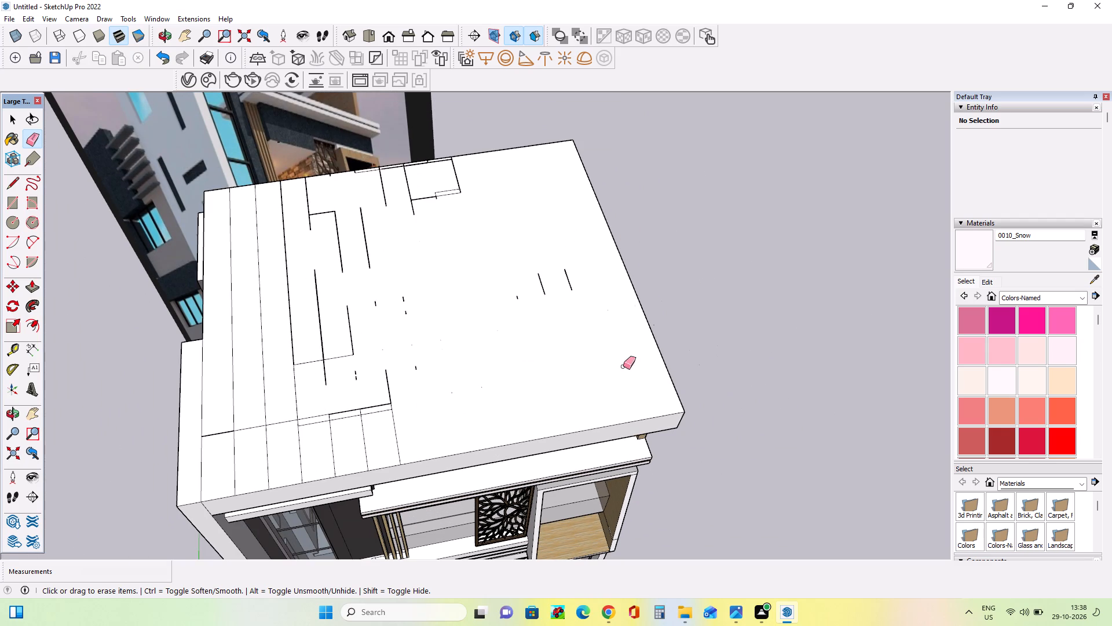
left_click_drag(545, 294, 545, 287)
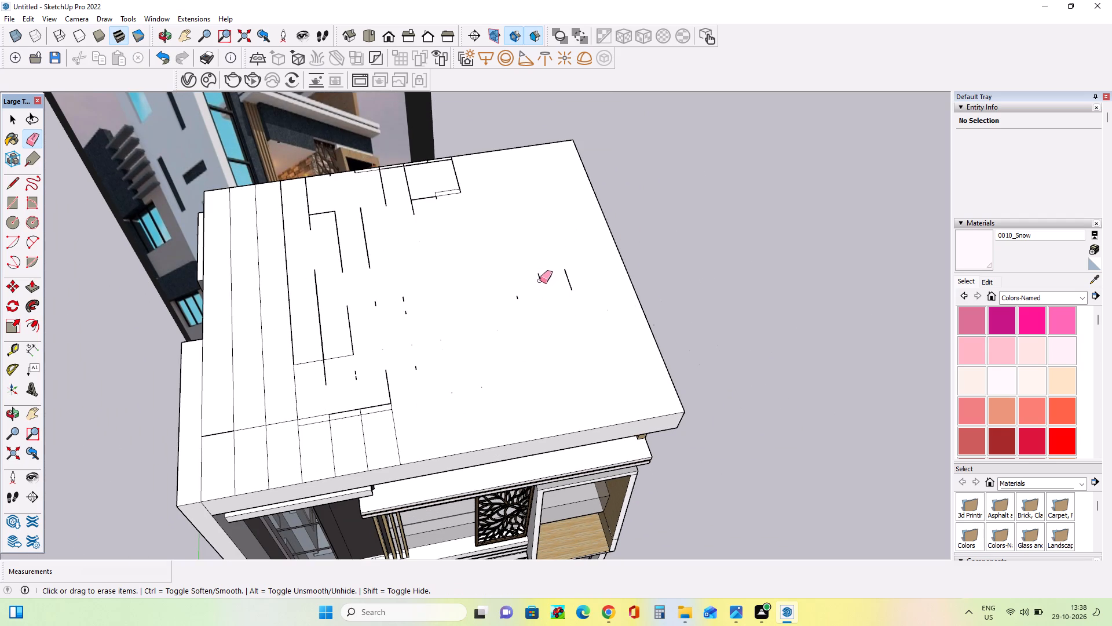
left_click(542, 279)
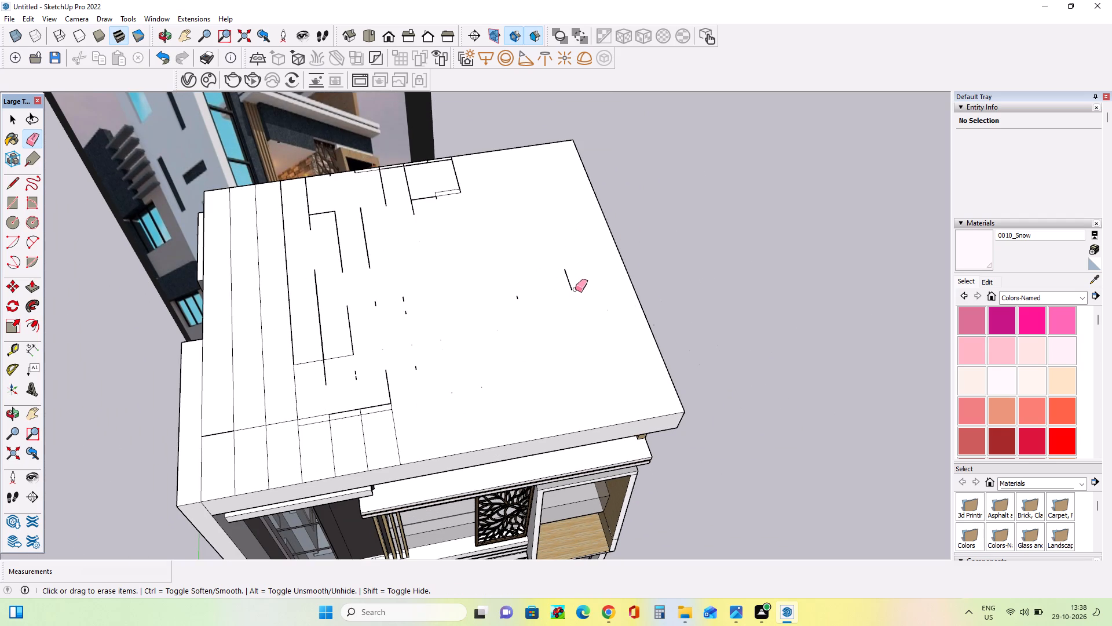
left_click(572, 290)
left_click(571, 285)
left_click(568, 278)
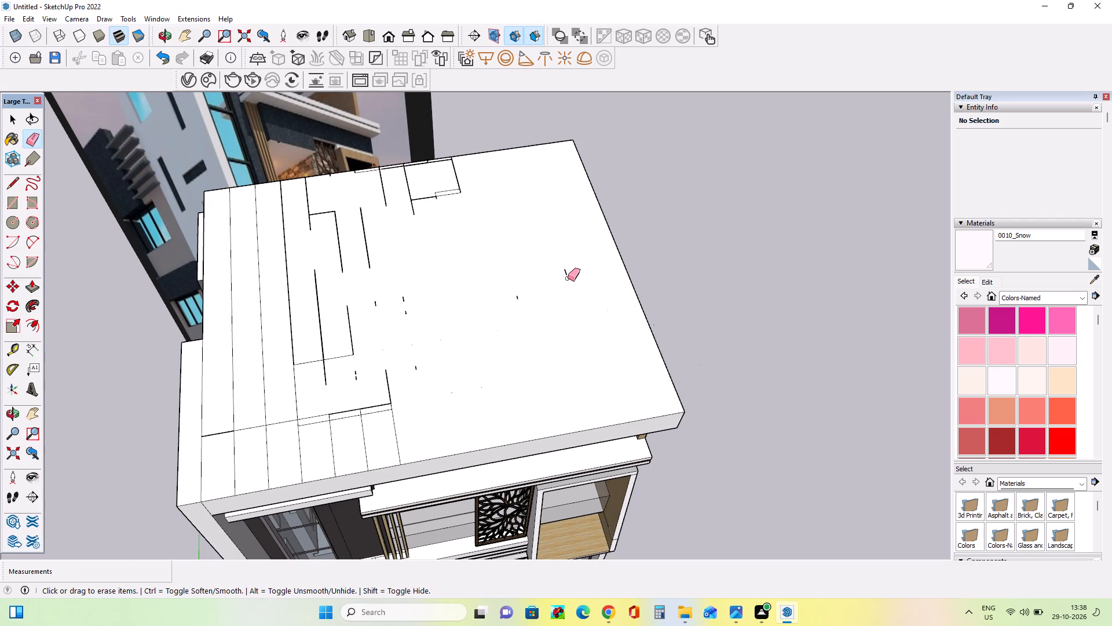
double_click(567, 274)
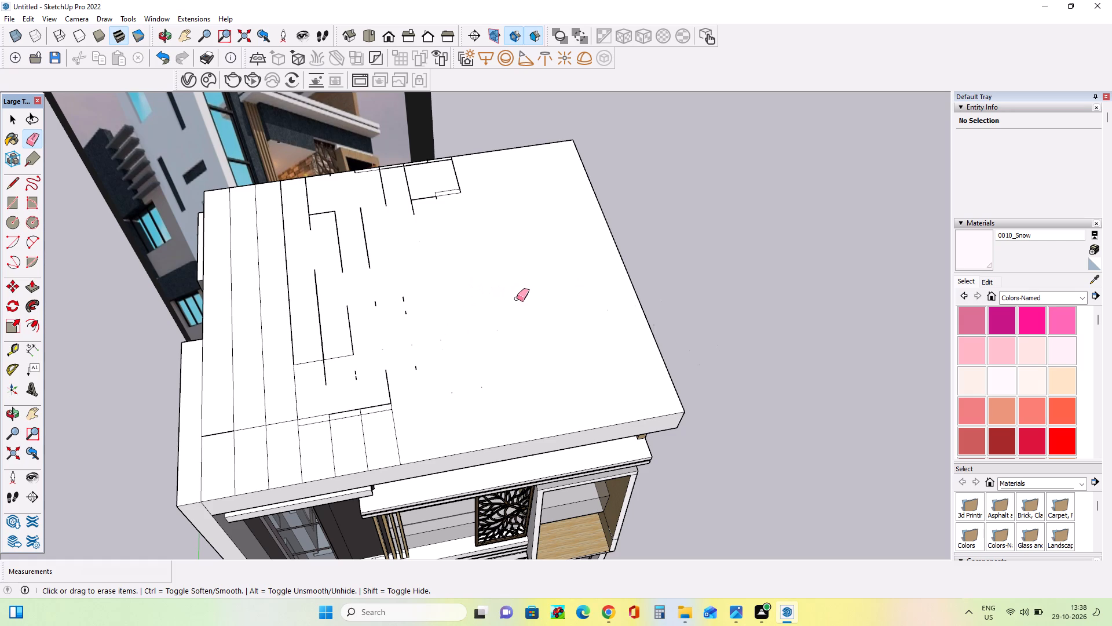
left_click(517, 299)
Erase the short lengthwise line and the dark crosswise line meeting at the corner near the roof's front edge.
double_click(392, 405)
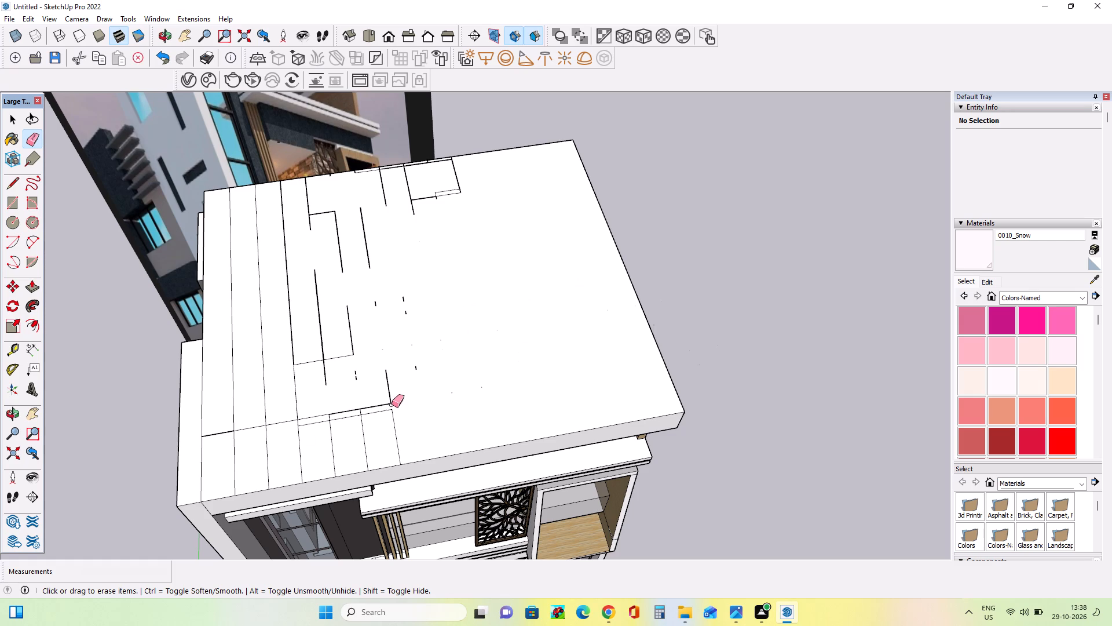
left_click(390, 394)
left_click(389, 403)
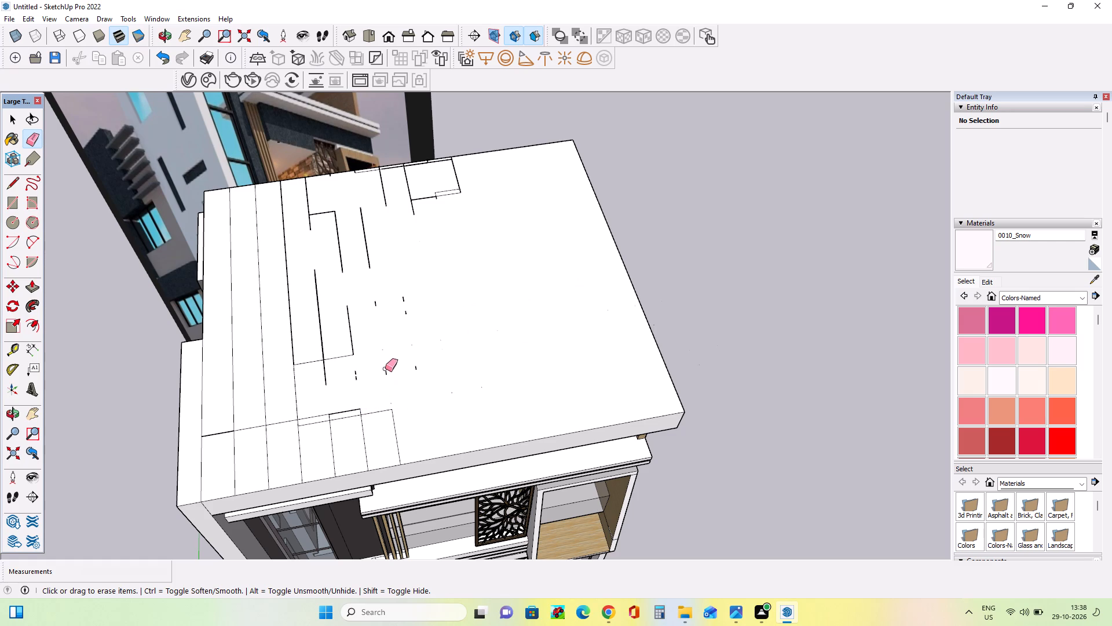
Erase the short dash near the middle of the roof's top face and the outermost lengthwise and crosswise lines toward the front edge.
left_click(385, 369)
double_click(387, 372)
left_click(395, 427)
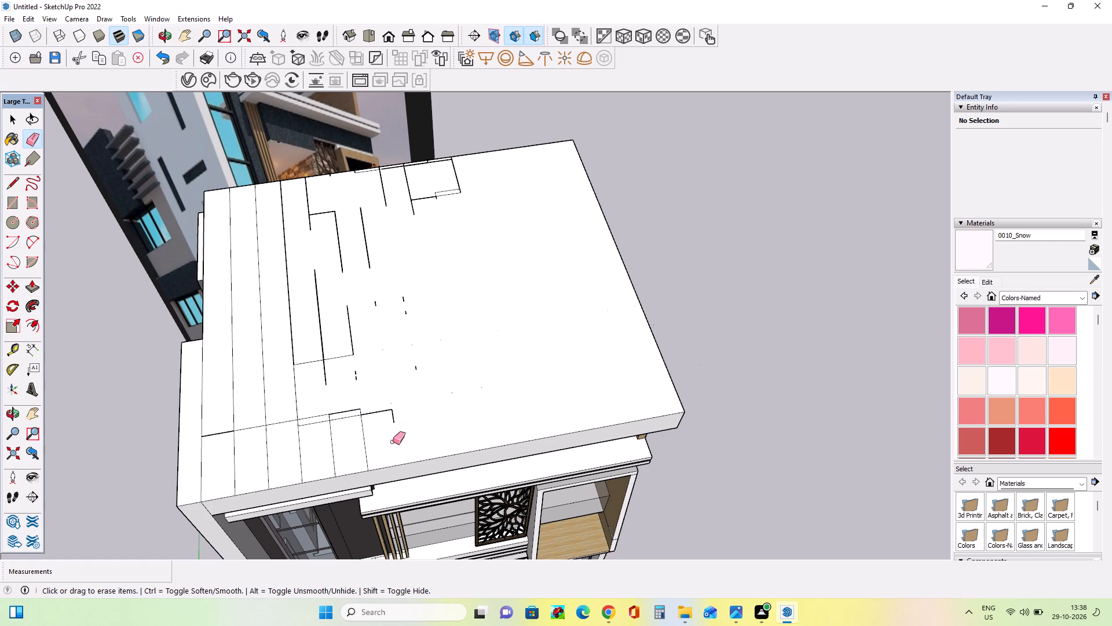
left_click(394, 420)
left_click(393, 415)
double_click(392, 412)
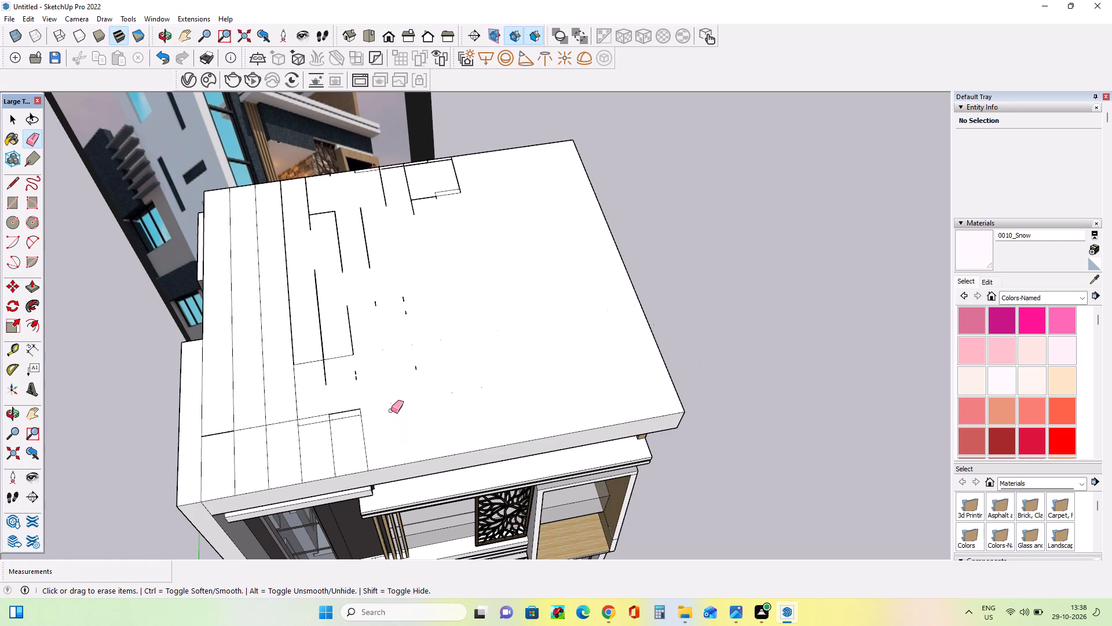
left_click(391, 410)
Erase the lengthwise line and the doubled crosswise lines of the next leftover outline near the roof's front edge.
double_click(361, 428)
left_click(364, 438)
left_click(364, 441)
left_click(354, 414)
left_click(356, 407)
double_click(357, 411)
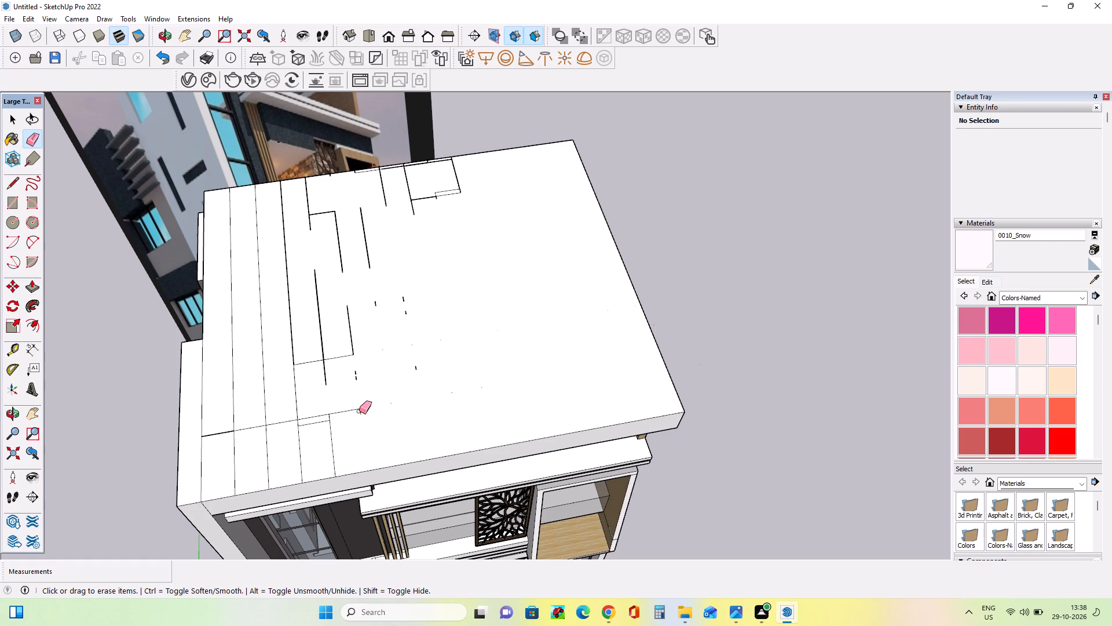
left_click(361, 413)
left_click(360, 407)
left_click(359, 410)
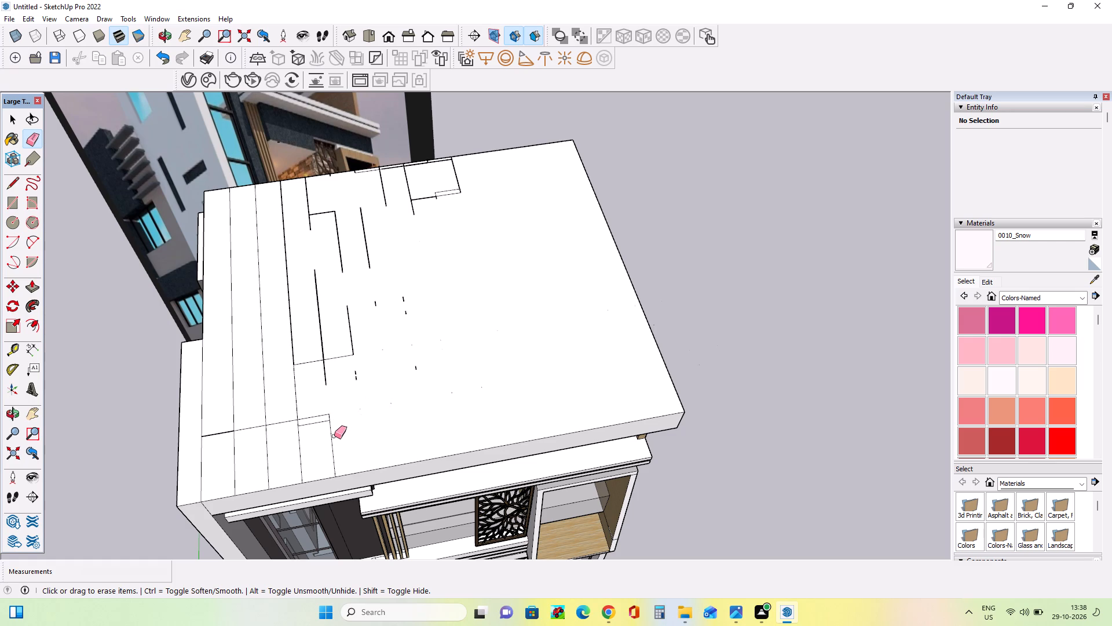
Erase the remaining lengthwise line near the roof's front edge and the doubled crosswise lines joining it to the adjacent long gridline.
triple_click(334, 436)
left_click(332, 432)
left_click(330, 426)
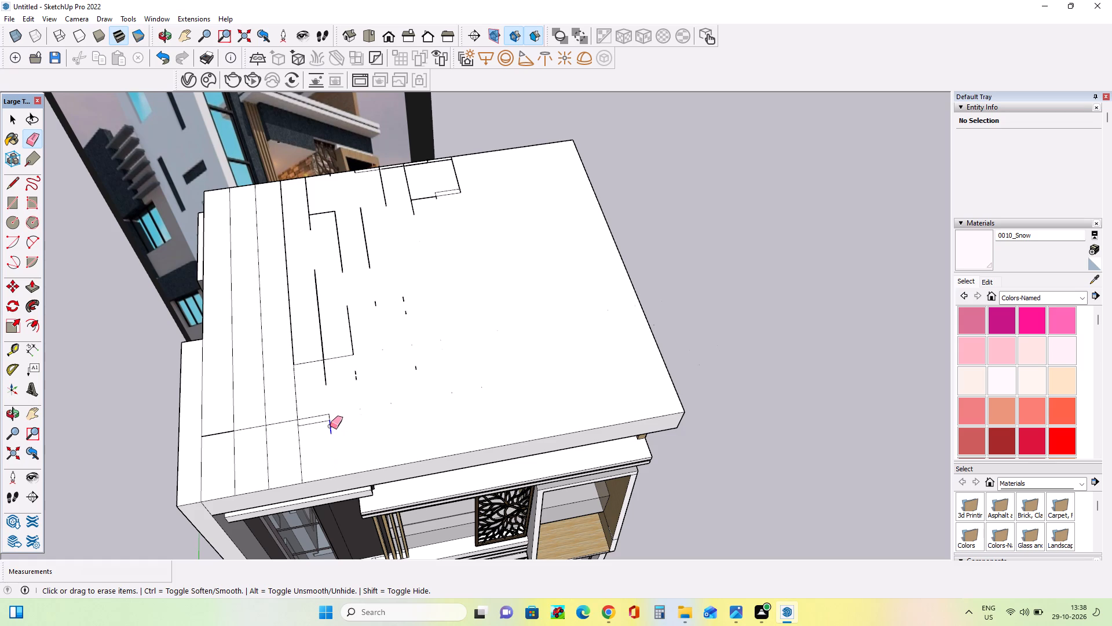
double_click(329, 418)
double_click(329, 410)
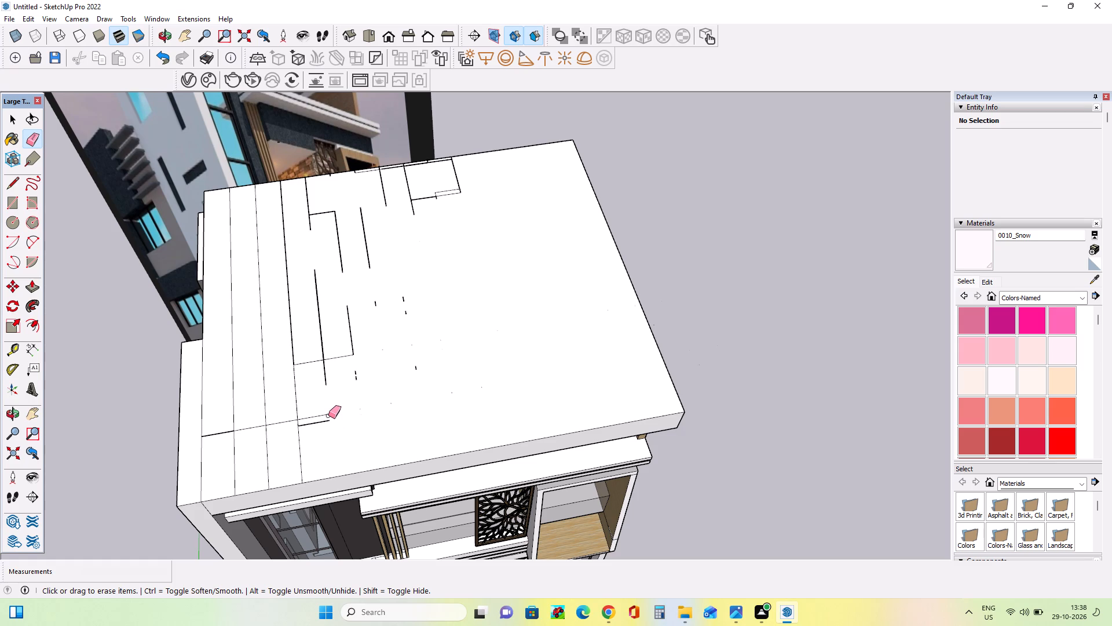
left_click(328, 416)
double_click(329, 421)
Erase the narrow rectangle, its adjoining crosswise and lengthwise lines, and the small fragment at the outer end of the roof's back-edge outlines.
scroll(504, 384, "down", 3)
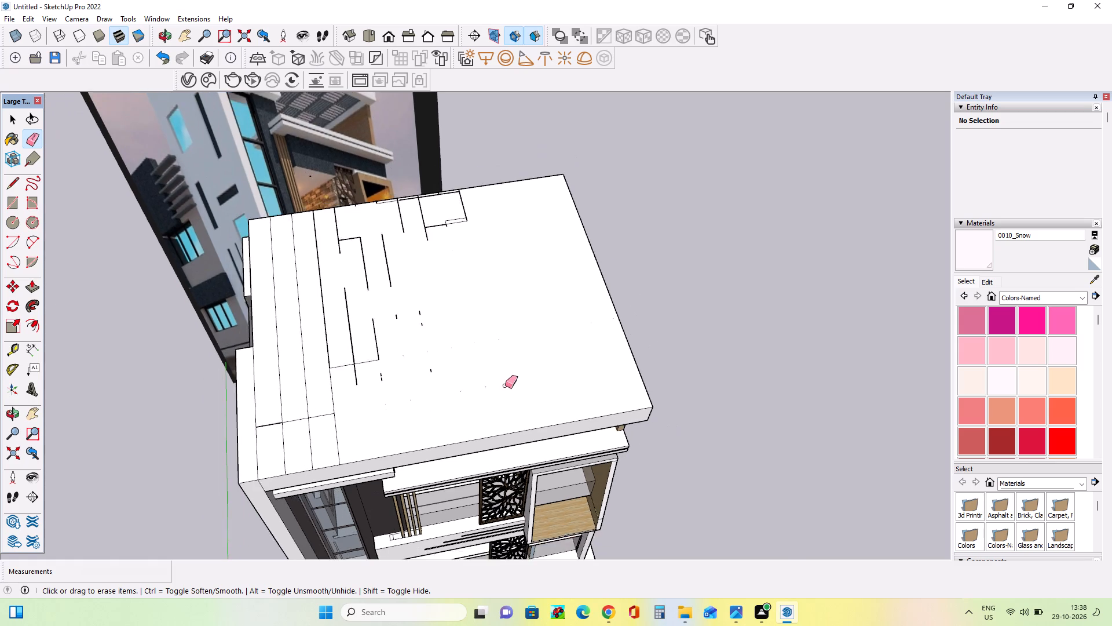
scroll(505, 385, "down", 2)
scroll(482, 170, "up", 12)
left_click(463, 272)
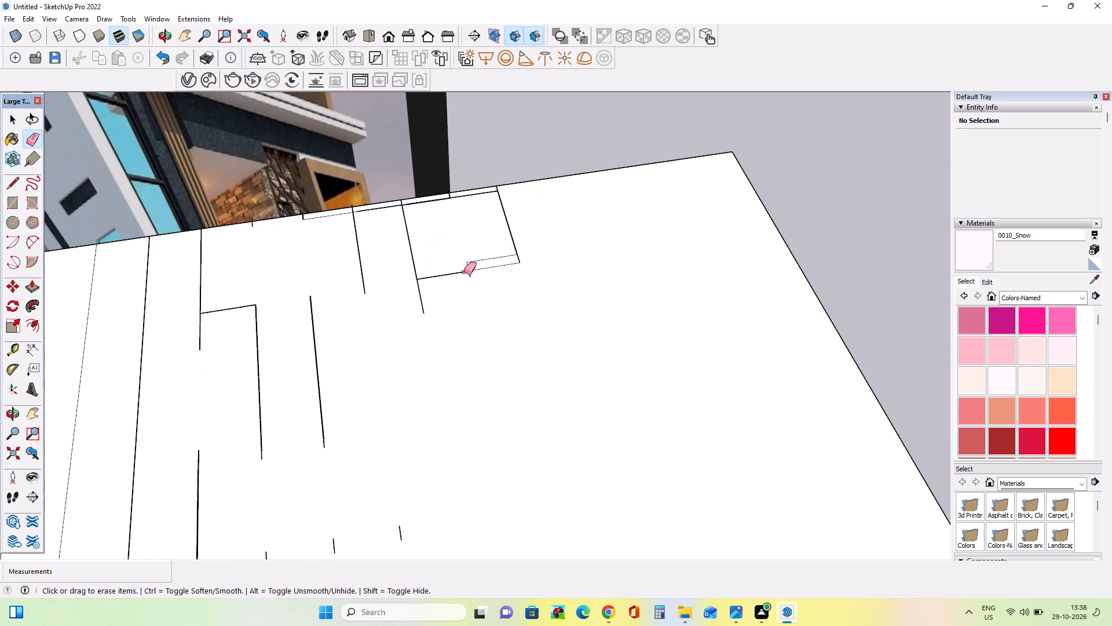
left_click(467, 274)
left_click(470, 265)
double_click(469, 275)
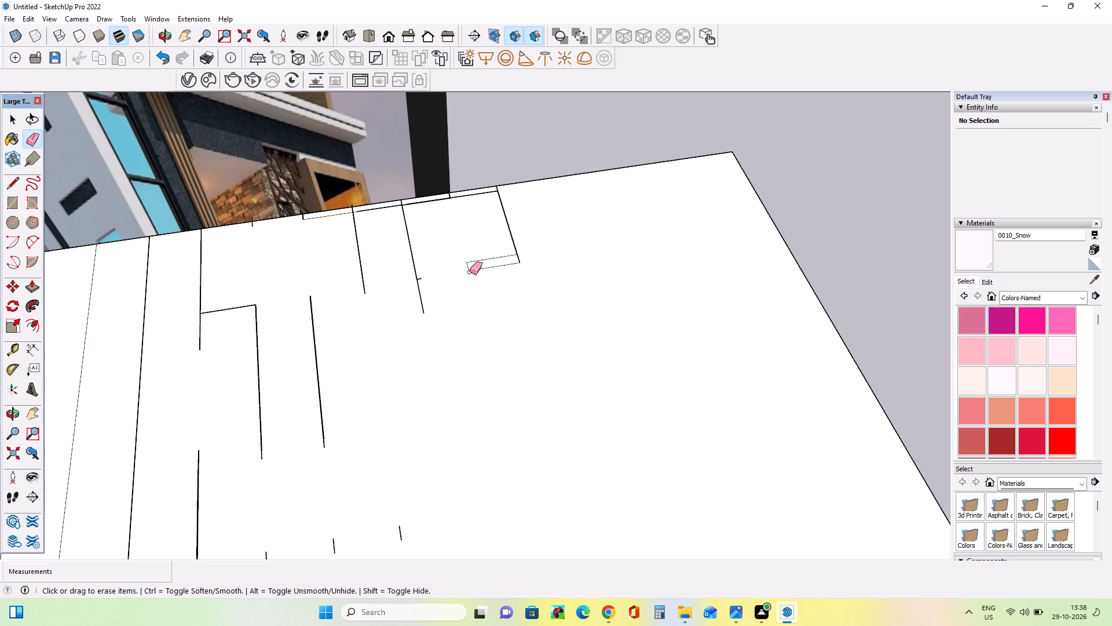
left_click(470, 270)
double_click(493, 267)
double_click(498, 257)
double_click(518, 263)
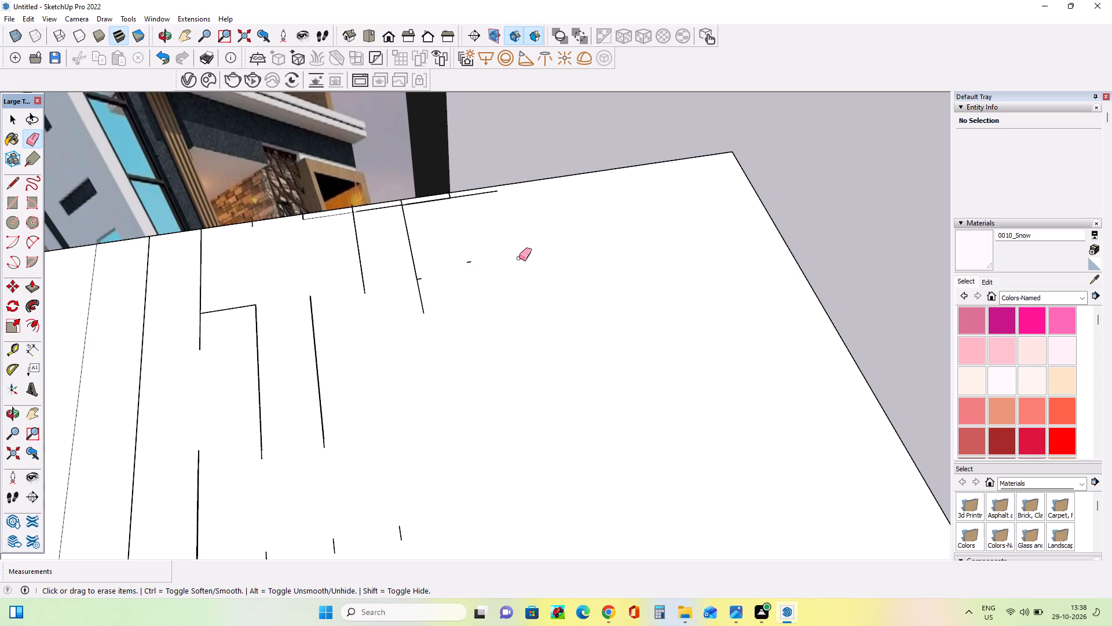
double_click(487, 192)
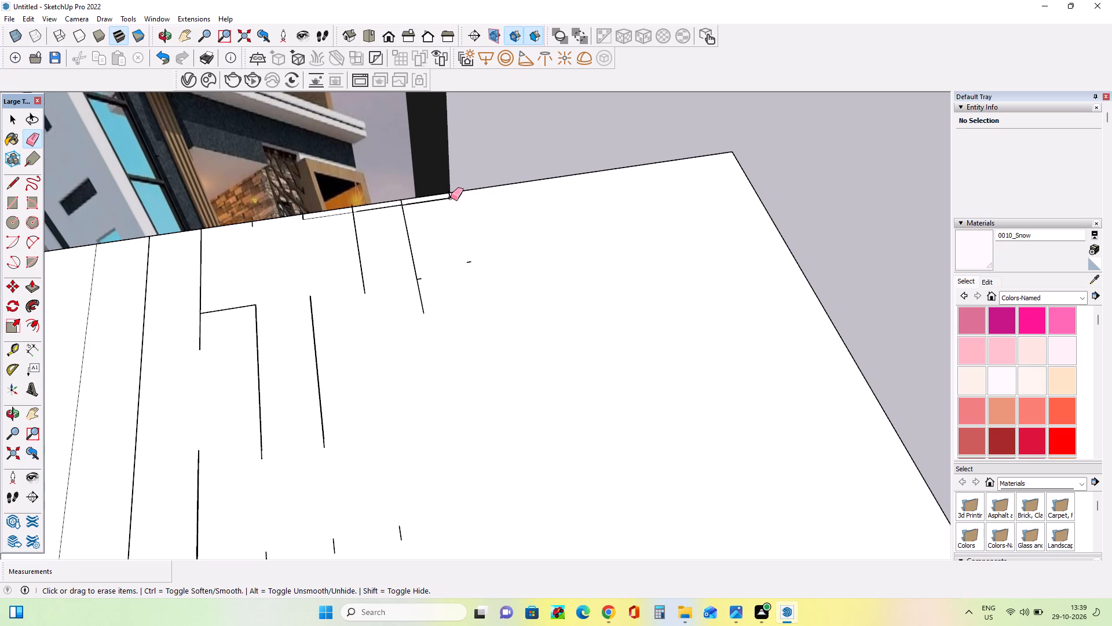
double_click(451, 198)
double_click(471, 262)
Erase the next lengthwise line running from the roof's back edge, its small side tick and the crosswise piece along that edge.
left_click(427, 316)
double_click(424, 312)
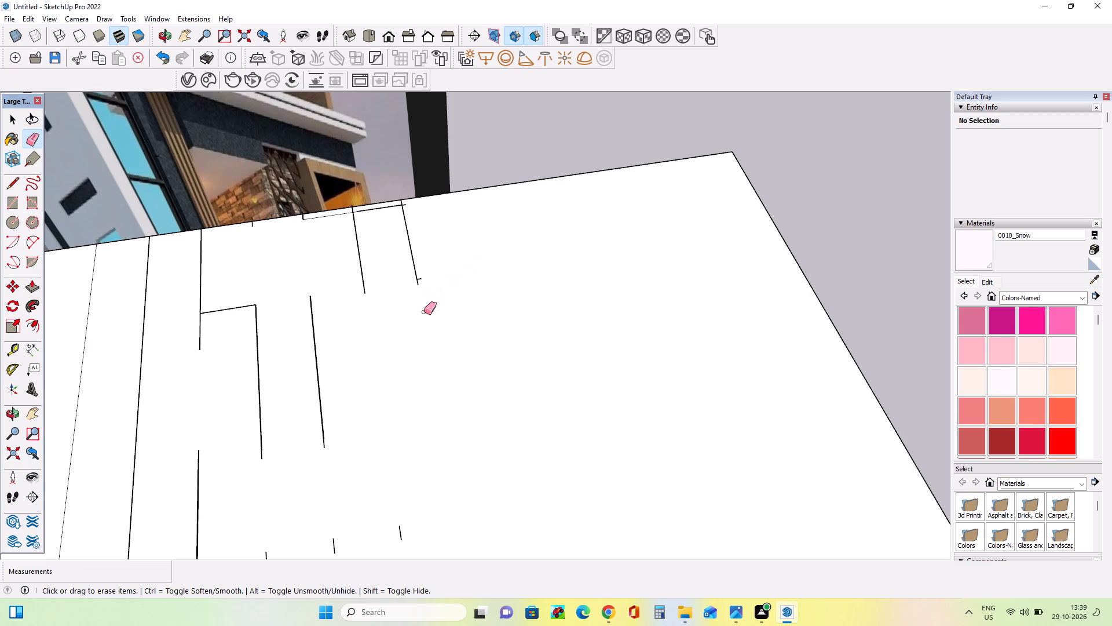
left_click(420, 288)
double_click(419, 281)
double_click(419, 278)
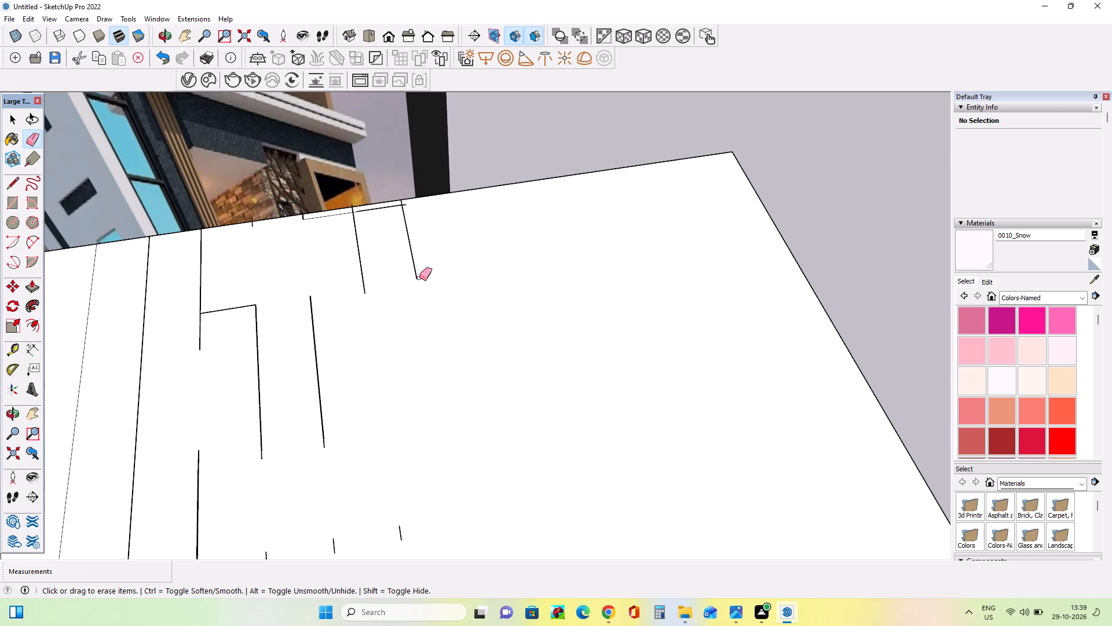
double_click(419, 278)
double_click(417, 279)
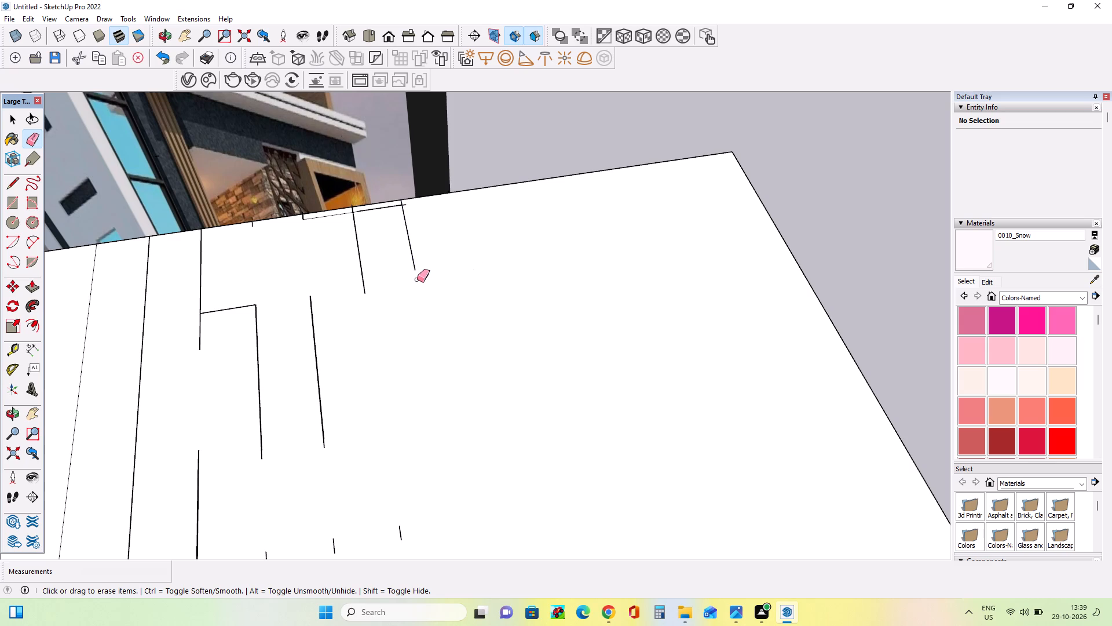
left_click(417, 268)
double_click(416, 268)
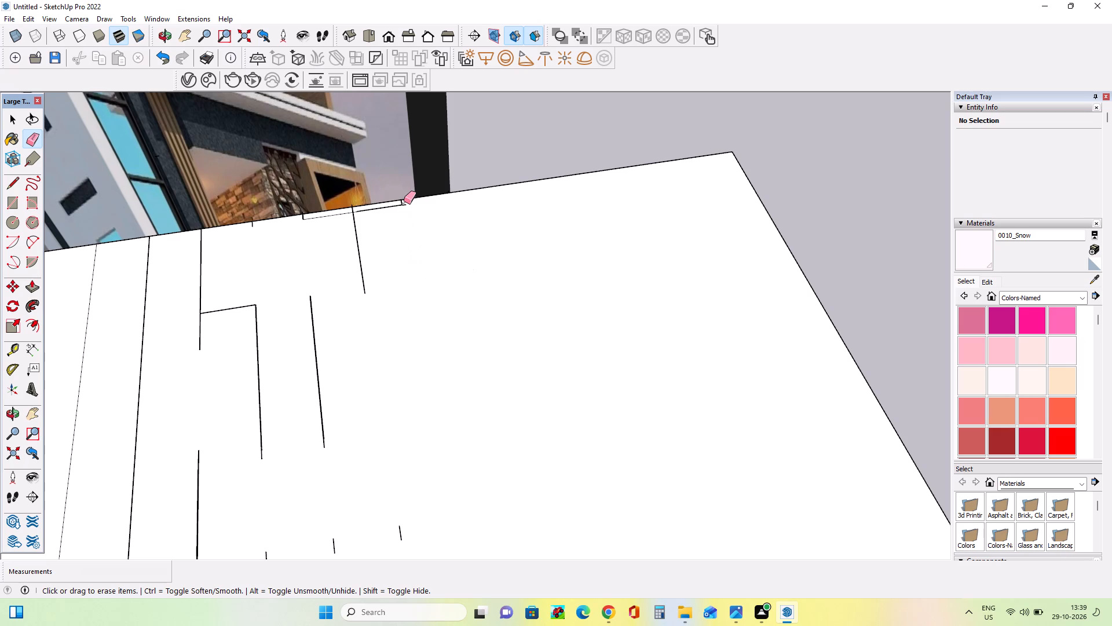
double_click(401, 205)
Erase the following short lengthwise line at the roof's back edge and the thin crosswise line beside it.
double_click(364, 293)
double_click(364, 282)
double_click(363, 276)
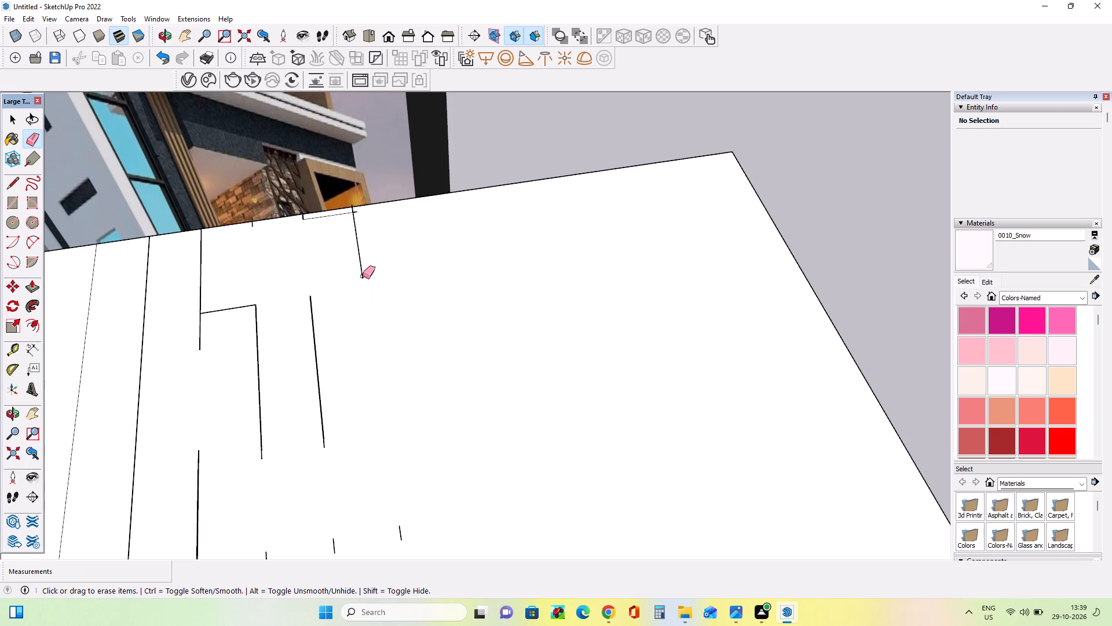
left_click(353, 210)
left_click(354, 212)
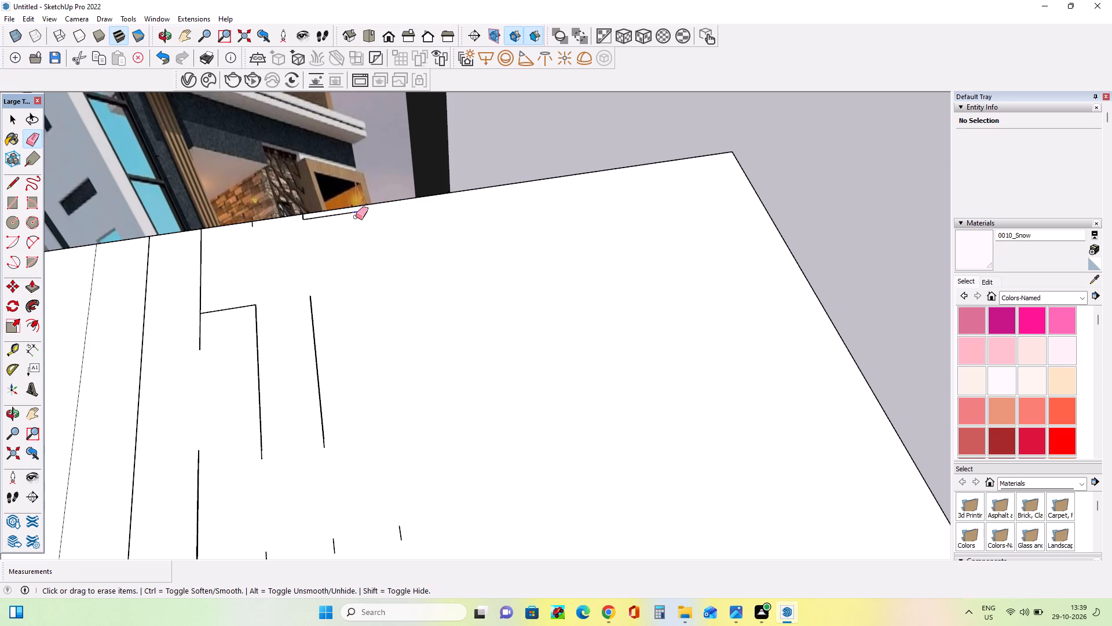
scroll(339, 212, "up", 7)
left_click(347, 216)
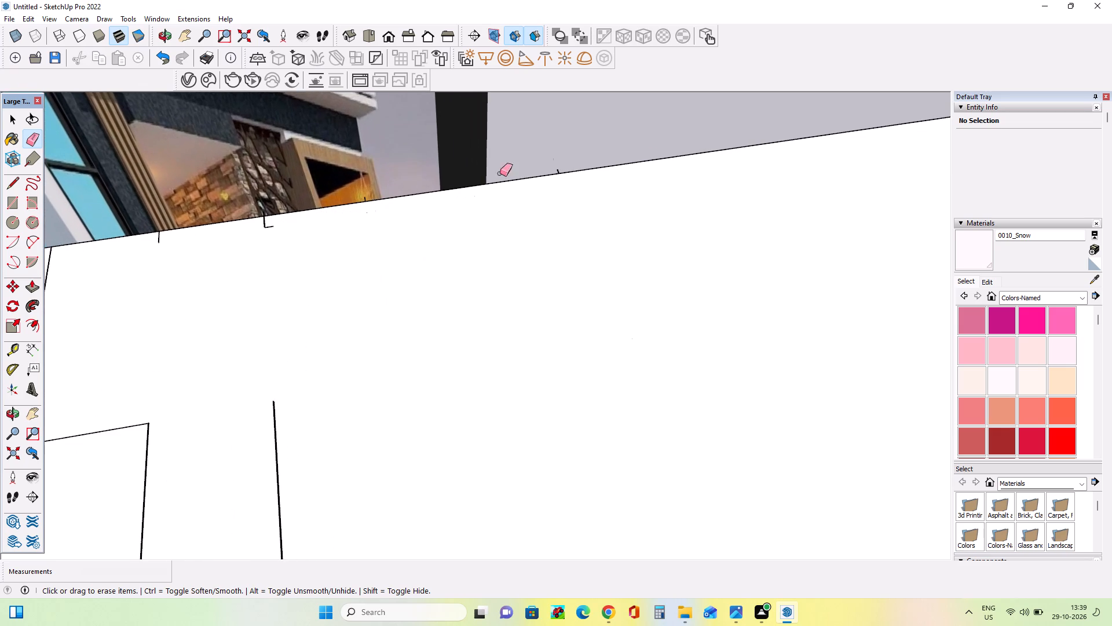
Erase the small stubs and the tiny corner fragment left along the roof's back edge.
left_click(559, 170)
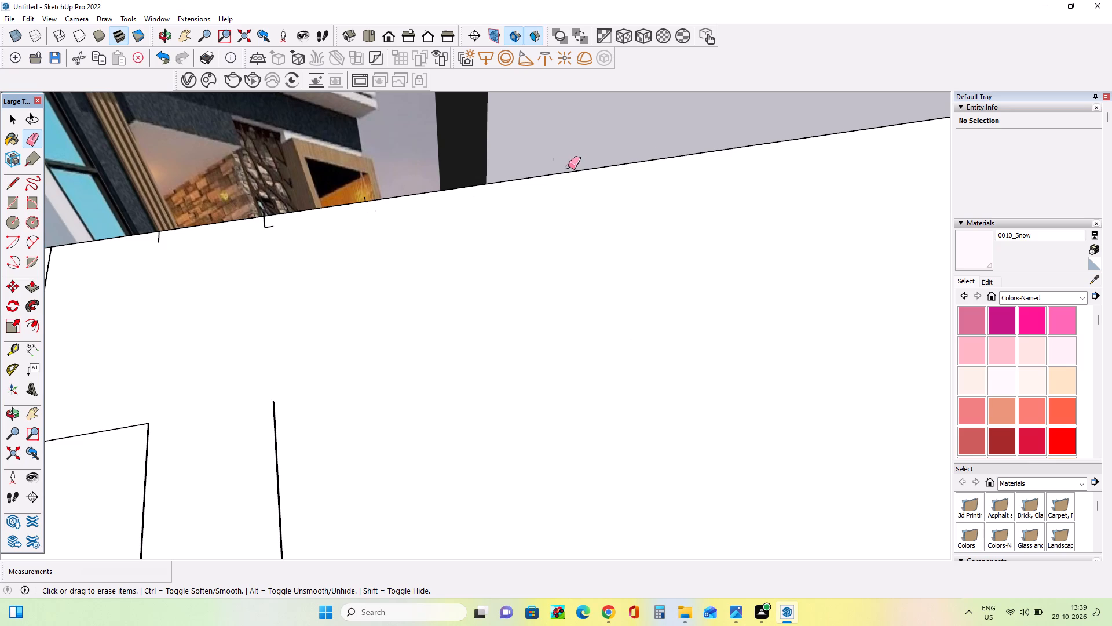
left_click(266, 231)
left_click(266, 226)
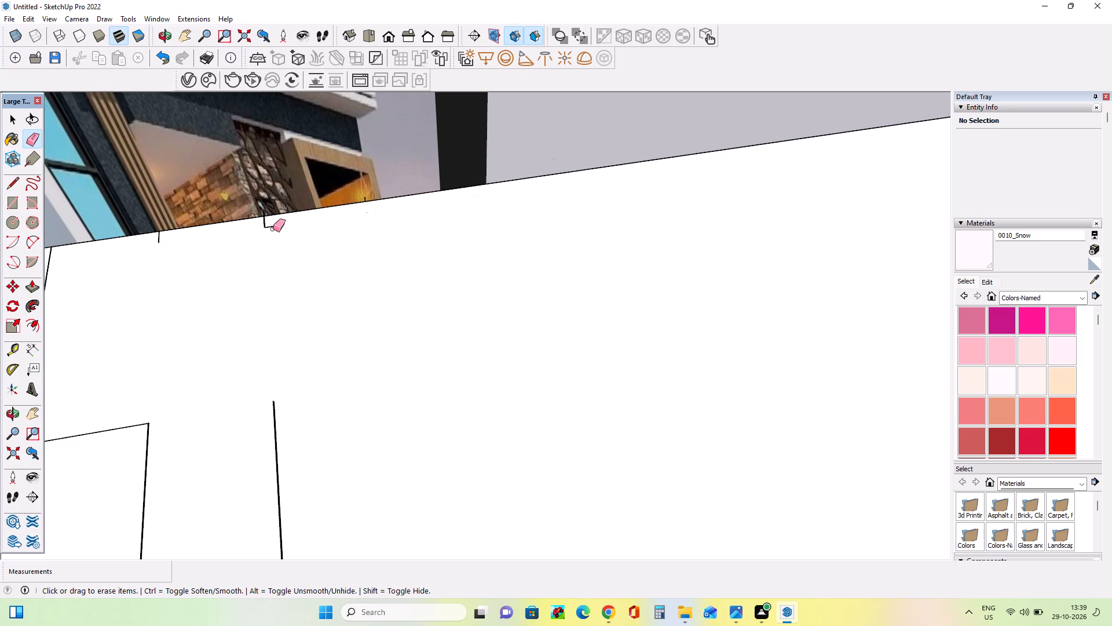
double_click(273, 229)
left_click(272, 226)
triple_click(262, 228)
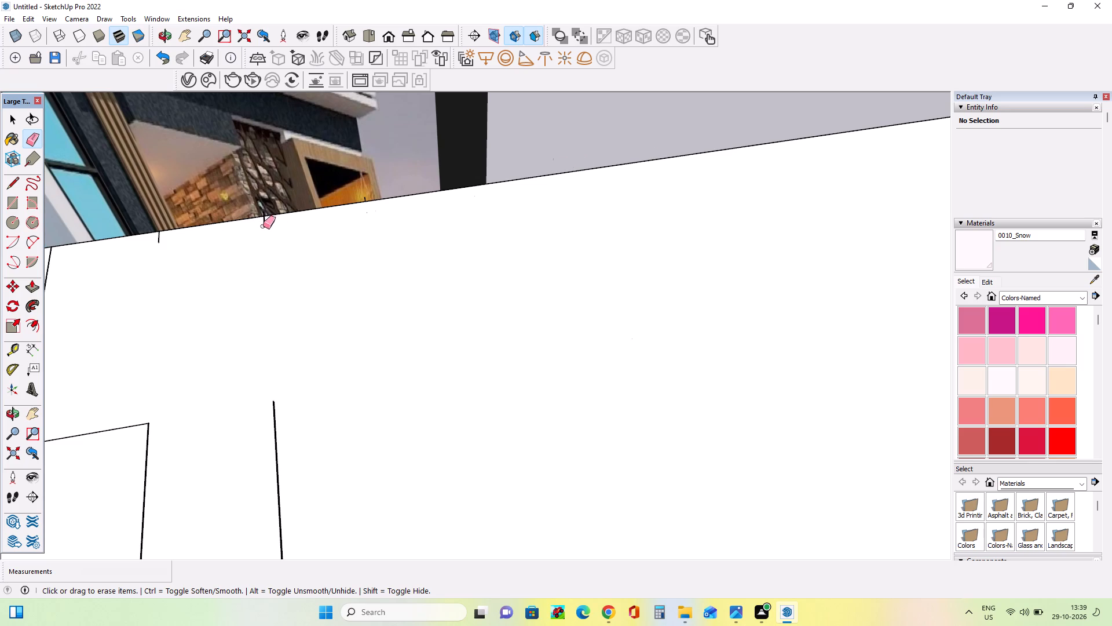
left_click(263, 225)
double_click(265, 225)
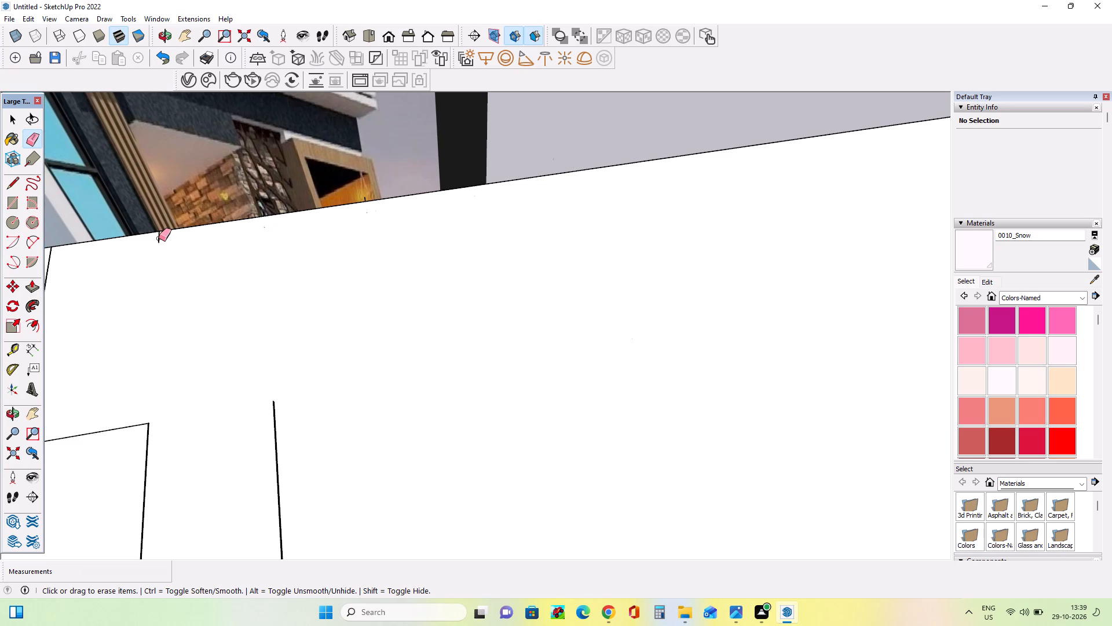
double_click(159, 238)
Erase the two small dashes near the middle of the roof's top face and the short lengthwise line beside them.
scroll(320, 250, "down", 17)
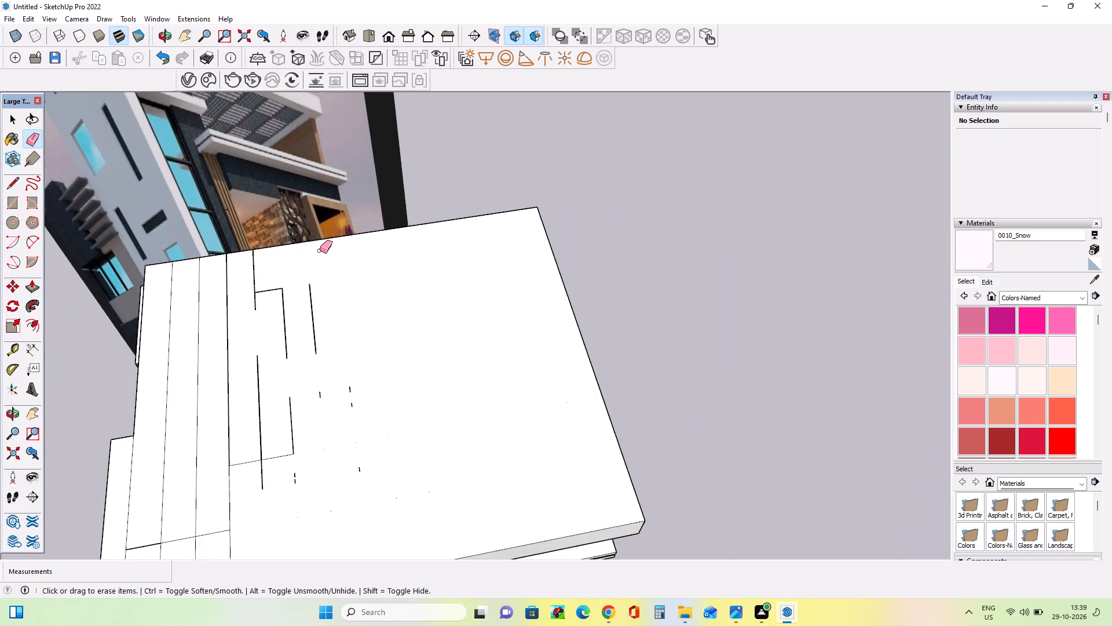
scroll(320, 250, "down", 10)
scroll(326, 343, "up", 7)
scroll(329, 347, "down", 1)
scroll(329, 347, "up", 7)
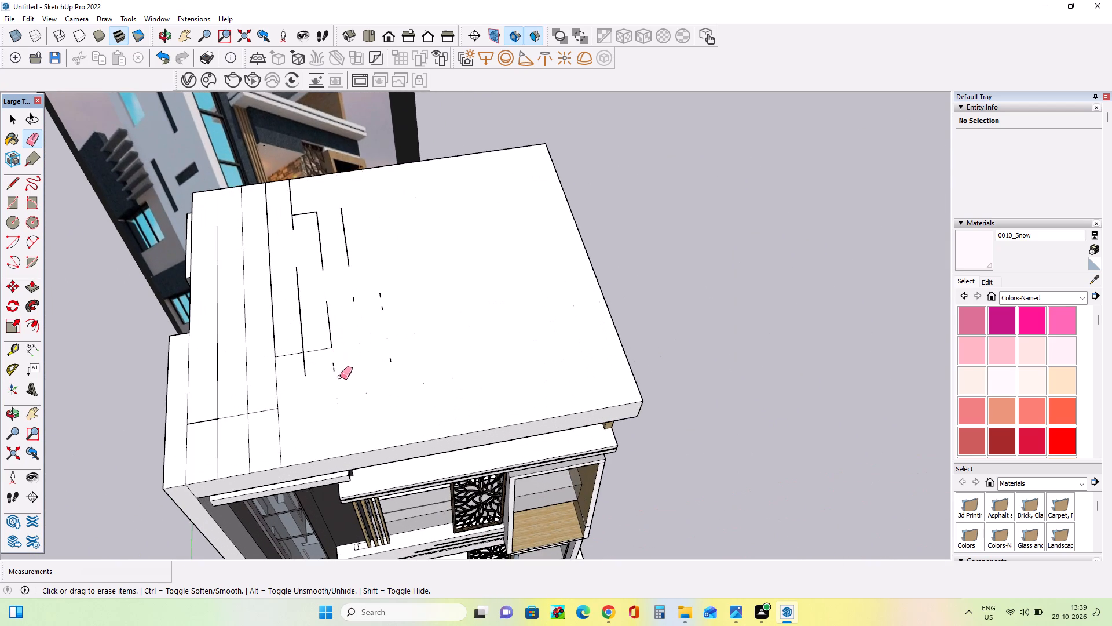
double_click(339, 373)
triple_click(333, 368)
double_click(334, 345)
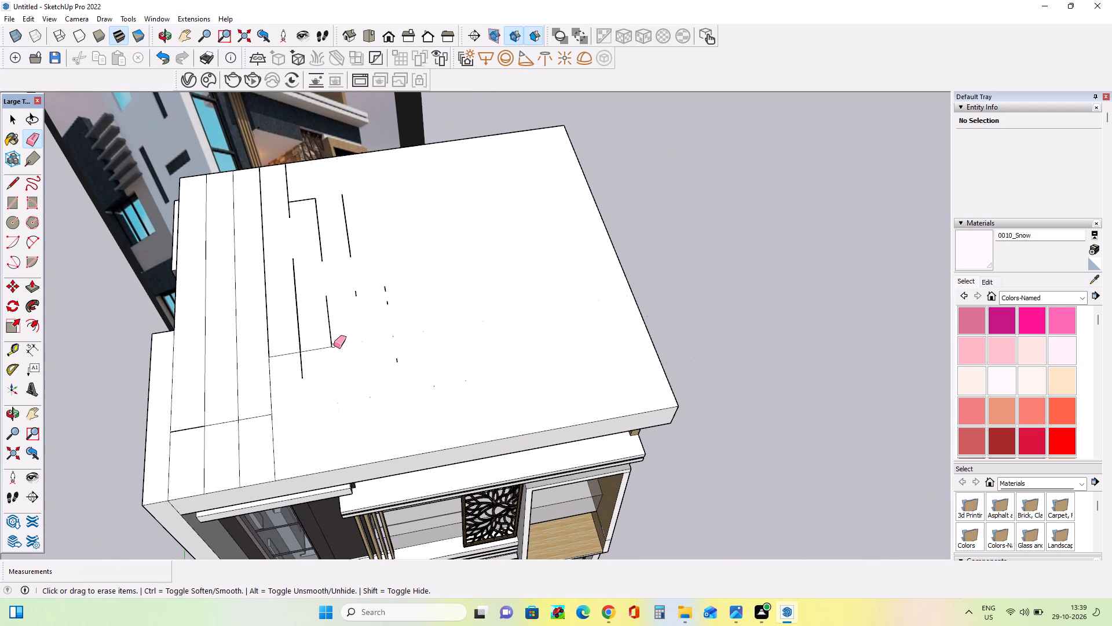
left_click(328, 345)
left_click(331, 345)
double_click(326, 311)
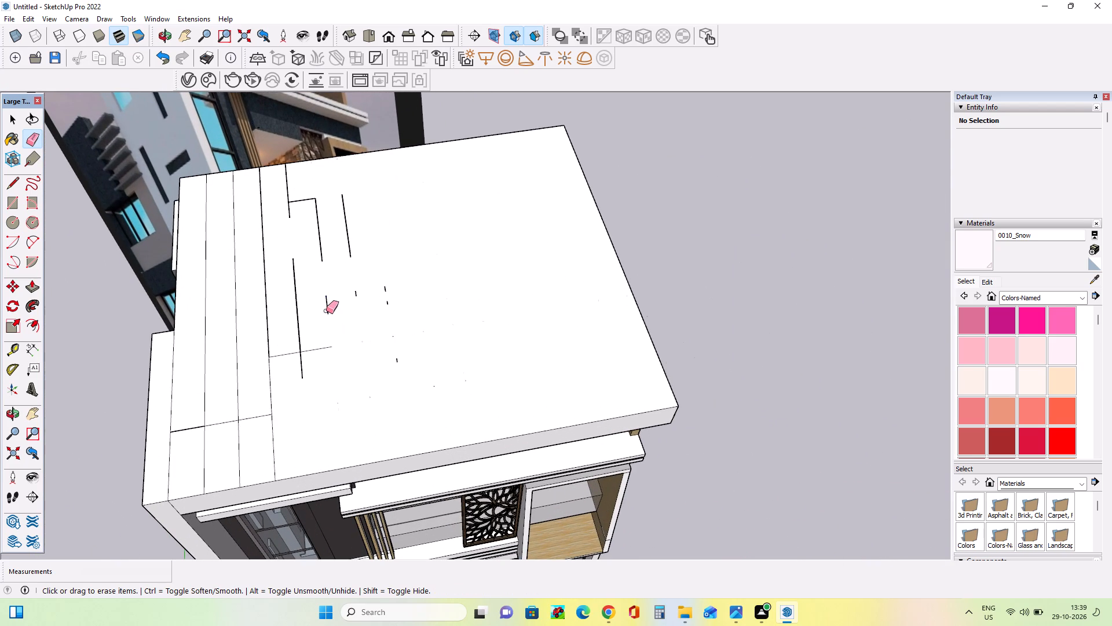
left_click(327, 301)
left_click_drag(327, 299, 327, 305)
left_click(327, 312)
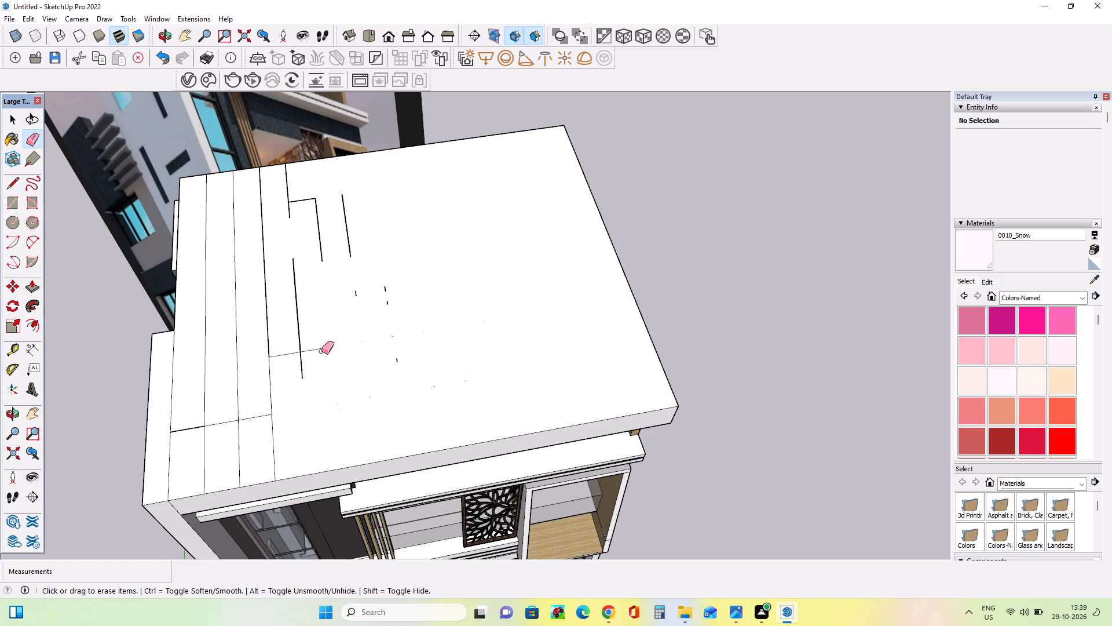
Erase the longer broken lengthwise line beside the long gridlines, including the crosswise piece connecting it to the nearest gridline.
double_click(301, 376)
left_click_drag(301, 376, 301, 370)
double_click(301, 369)
left_click(301, 355)
left_click(301, 348)
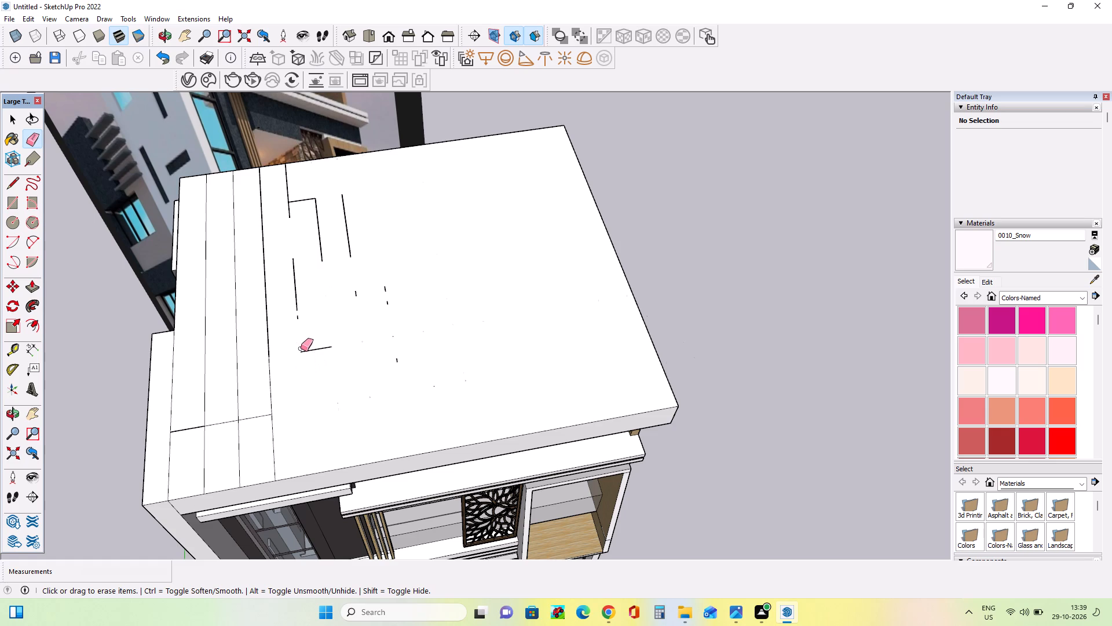
left_click(301, 343)
left_click_drag(301, 323, 301, 318)
triple_click(299, 311)
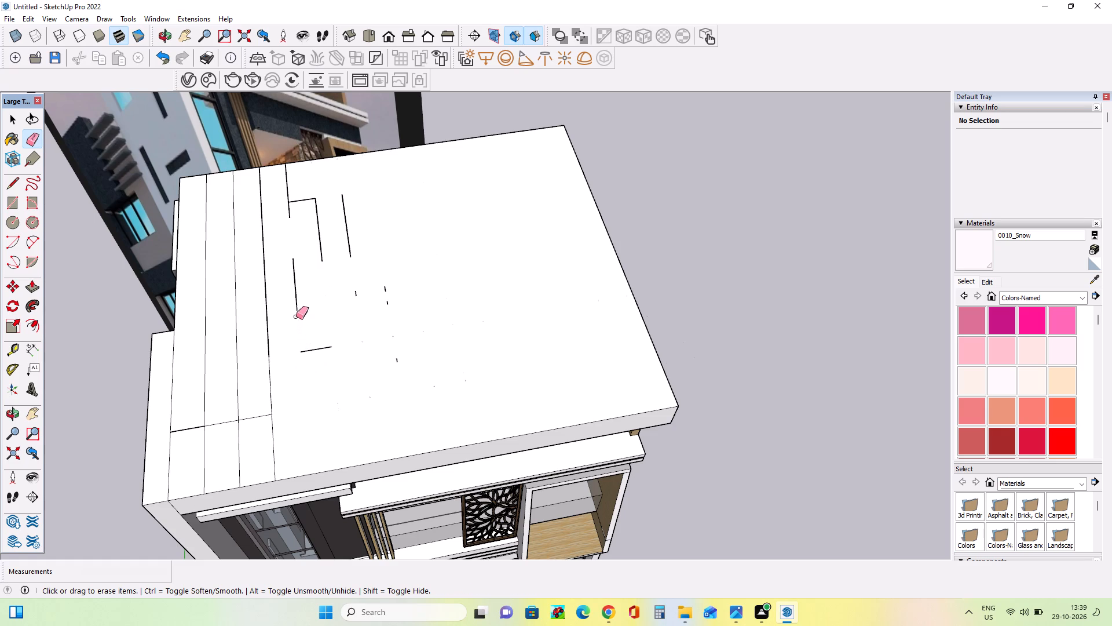
left_click(296, 316)
double_click(297, 311)
left_click(298, 301)
double_click(298, 293)
left_click_drag(297, 279, 321, 318)
Examine the grooved ceiling panels from below the roof and compare them with the leftover lines on the roof's top face.
middle_click_drag(382, 396, 368, 330)
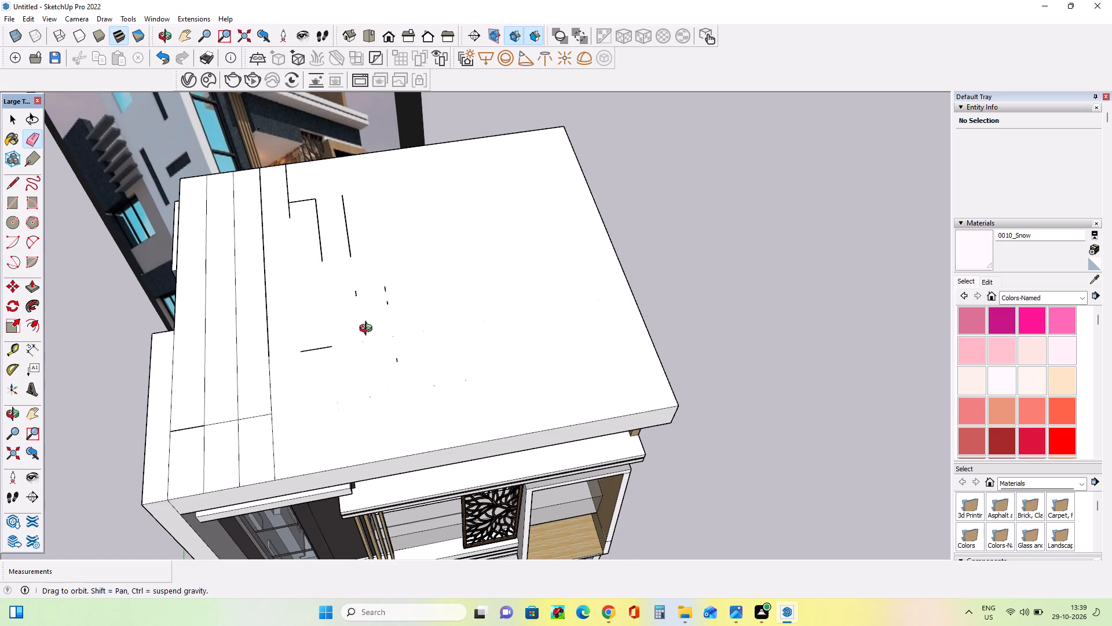
middle_click_drag(368, 330, 385, 20)
middle_click_drag(432, 270, 355, 274)
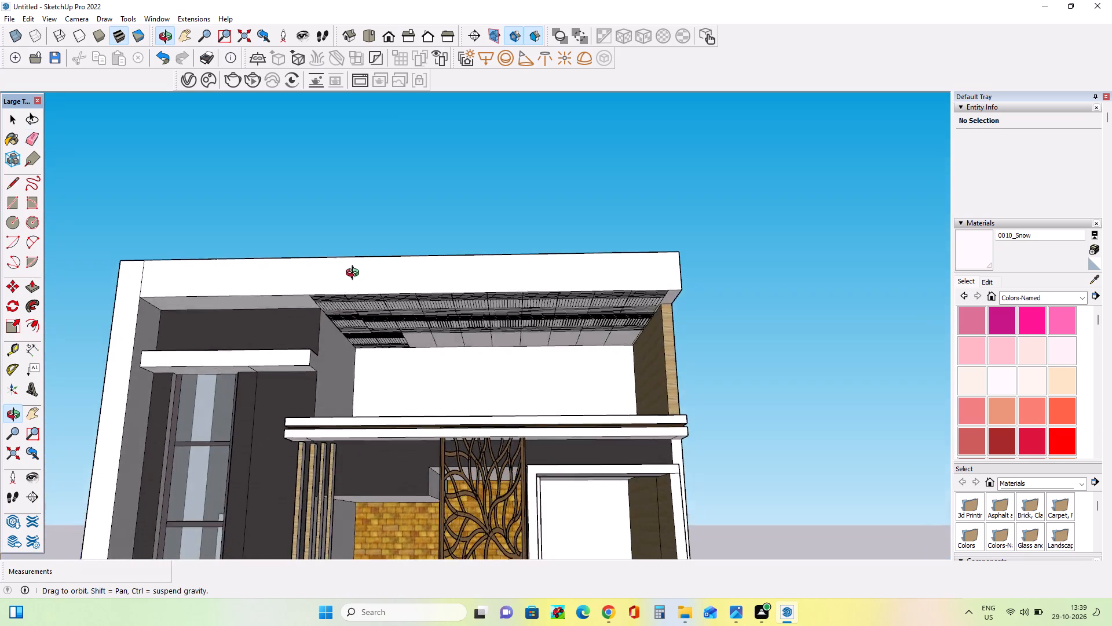
middle_click_drag(355, 274, 365, 241)
scroll(362, 320, "up", 3)
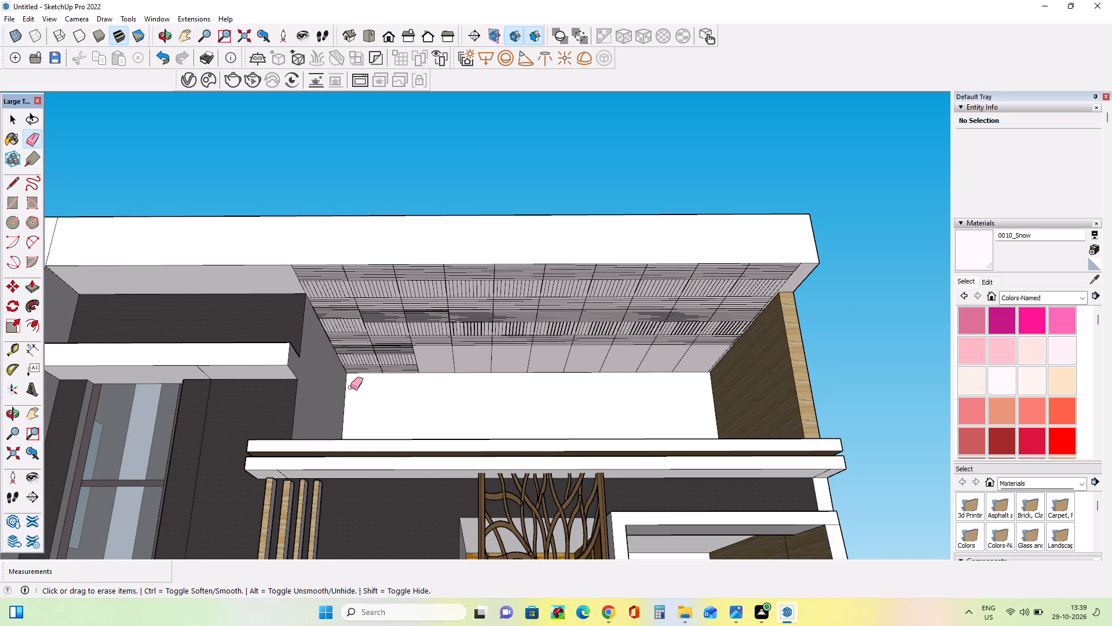
middle_click_drag(450, 196, 464, 521)
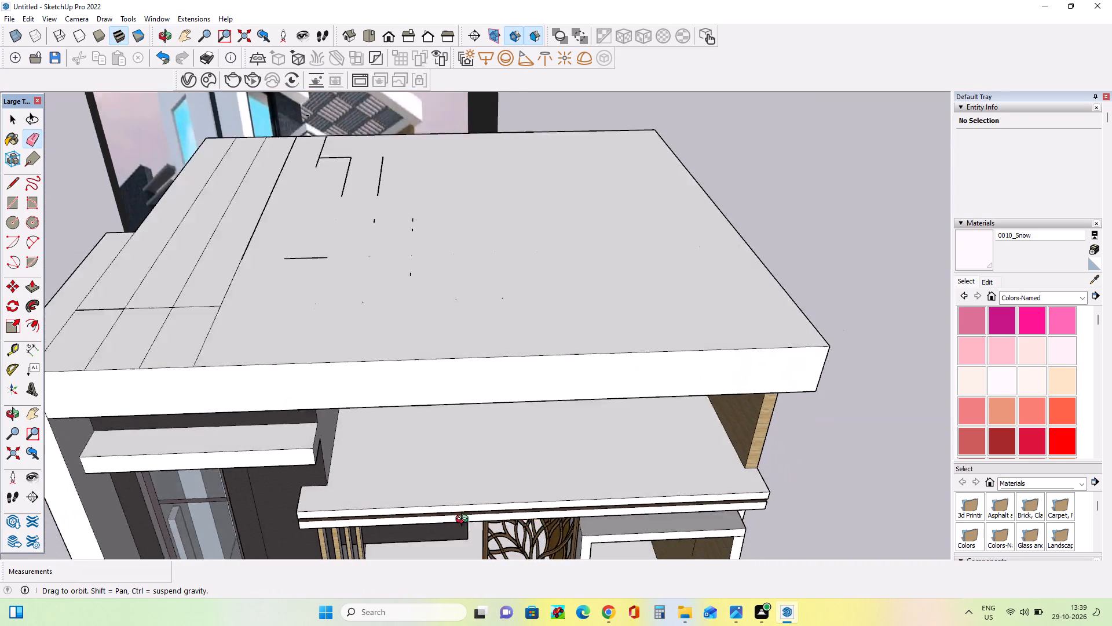
middle_click_drag(464, 521, 452, 549)
middle_click_drag(378, 257, 404, 287)
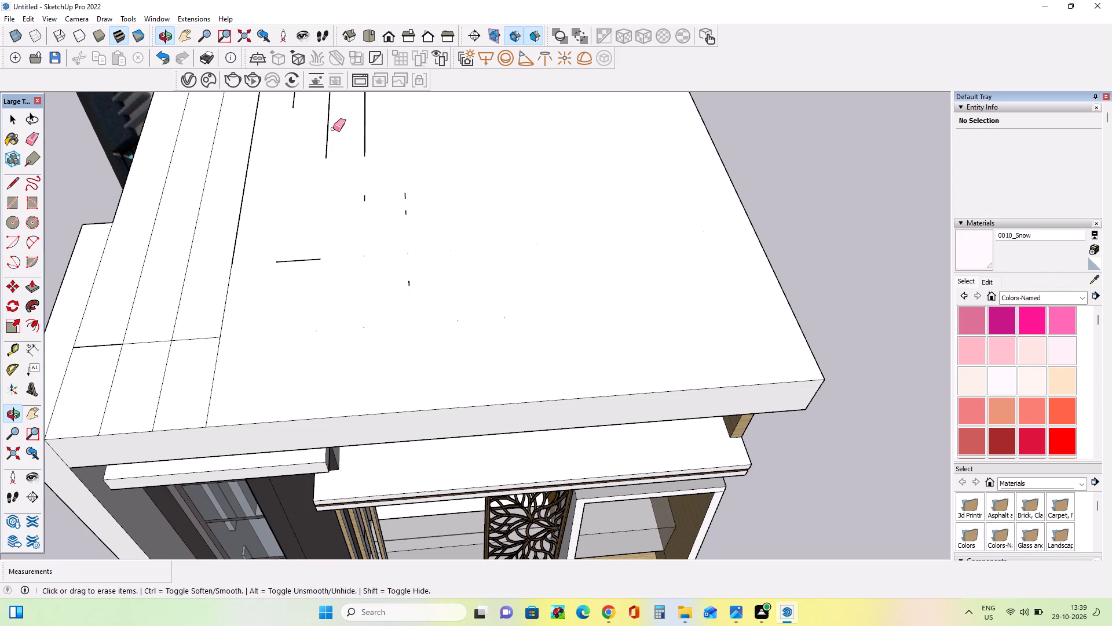
Erase the isolated crosswise line beside the long gridlines and the small dash in front of the middle of the roof's top face.
middle_click_drag(453, 195, 451, 243)
scroll(587, 188, "down", 4)
middle_click_drag(601, 216, 593, 246)
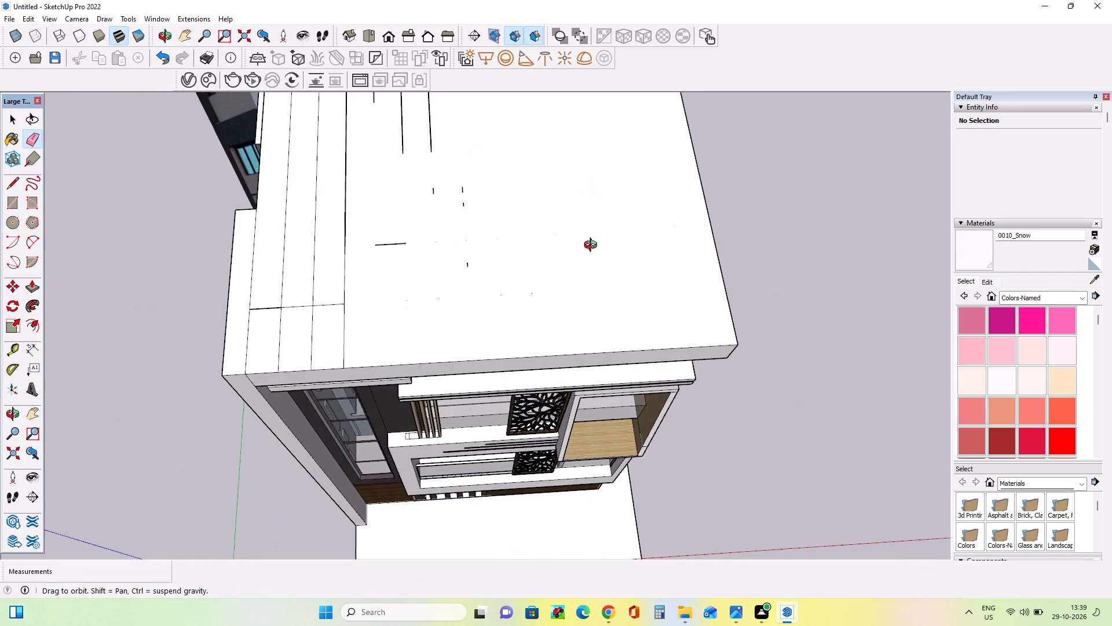
middle_click_drag(593, 246, 586, 248)
scroll(378, 254, "up", 8)
left_click(409, 239)
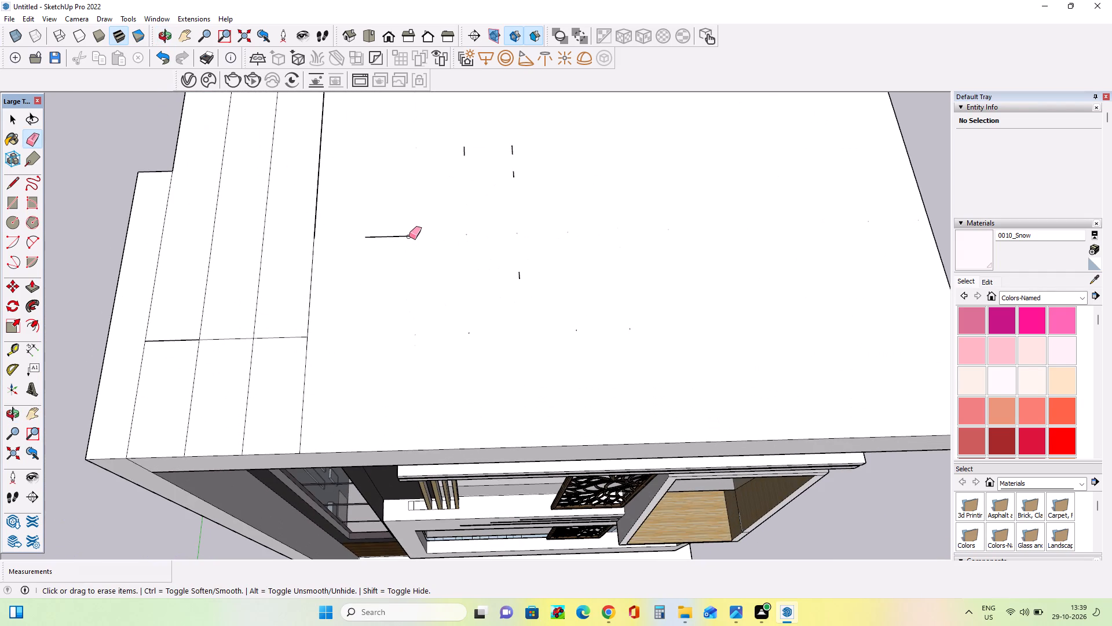
left_click(409, 236)
left_click(517, 275)
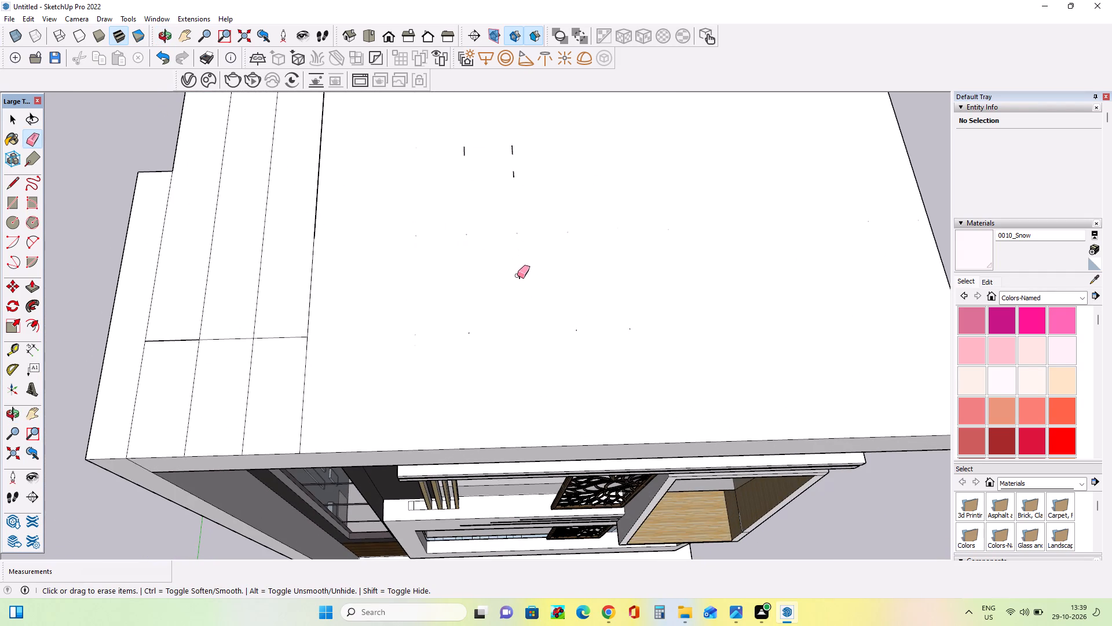
left_click(520, 275)
Erase the front end segments of the two parallel lengthwise lines on the rear half of the roof's top face.
scroll(522, 273, "down", 6)
scroll(478, 121, "up", 8)
left_click(488, 164)
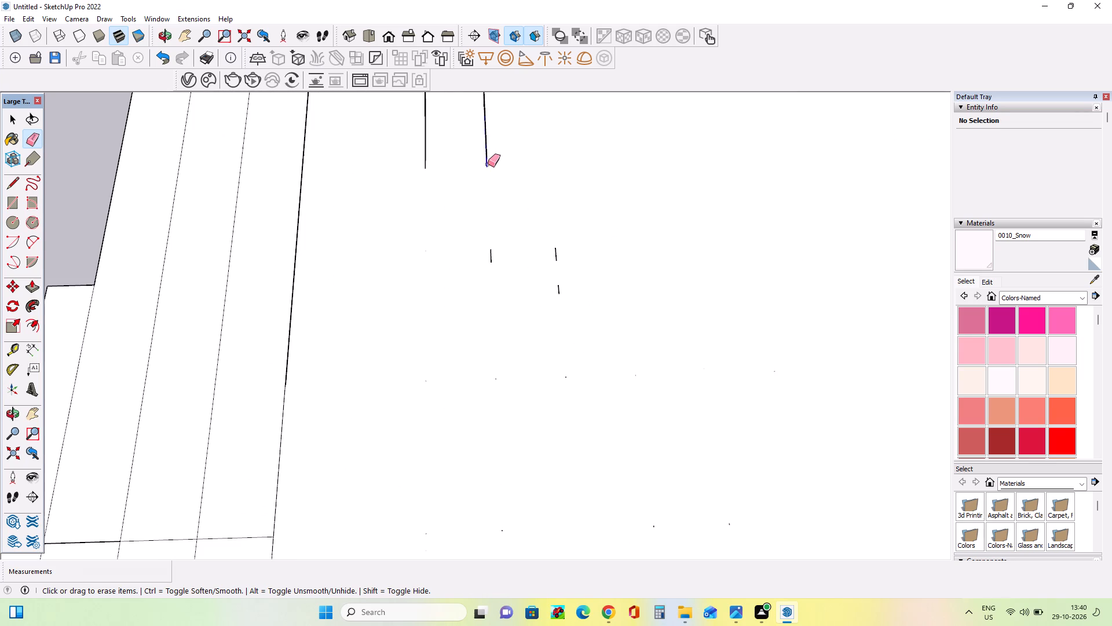
left_click(487, 157)
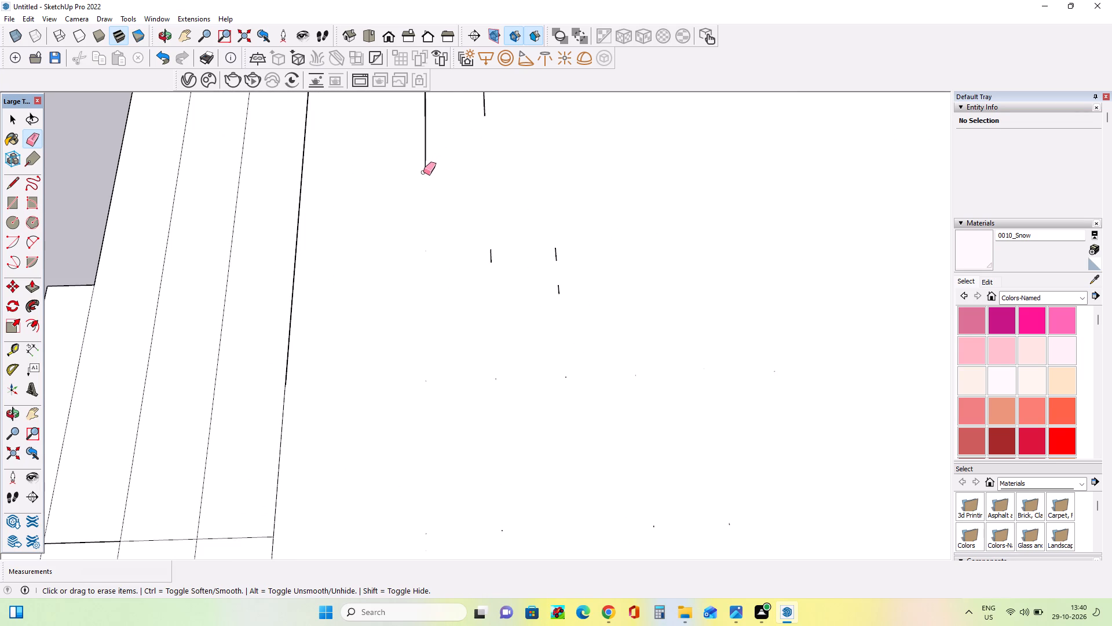
double_click(425, 168)
left_click(425, 159)
left_click(425, 154)
Erase the lengthwise line near the roof's back edge, its crosswise connector and the lengthwise line joined to that connector.
scroll(453, 200, "down", 20)
scroll(416, 101, "up", 1)
scroll(419, 125, "down", 5)
scroll(431, 175, "down", 1)
scroll(431, 175, "up", 1)
scroll(431, 175, "down", 4)
scroll(408, 88, "up", 9)
scroll(428, 141, "up", 7)
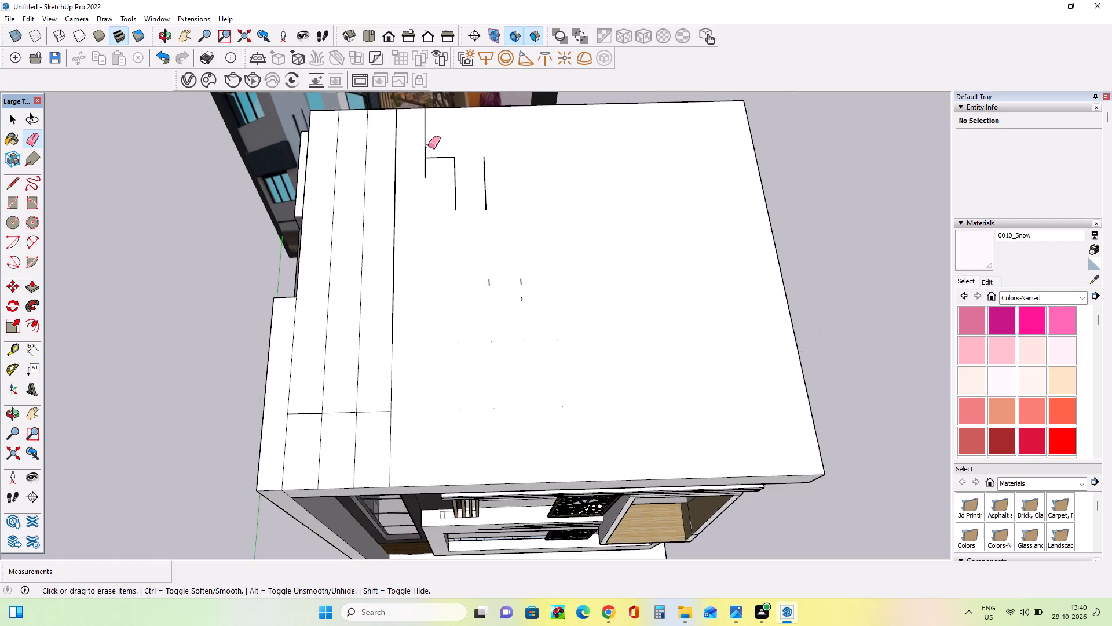
scroll(428, 146, "up", 2)
left_click(424, 199)
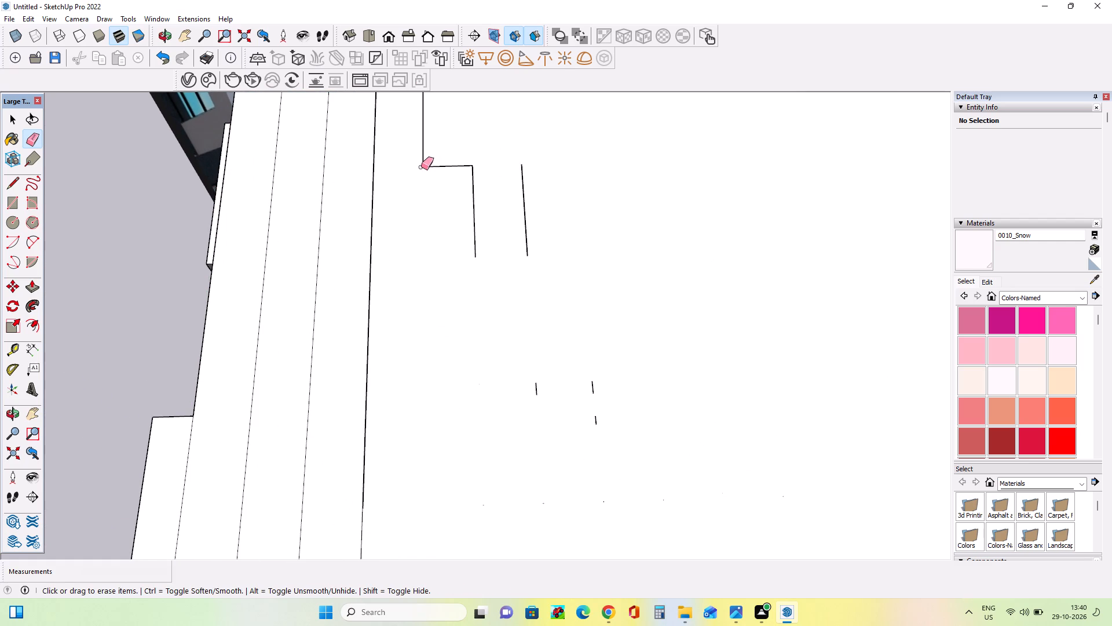
left_click(421, 167)
left_click(424, 165)
left_click(425, 166)
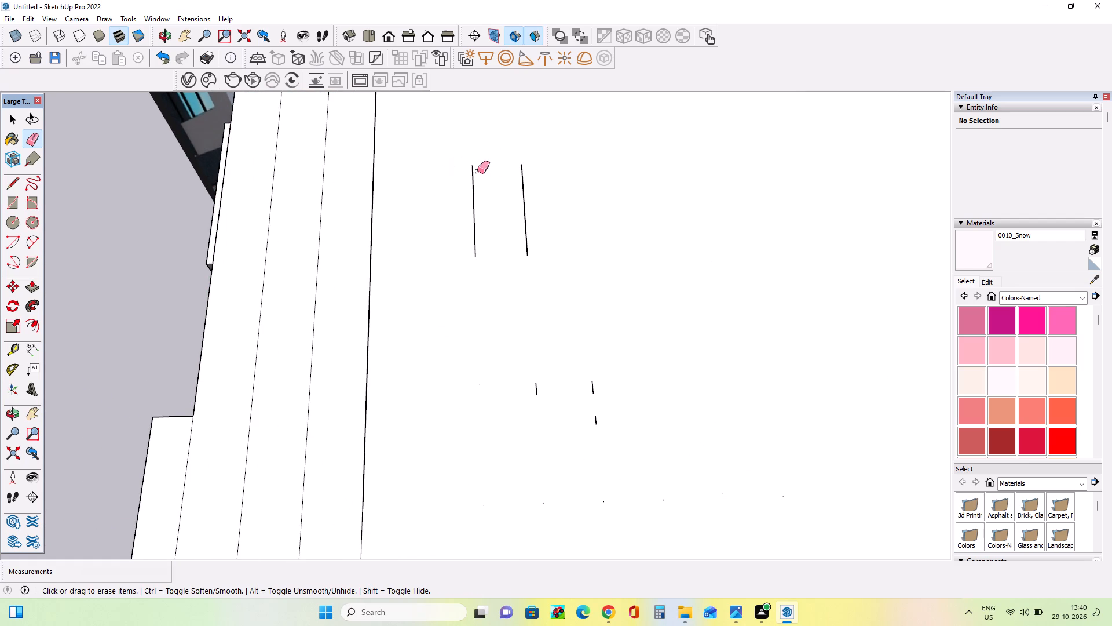
left_click(473, 172)
Erase the remaining isolated lengthwise line on the rear half of the roof's top face, including its short end piece.
left_click(521, 178)
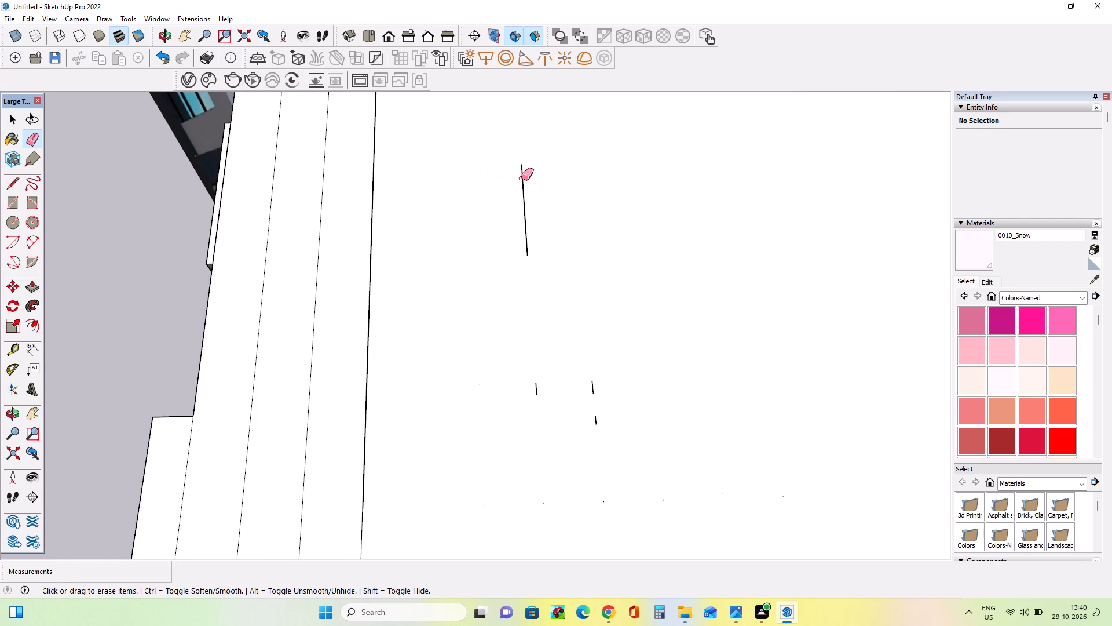
left_click(521, 178)
left_click(524, 179)
left_click(522, 180)
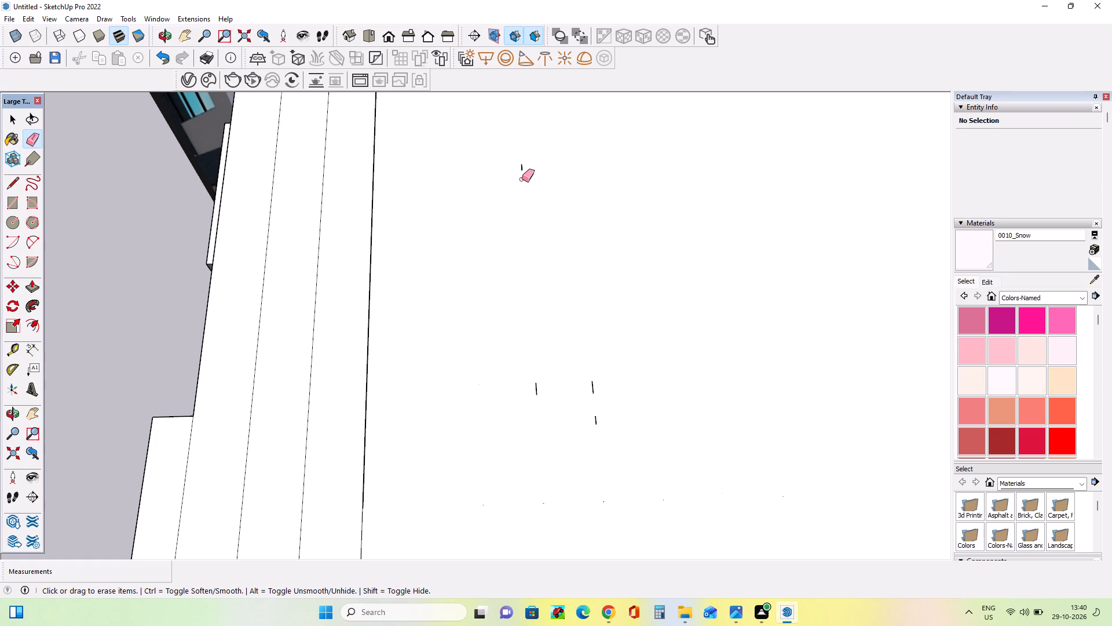
left_click(522, 168)
Erase the three small dashes near the middle of the roof's top face.
scroll(495, 179, "down", 9)
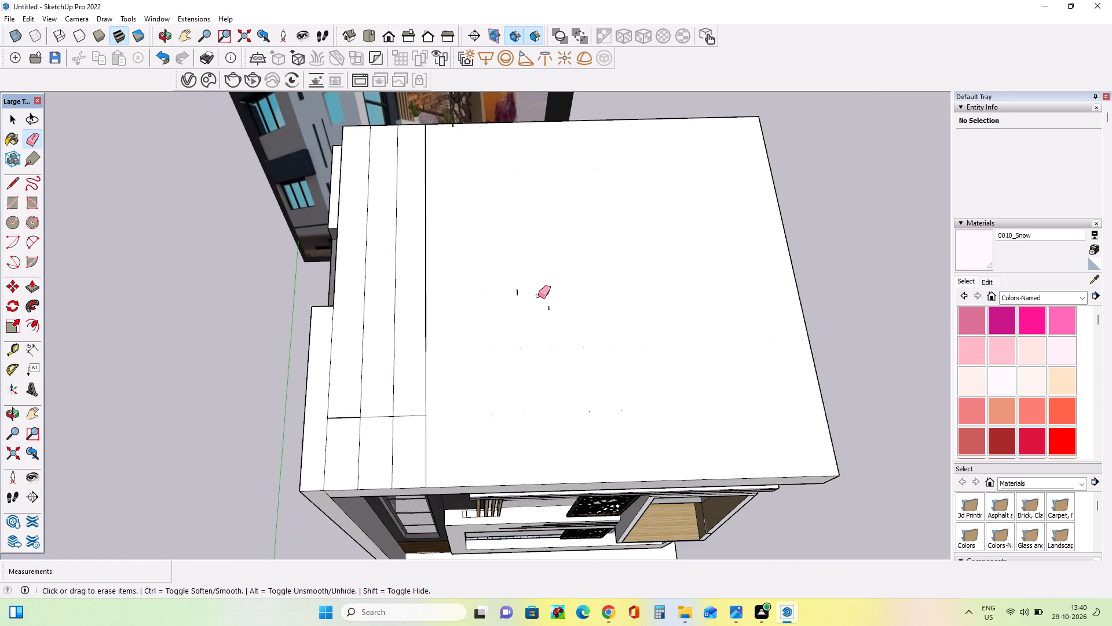
scroll(515, 300, "up", 7)
left_click(519, 285)
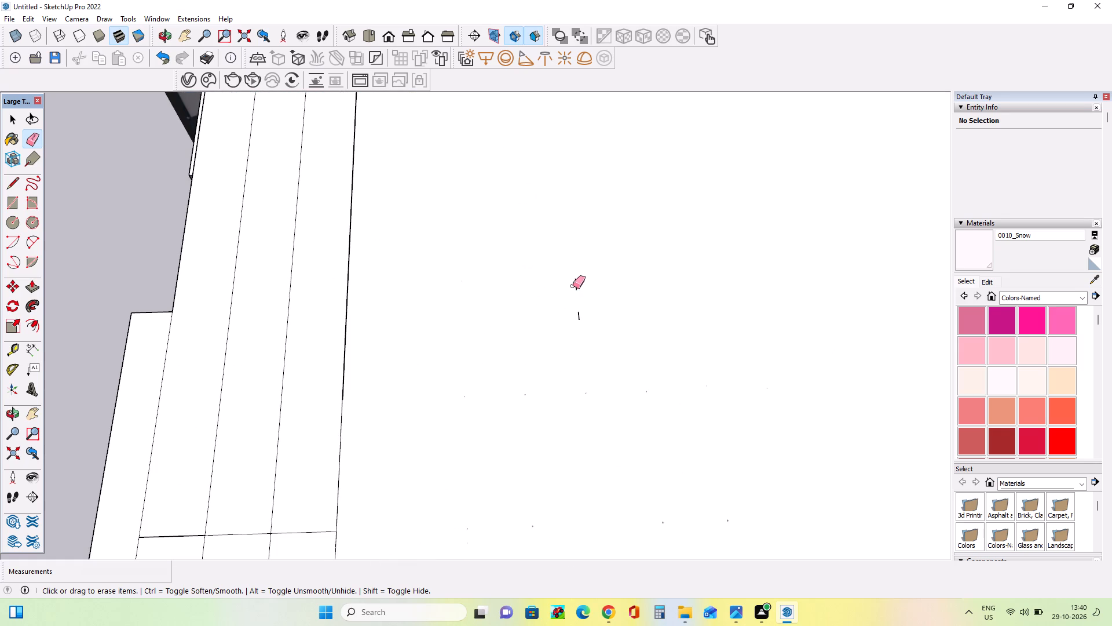
double_click(573, 286)
left_click(579, 318)
Erase the three short stubs along the roof's back edge.
scroll(488, 245, "down", 18)
scroll(456, 119, "up", 2)
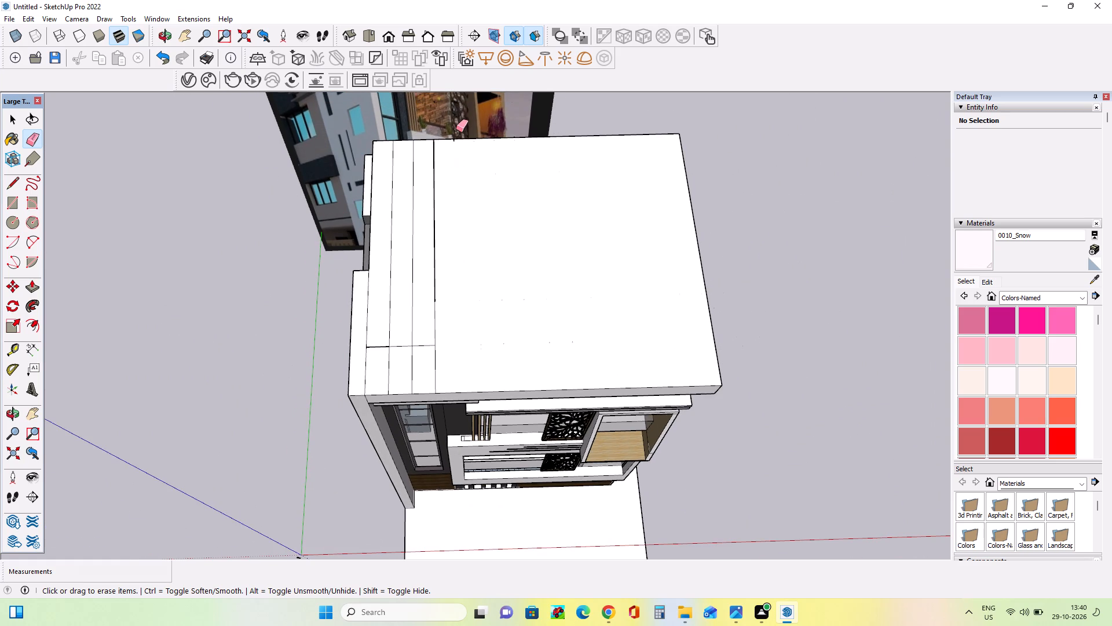
scroll(456, 129, "up", 12)
scroll(455, 187, "down", 4)
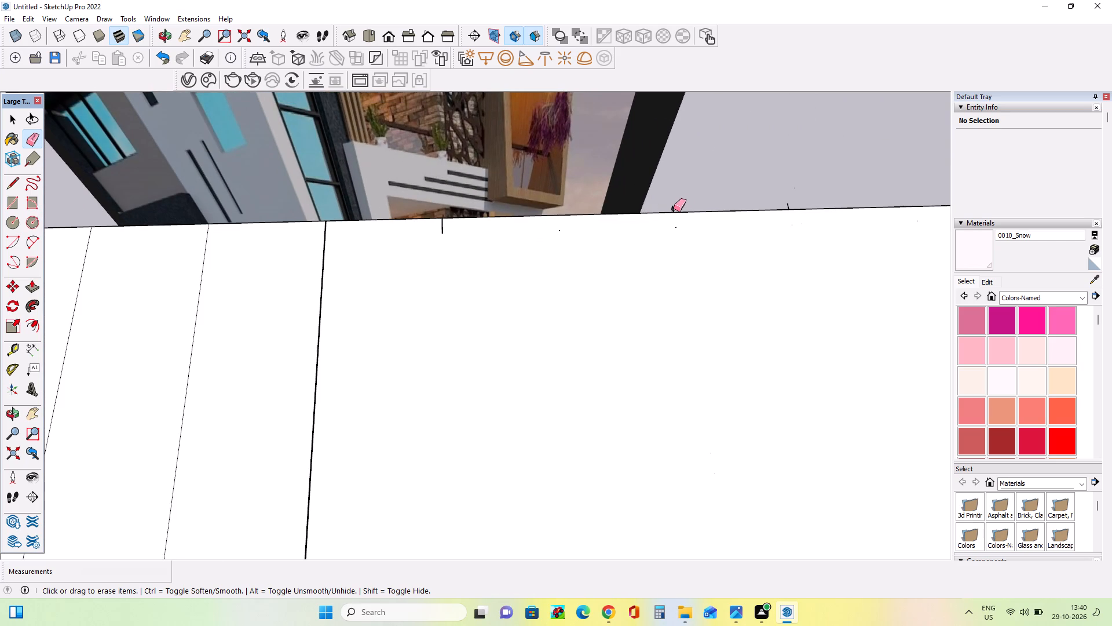
left_click(674, 209)
left_click(789, 206)
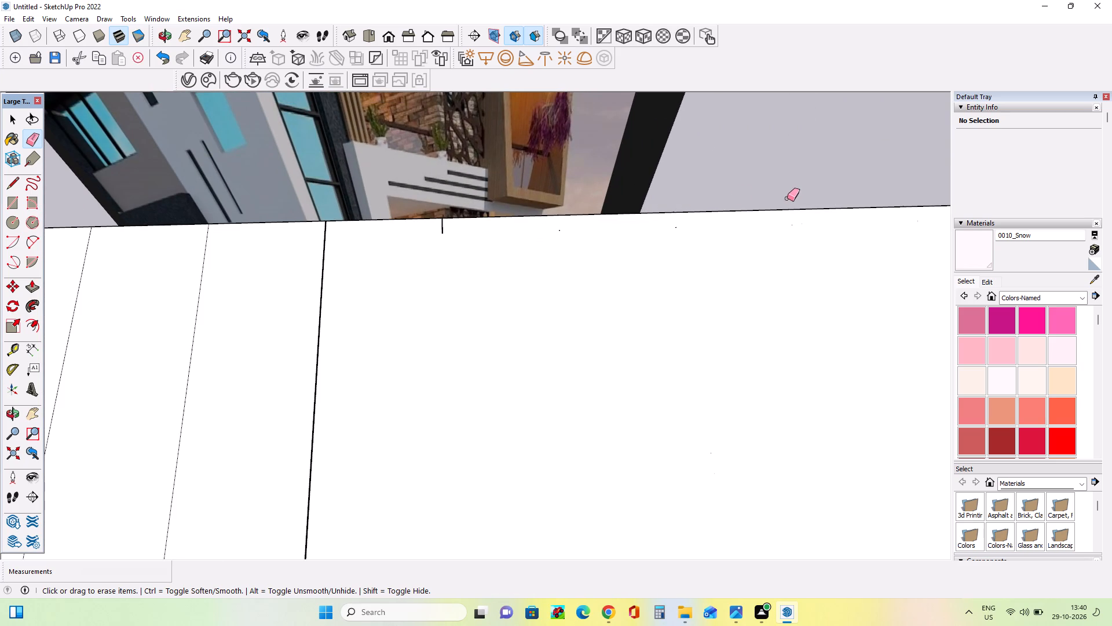
left_click(442, 231)
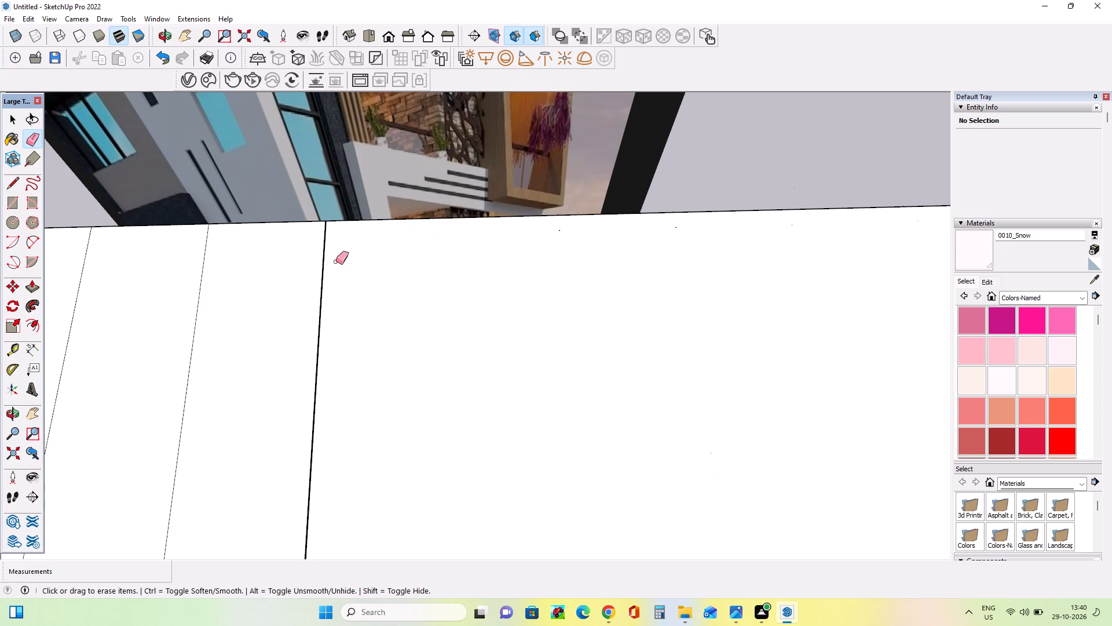
Erase the back and middle segments of the innermost long gridline on the roof's top face.
left_click(322, 265)
scroll(334, 214, "down", 8)
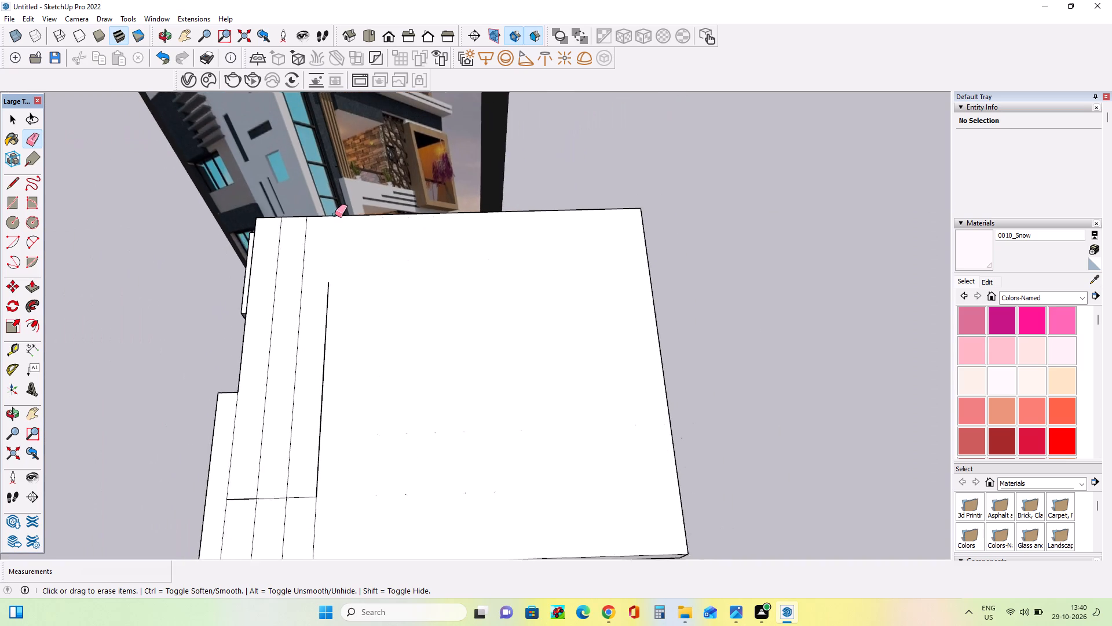
scroll(335, 214, "down", 5)
scroll(319, 377, "up", 5)
left_click(324, 369)
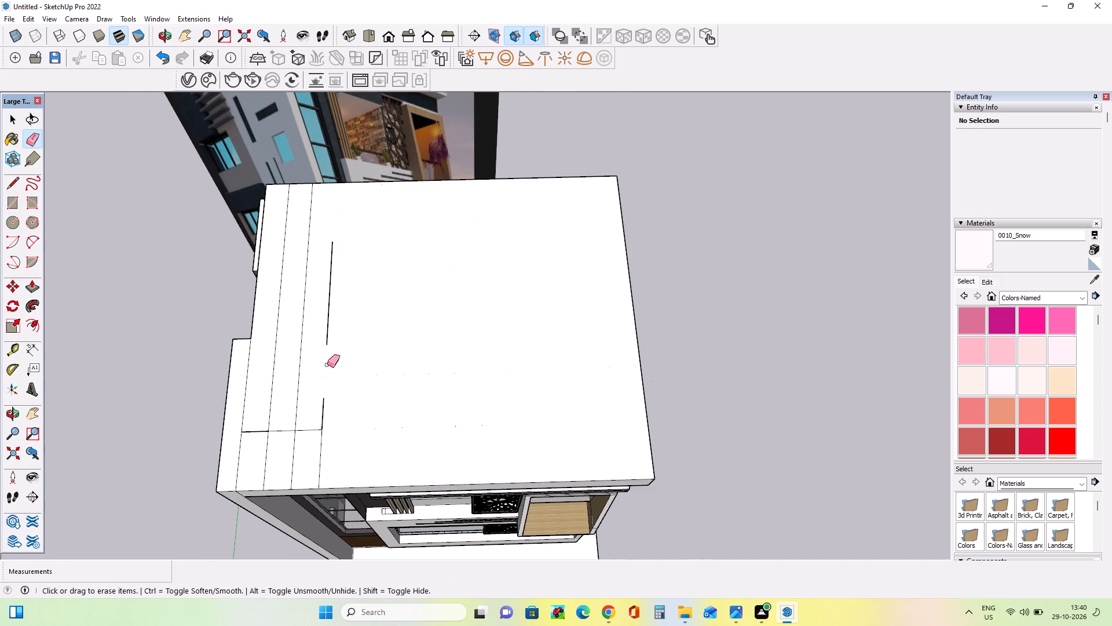
left_click(328, 345)
left_click(328, 336)
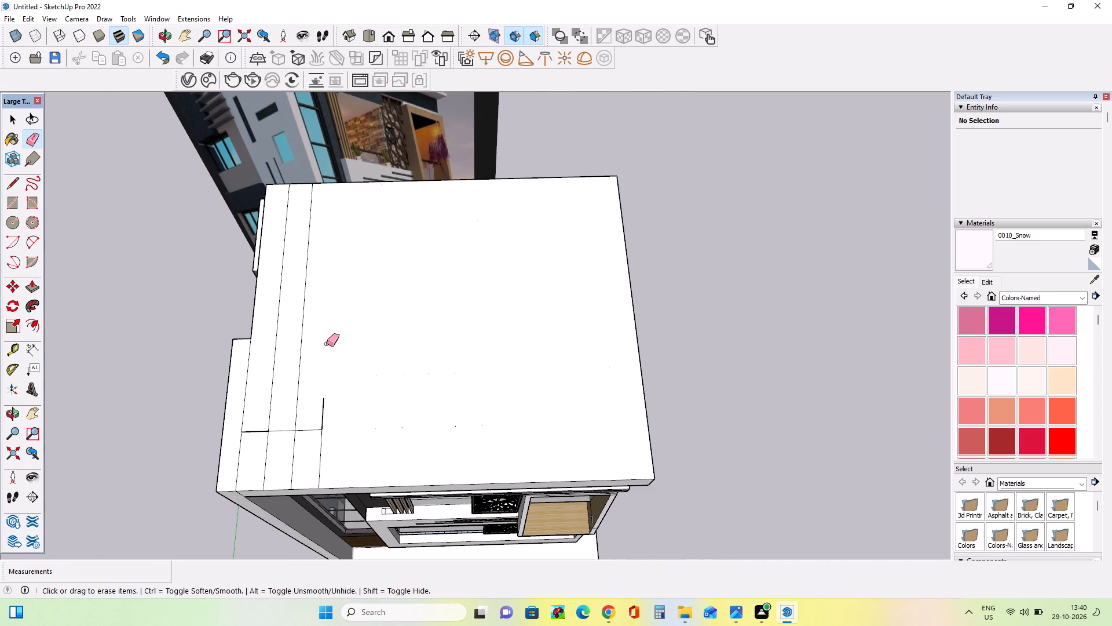
left_click(327, 344)
Erase the innermost gridline's remaining front segments, its small leftover dash and the adjoining crosswise piece.
left_click(323, 430)
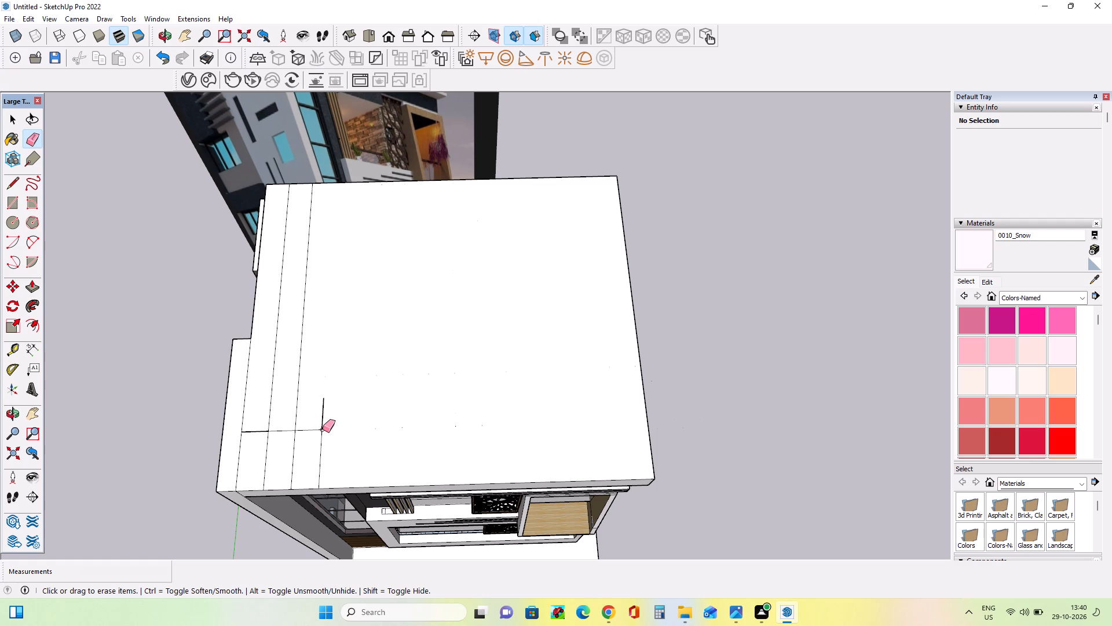
left_click(322, 441)
left_click(319, 450)
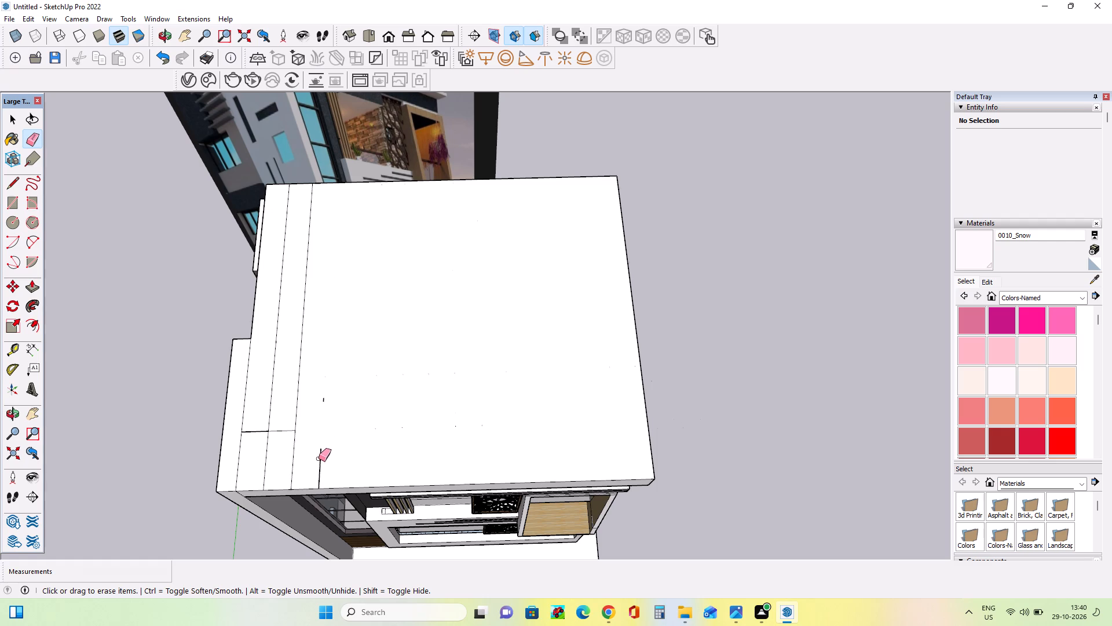
left_click(319, 462)
left_click(323, 453)
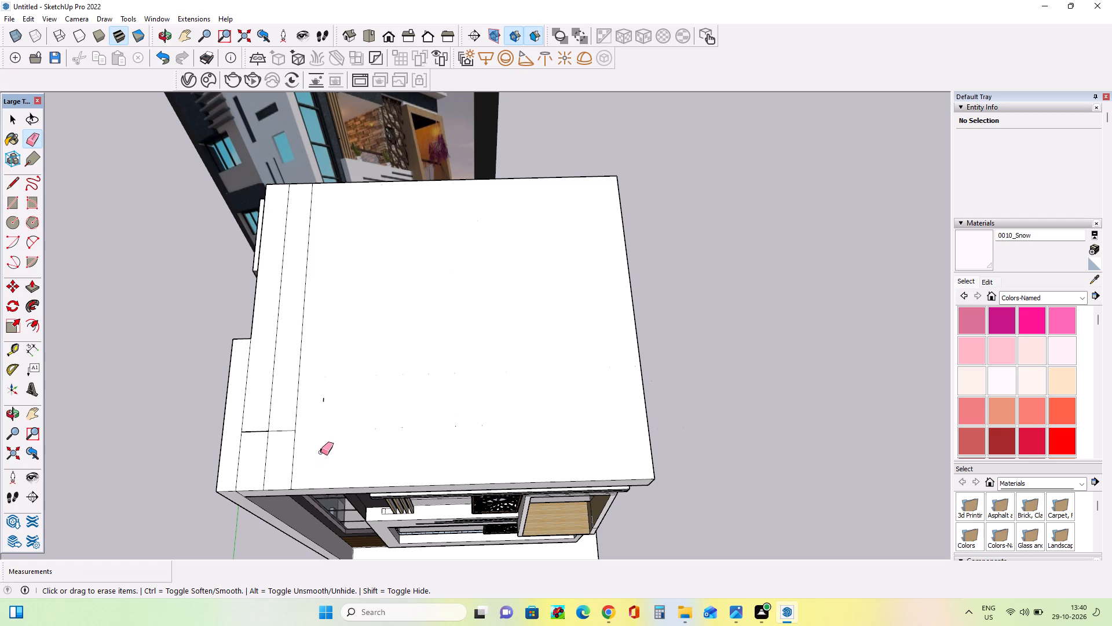
left_click(321, 452)
left_click(324, 402)
Erase the front part of the middle remaining gridline and the crosswise line spanning the gridlines near the roof's front edge.
middle_click_drag(289, 441, 346, 364)
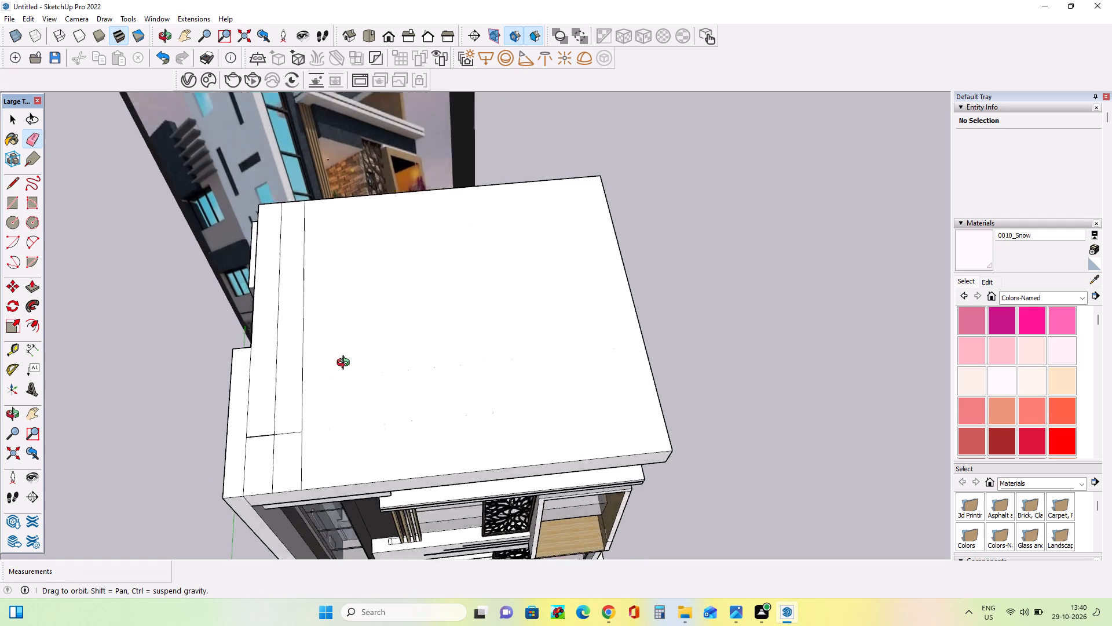
middle_click_drag(346, 364, 383, 327)
scroll(272, 492, "up", 14)
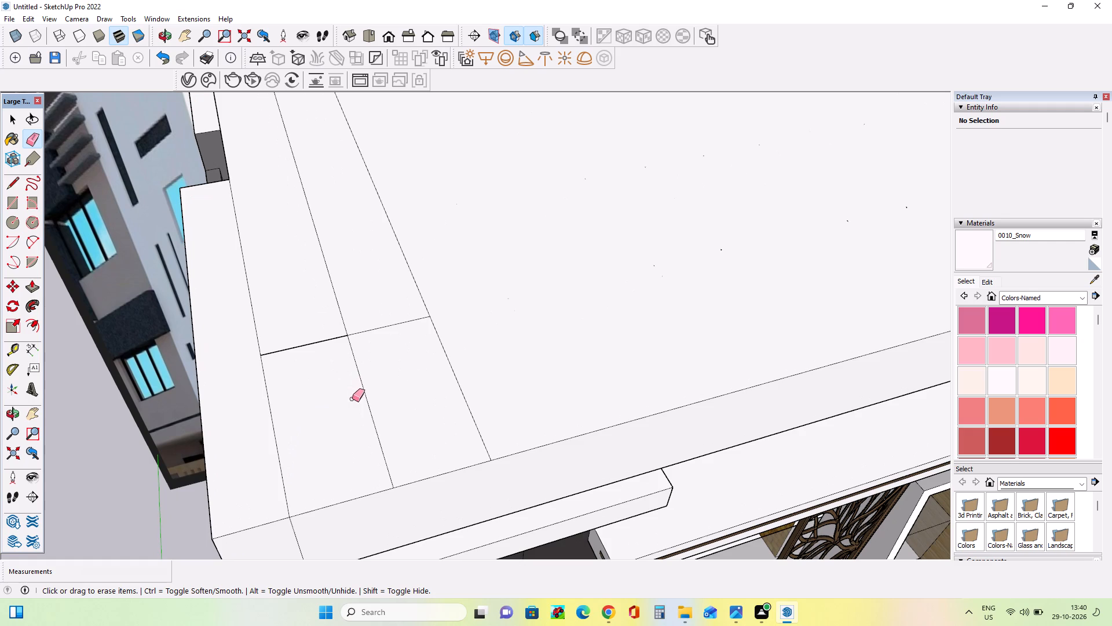
left_click(371, 412)
left_click(361, 384)
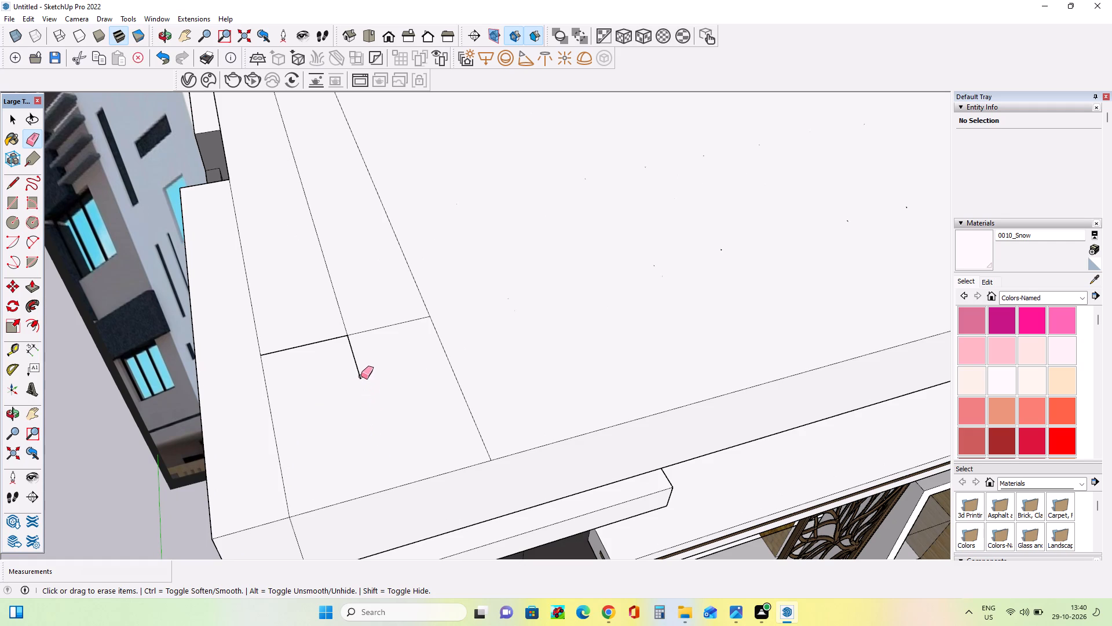
left_click(361, 376)
left_click(346, 330)
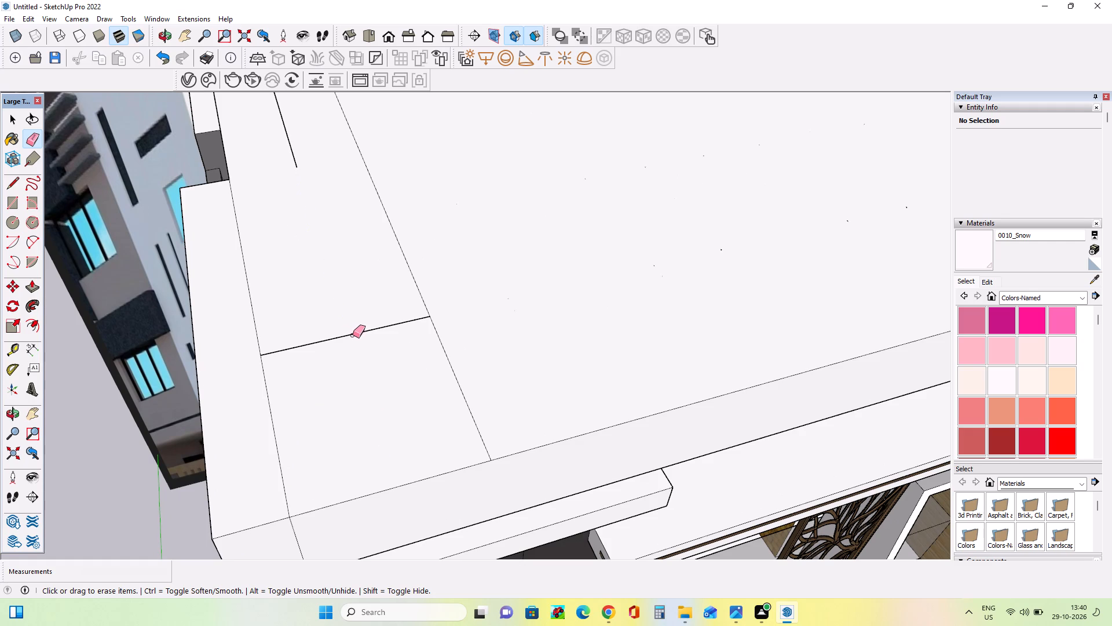
left_click(353, 335)
left_click(345, 334)
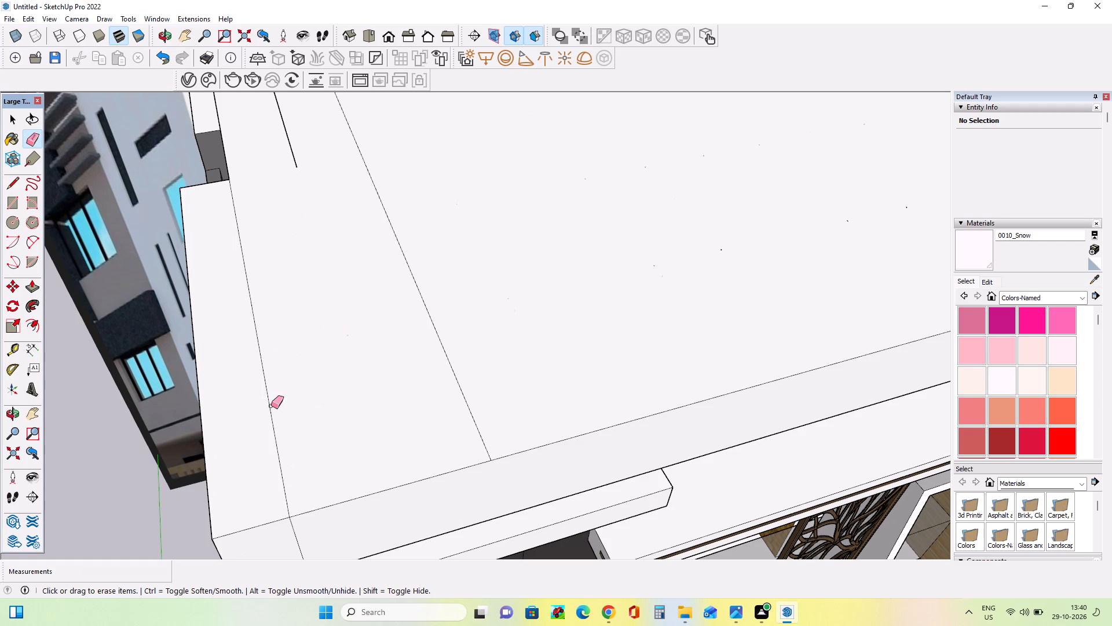
Erase the outermost long gridline beside the roof's side edge.
left_click(271, 406)
left_click(269, 412)
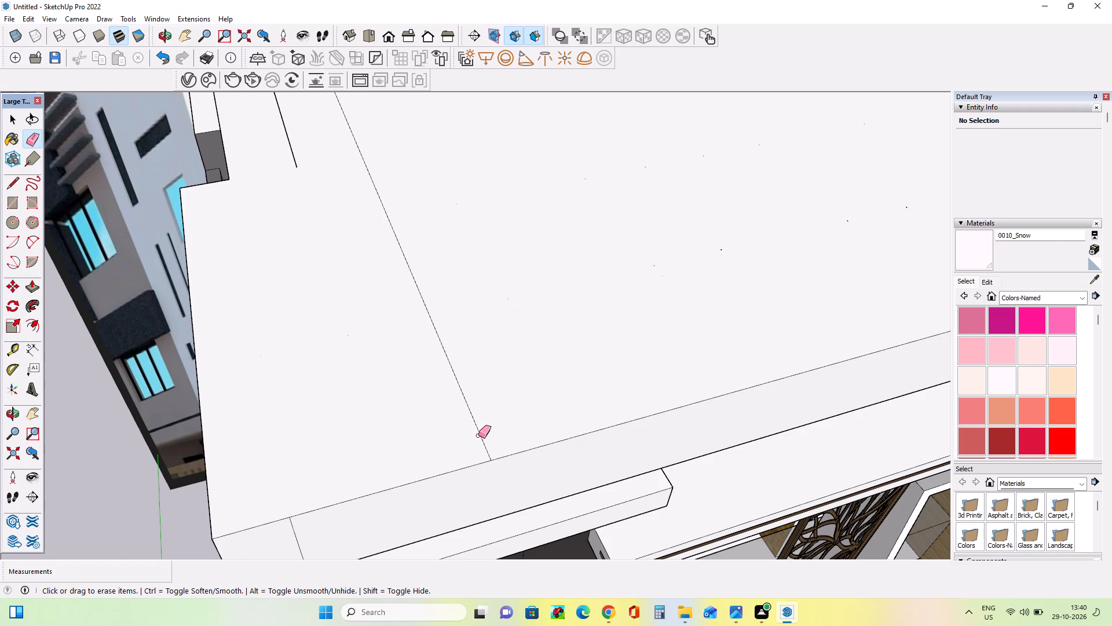
Erase the front and middle segments of the inner of the two remaining long gridlines on the roof's top face.
left_click(478, 435)
left_click(452, 362)
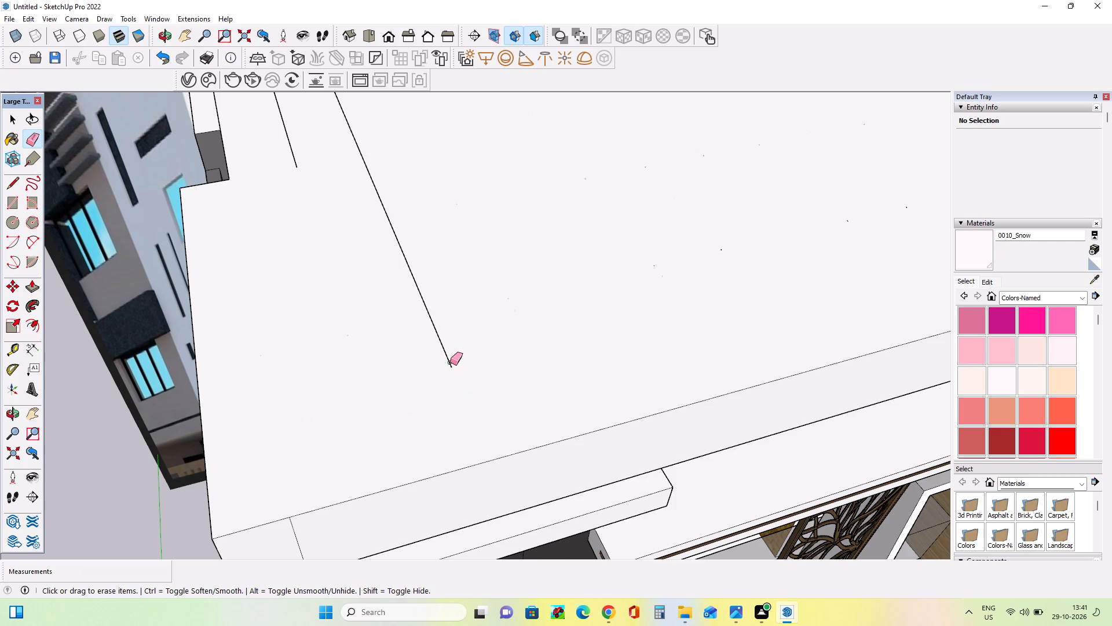
left_click(450, 362)
left_click(445, 351)
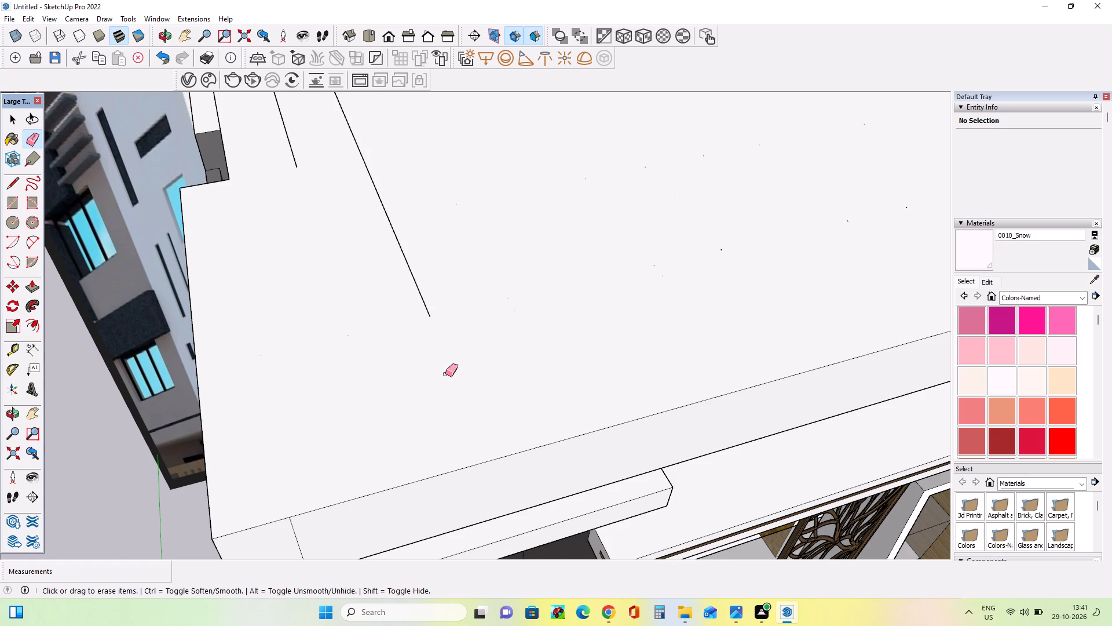
scroll(445, 382, "down", 10)
middle_click_drag(471, 372, 501, 460)
scroll(491, 412, "down", 1)
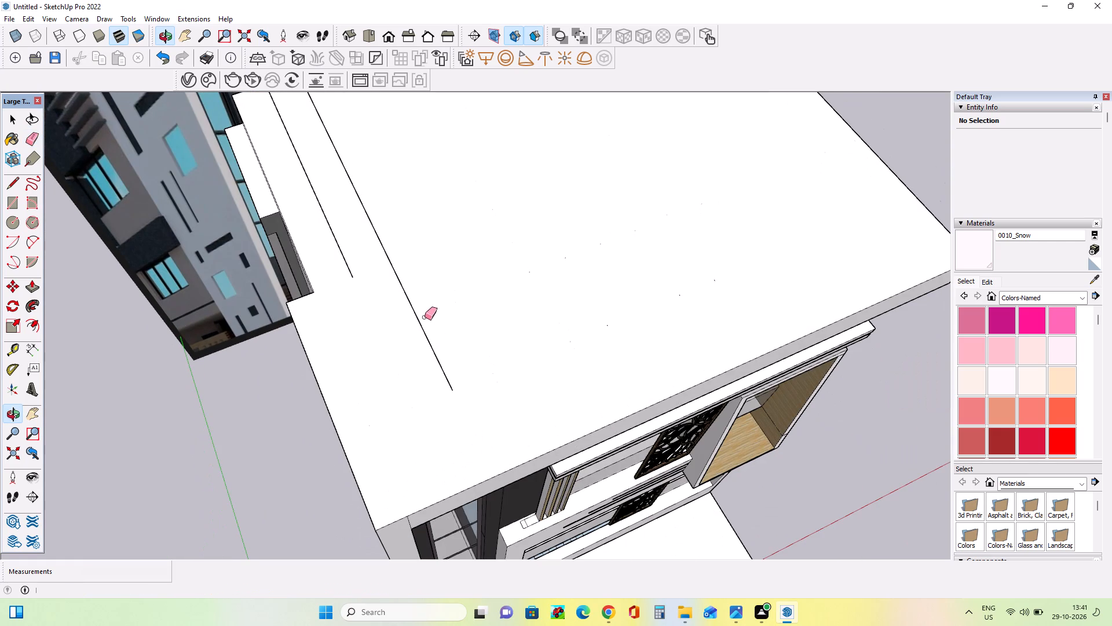
left_click(422, 329)
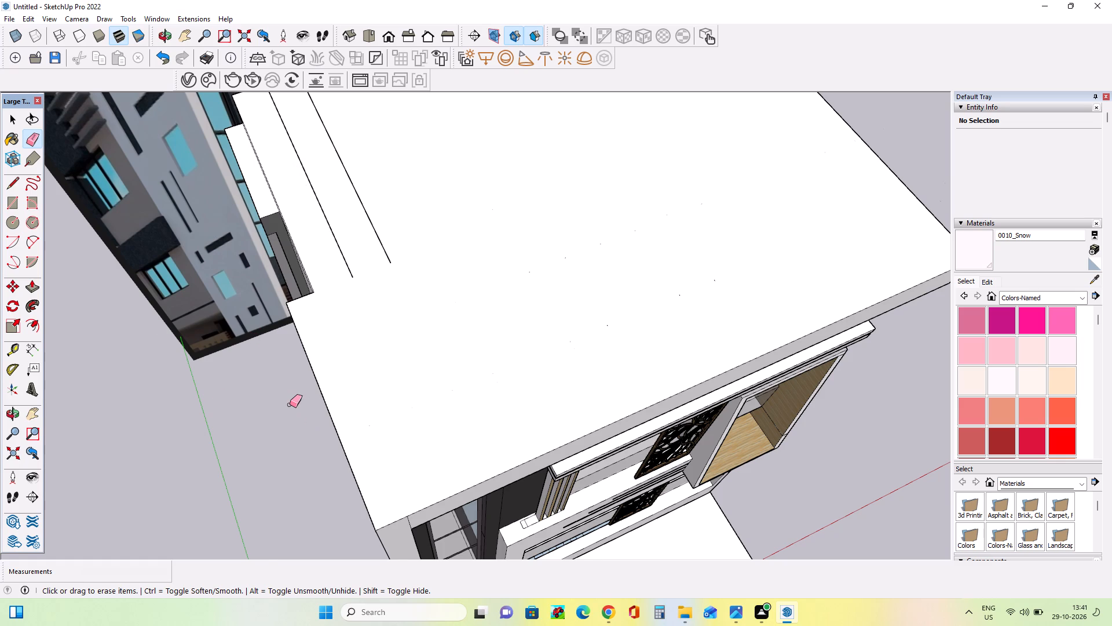
Erase the back remainders of the last two long gridlines on the roof's top face.
scroll(290, 405, "down", 4)
middle_click_drag(302, 406, 346, 458)
scroll(293, 370, "up", 7)
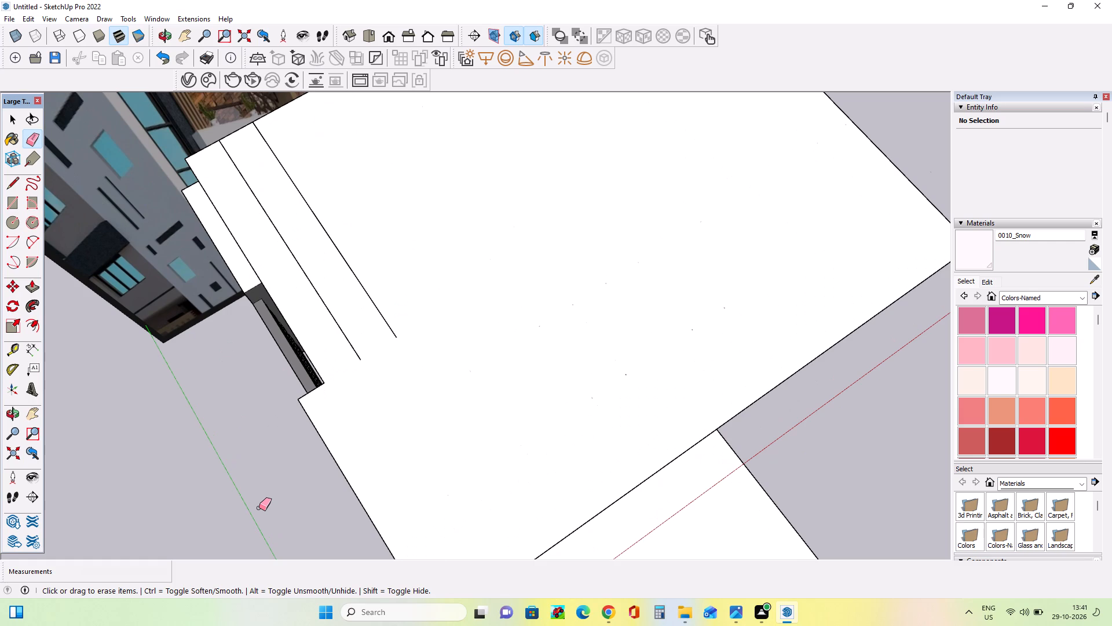
left_click(361, 283)
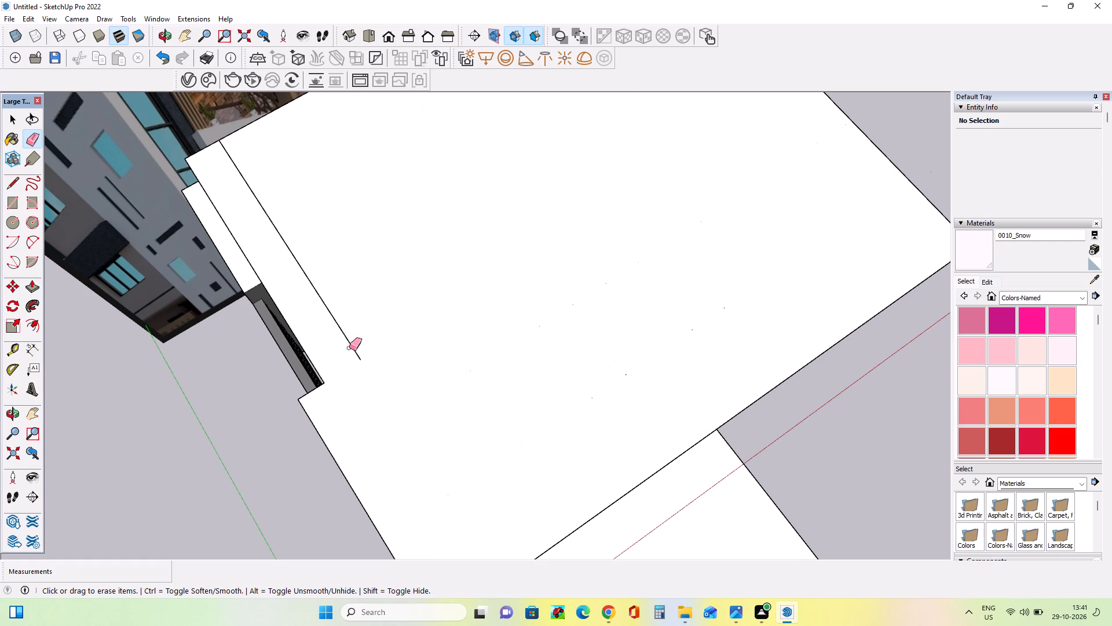
left_click(352, 347)
Examine the building's front and side facades against the reference image, including the slanted balcony frame.
middle_click_drag(359, 360, 230, 132)
scroll(300, 299, "down", 8)
scroll(323, 242, "down", 4)
middle_click_drag(373, 281, 393, 313)
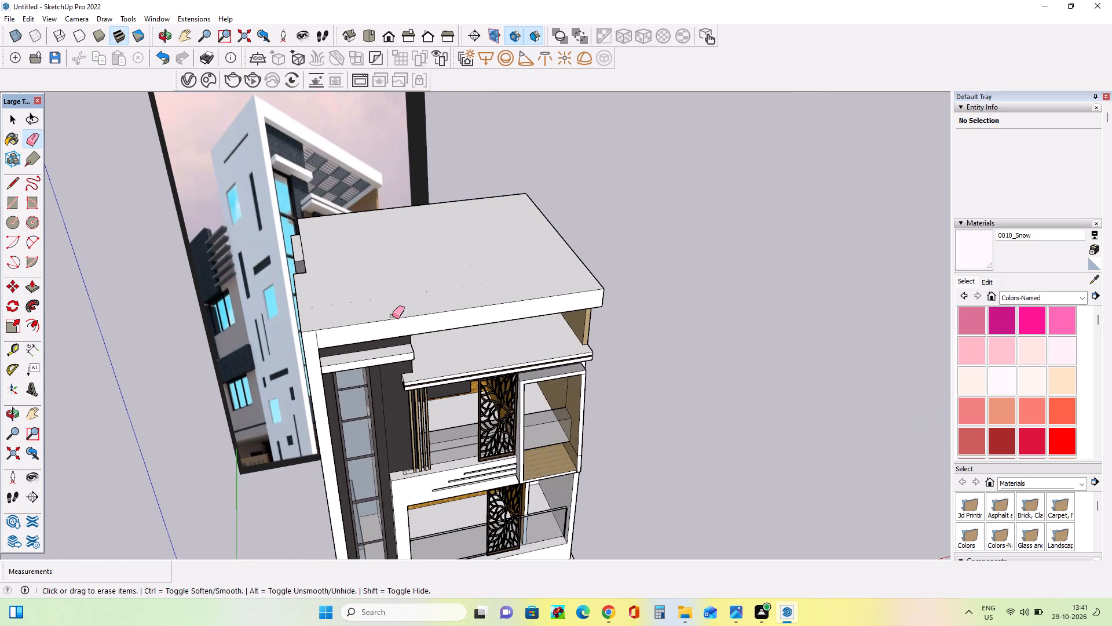
middle_click_drag(412, 314, 412, 270)
scroll(412, 270, "down", 10)
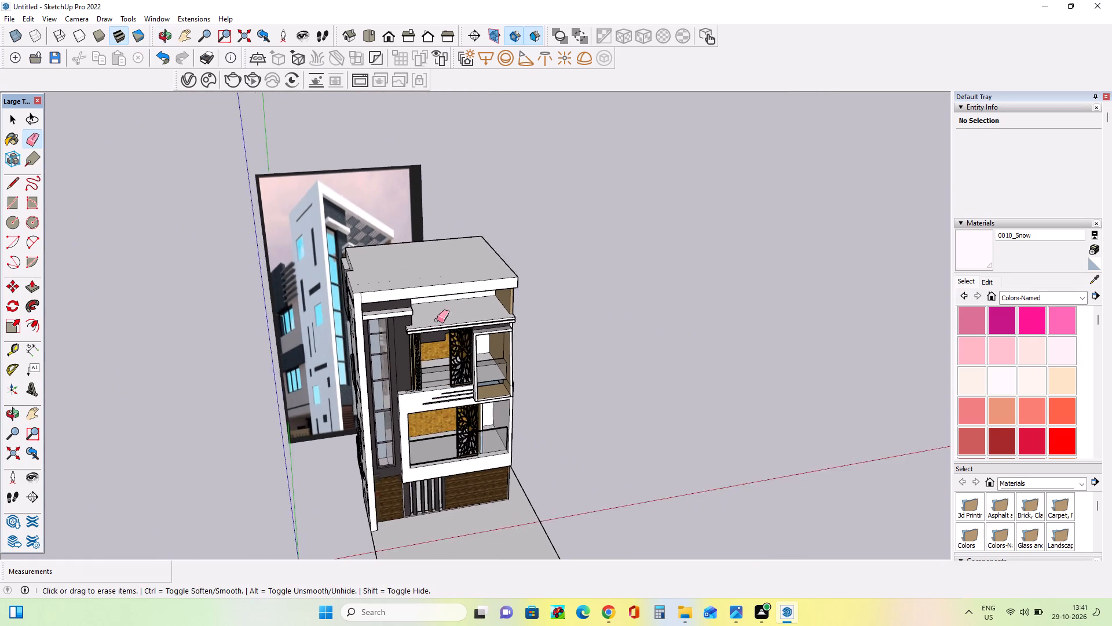
middle_click_drag(463, 458, 482, 406)
scroll(396, 500, "up", 4)
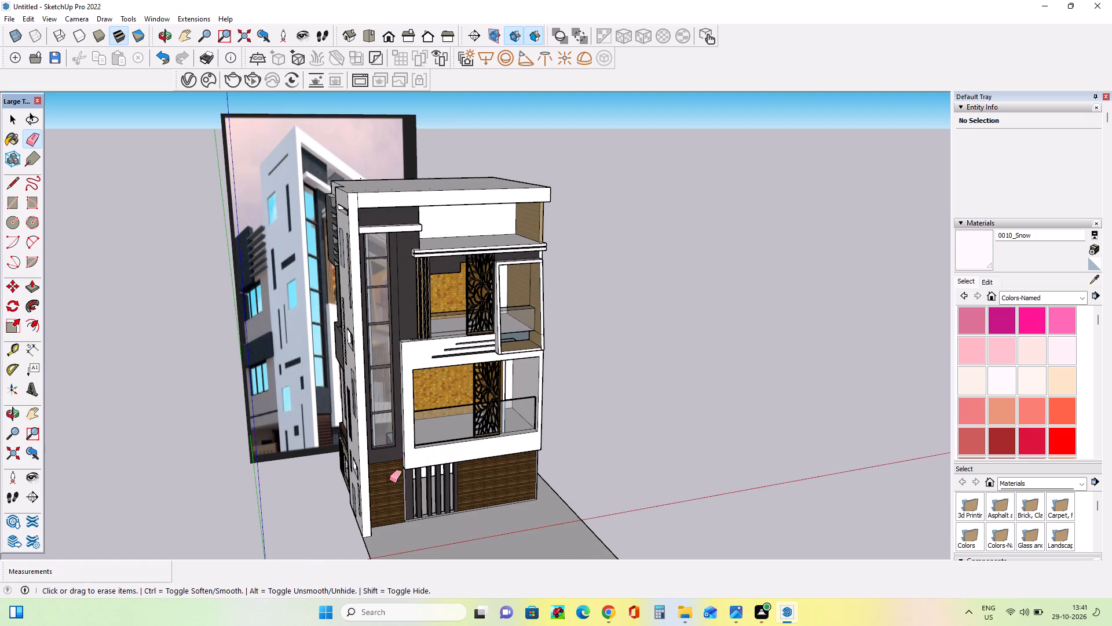
left_click(28, 409)
left_click_drag(408, 413, 402, 378)
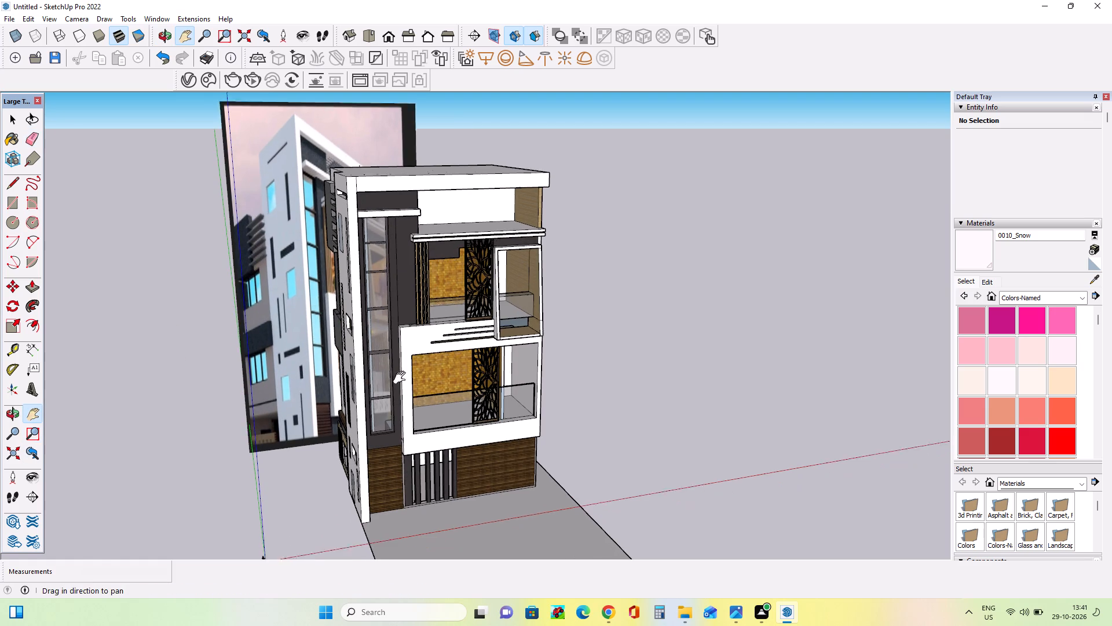
left_click_drag(402, 378, 394, 359)
scroll(482, 452, "up", 1)
middle_click_drag(484, 454, 531, 420)
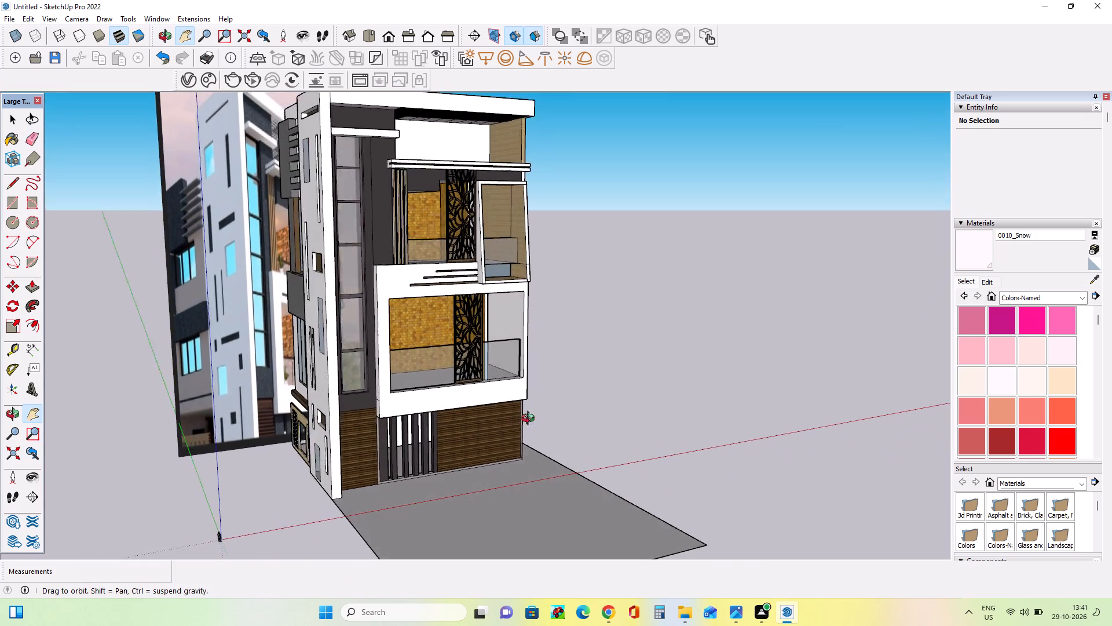
middle_click_drag(531, 420, 553, 412)
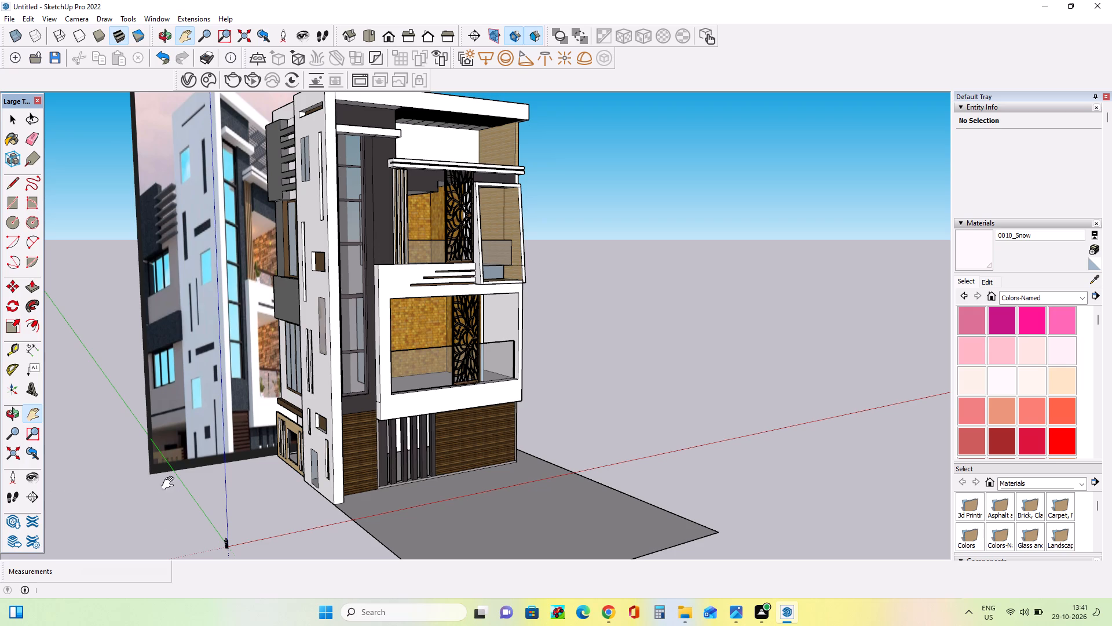
middle_click_drag(403, 494, 374, 438)
middle_click_drag(401, 494, 412, 503)
left_click_drag(390, 509, 404, 553)
left_click_drag(338, 416, 287, 420)
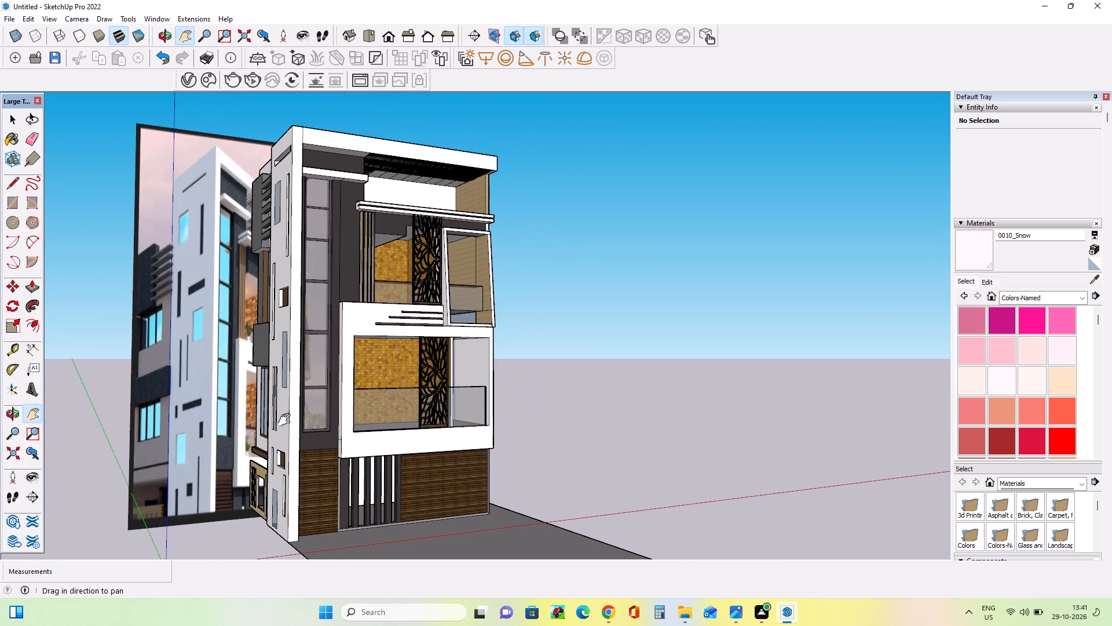
middle_click_drag(429, 496, 478, 507)
scroll(478, 486, "up", 2)
scroll(478, 486, "down", 1)
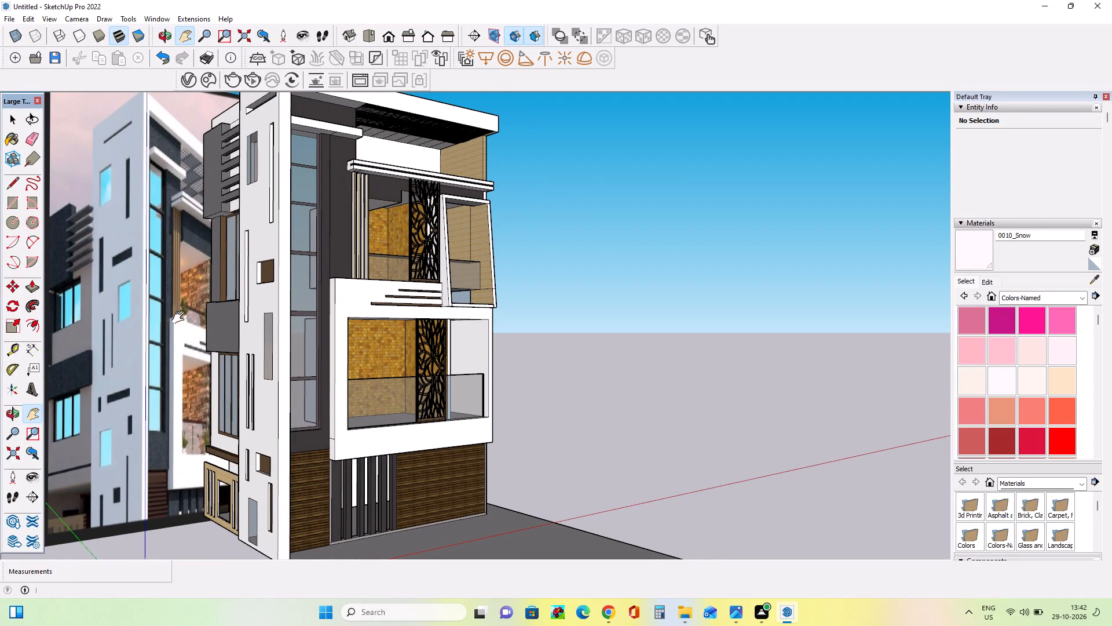
middle_click_drag(268, 370, 388, 427)
scroll(138, 308, "up", 8)
scroll(138, 312, "down", 2)
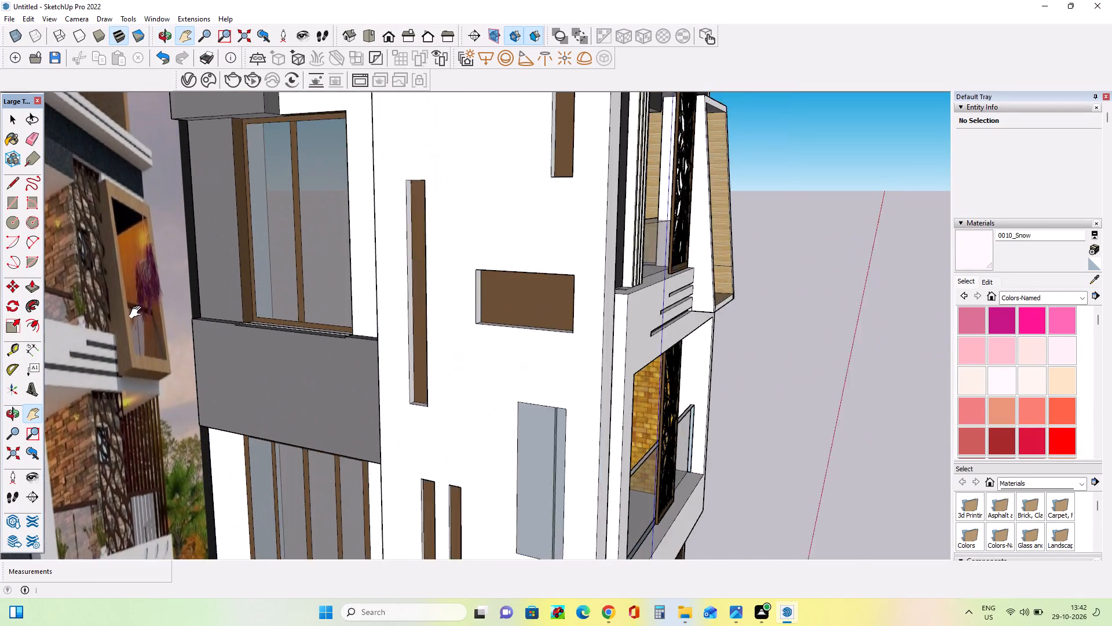
scroll(138, 312, "down", 8)
middle_click_drag(403, 332, 245, 379)
scroll(571, 238, "up", 3)
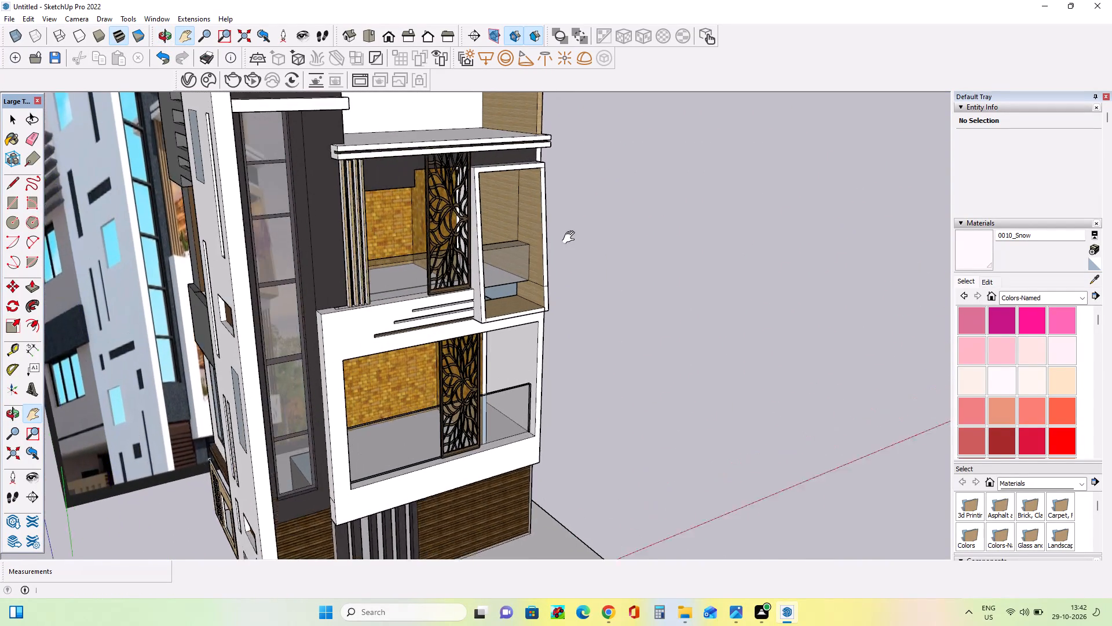
scroll(571, 238, "up", 1)
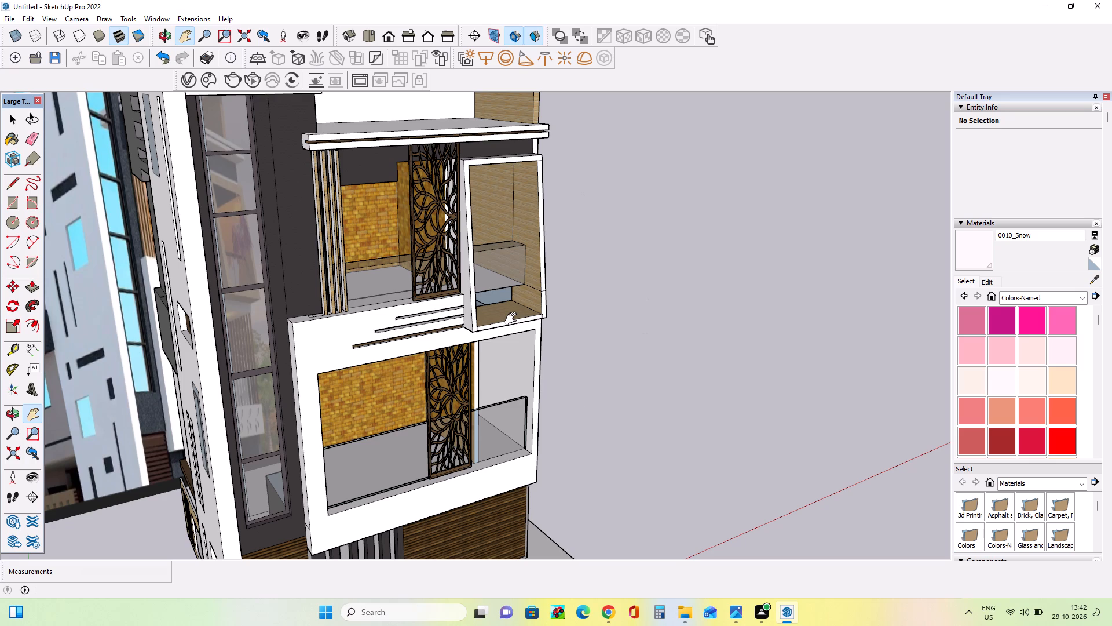
Paint the white front edges of the slanted upper balcony frame with the in-model wood material Material3.
left_click(1057, 303)
scroll(1055, 368, "up", 5)
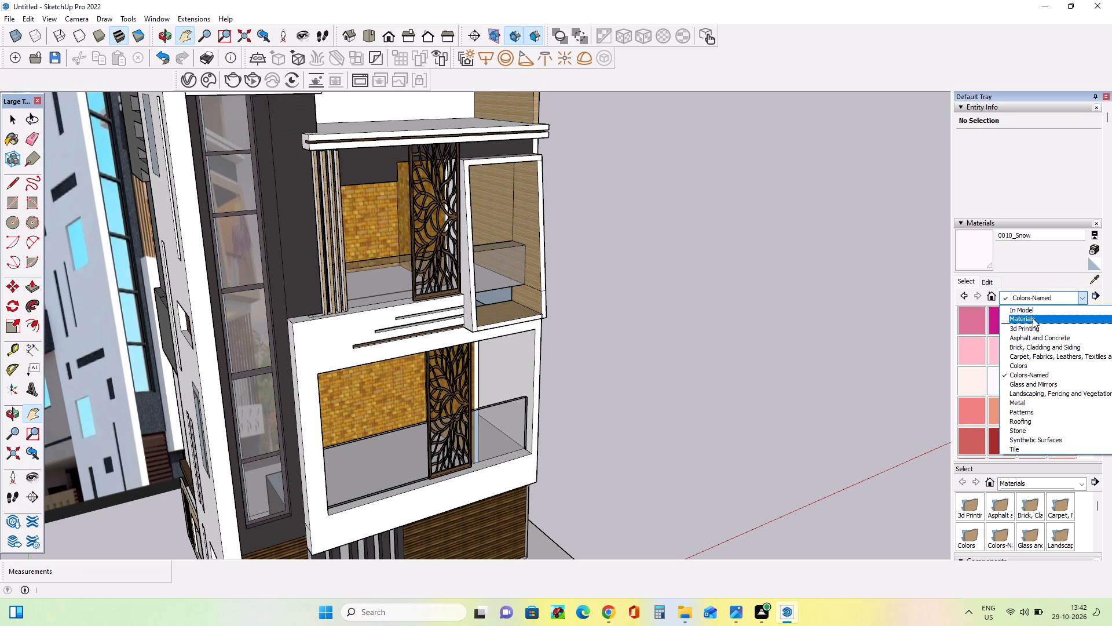
left_click(1031, 311)
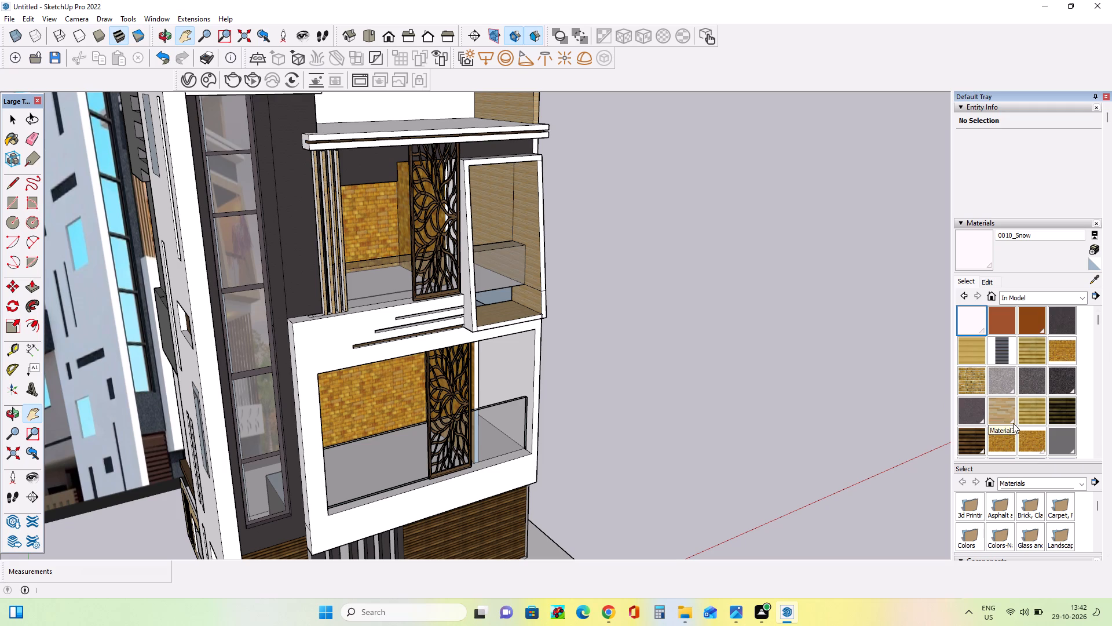
scroll(1012, 423, "down", 2)
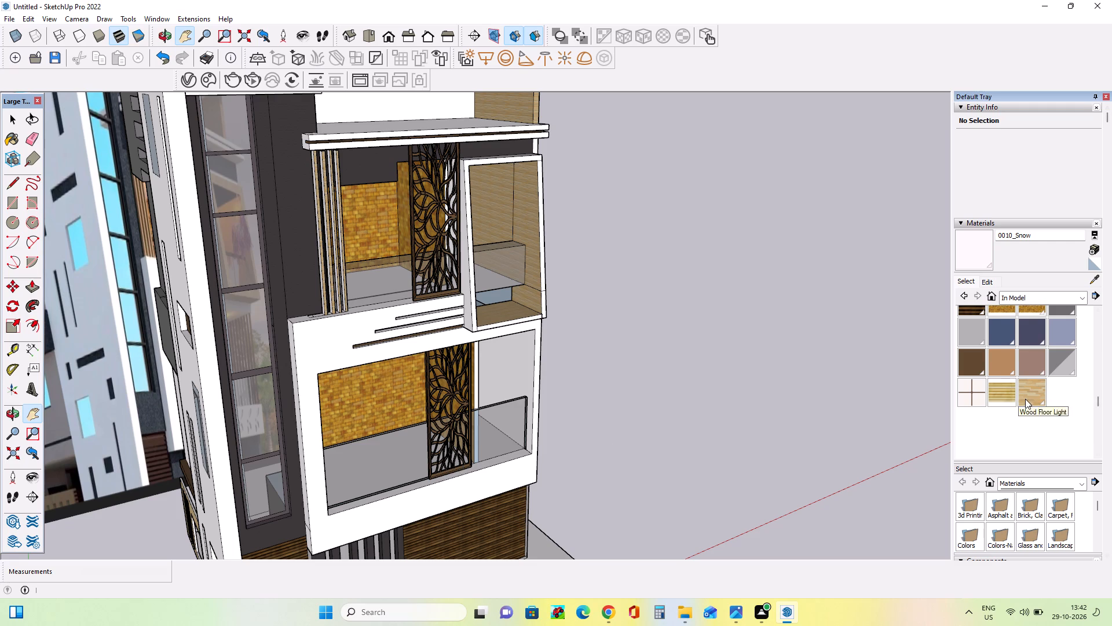
scroll(1027, 404, "up", 2)
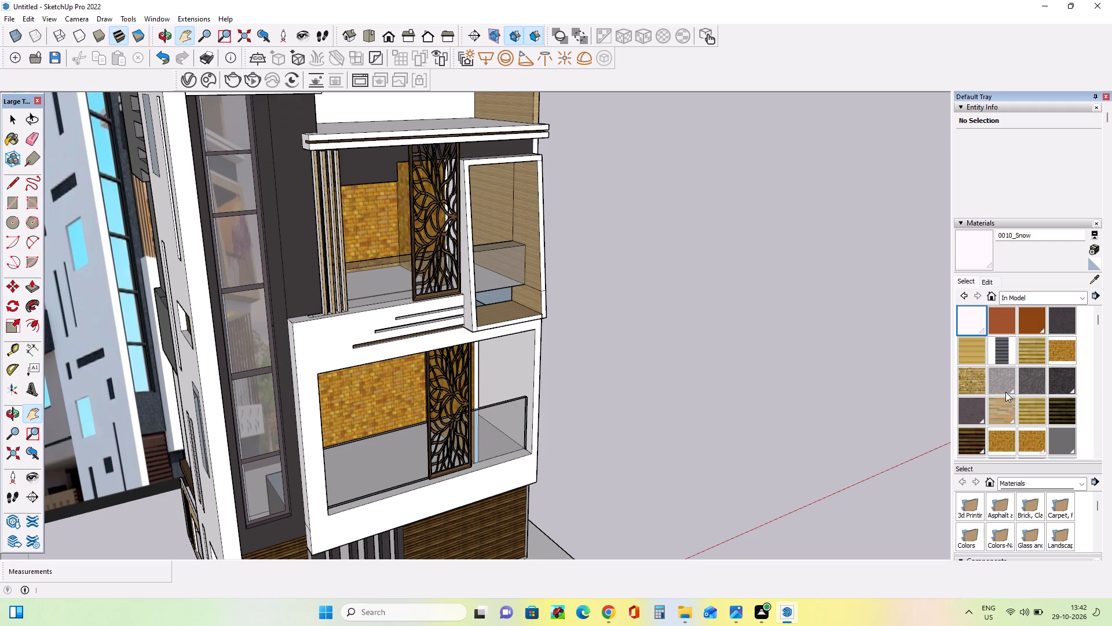
scroll(1006, 392, "up", 3)
scroll(1006, 392, "down", 3)
left_click(1040, 326)
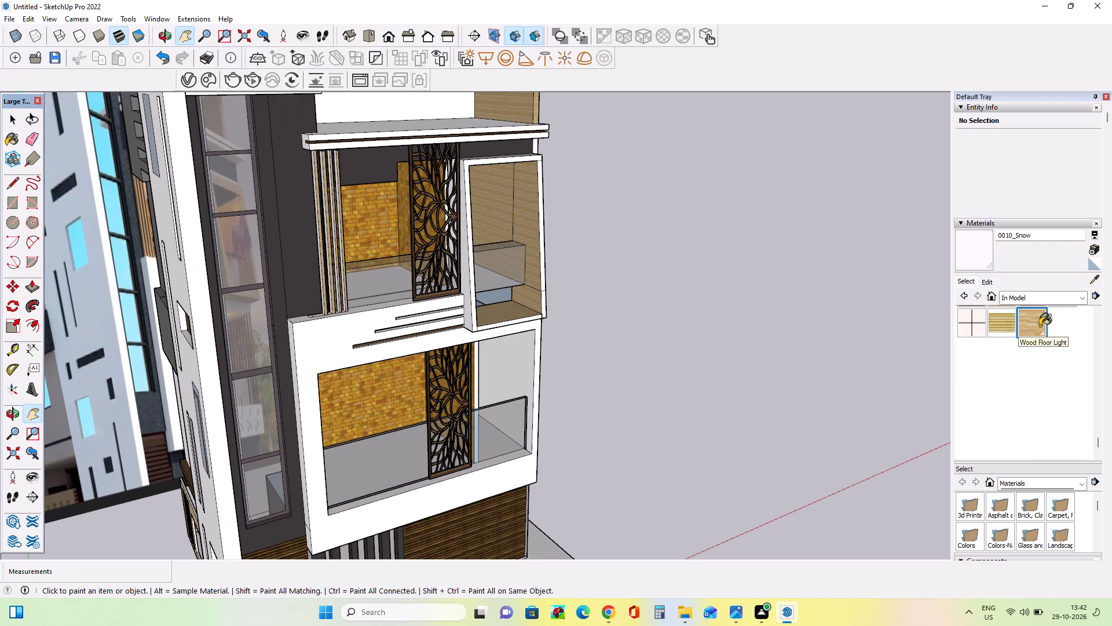
scroll(1044, 383, "up", 2)
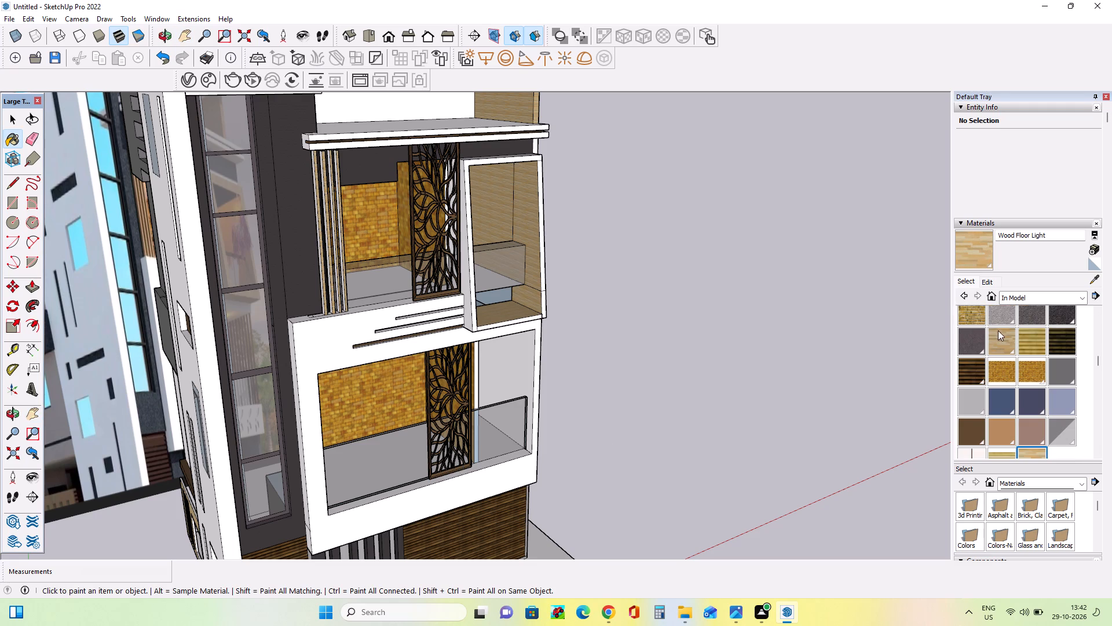
left_click(998, 330)
scroll(501, 301, "up", 14)
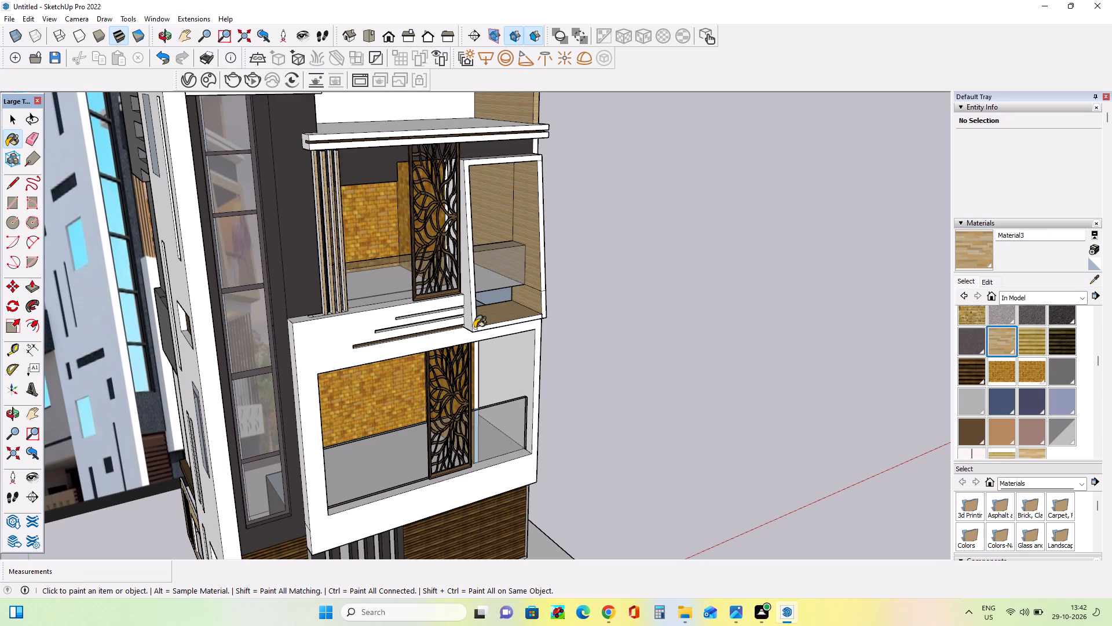
scroll(474, 328, "up", 4)
left_click(461, 316)
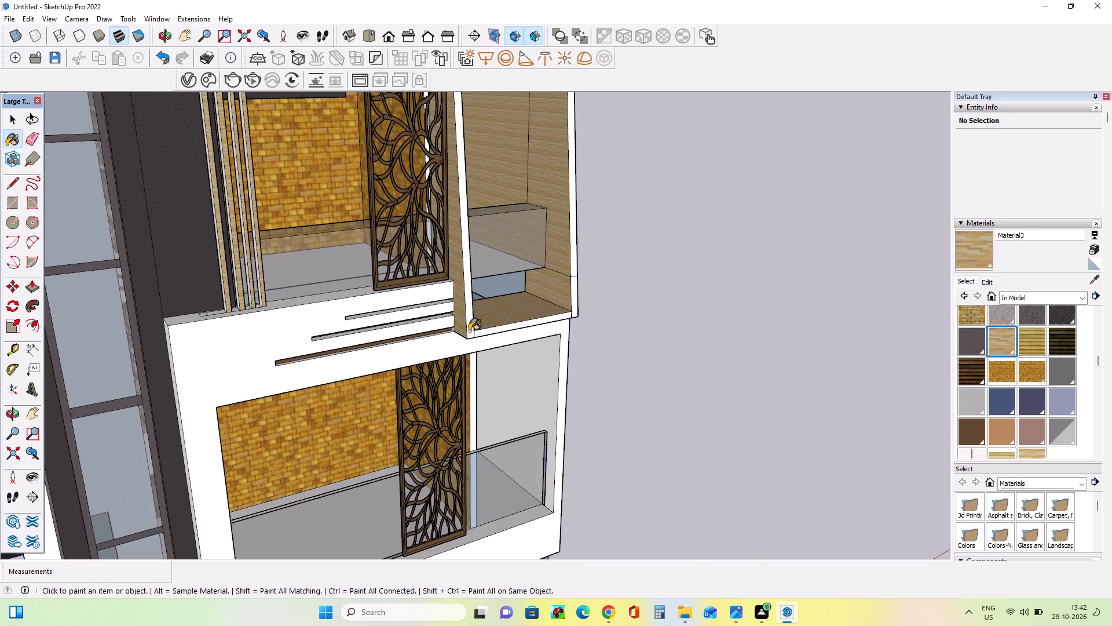
left_click(469, 331)
left_click(477, 336)
left_click(574, 310)
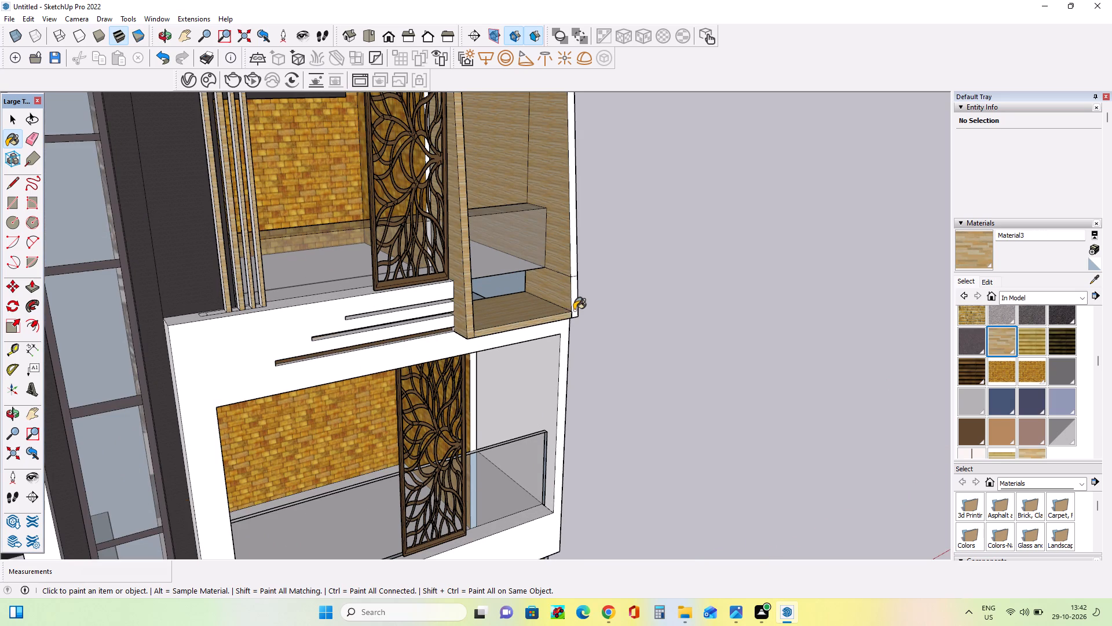
left_click(573, 270)
Examine the painted balcony frame and the grooved ceiling under the roof, comparing them with the reference image.
scroll(575, 402, "down", 7)
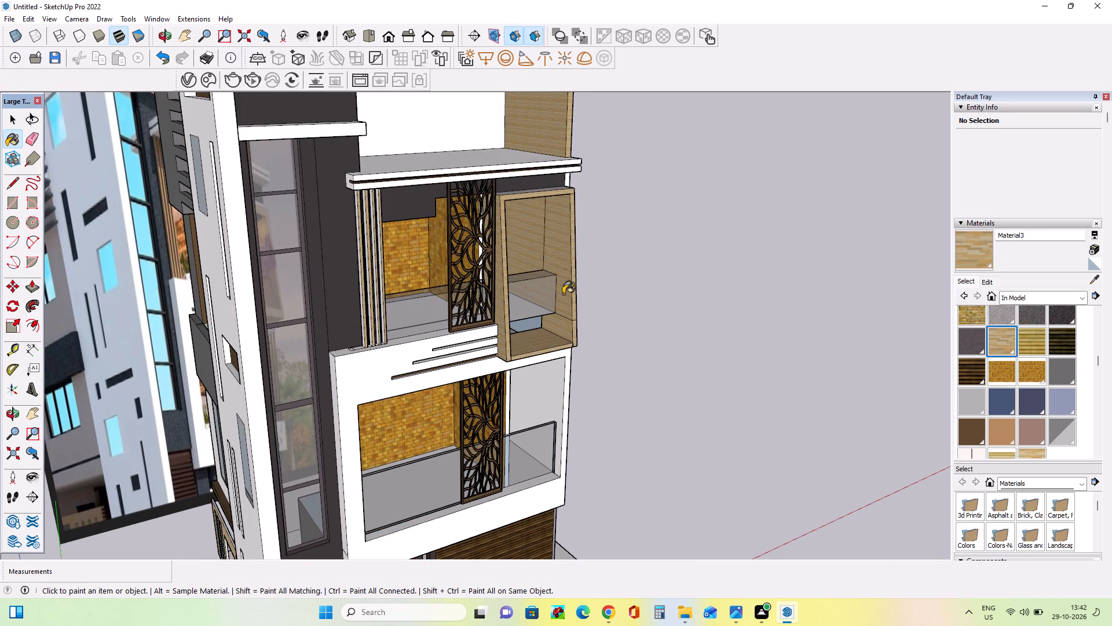
middle_click_drag(646, 280, 683, 242)
scroll(683, 242, "down", 4)
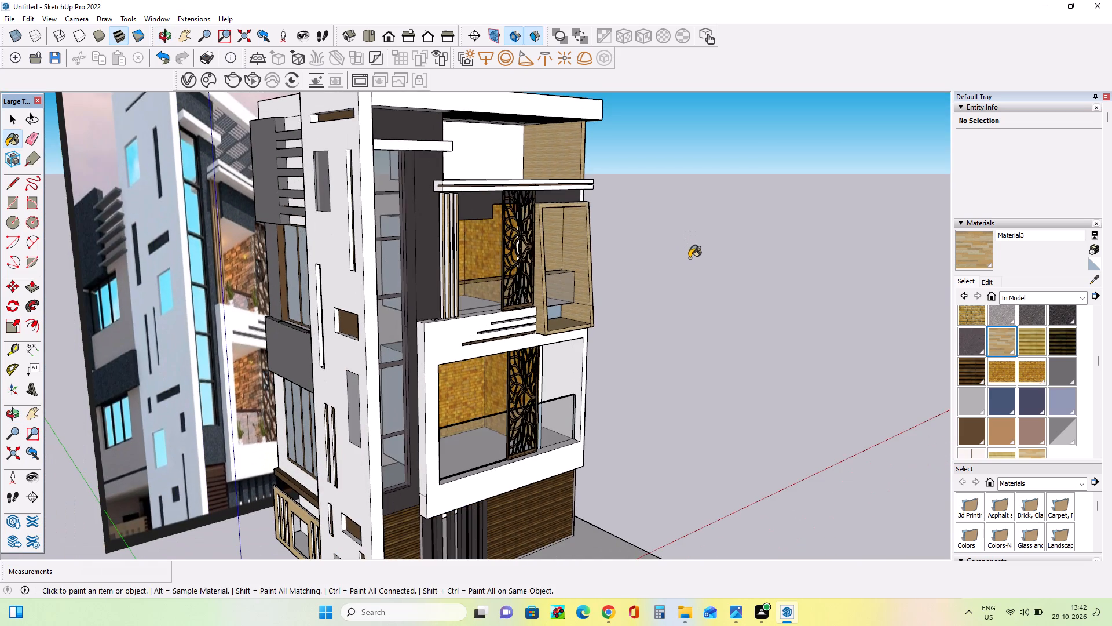
middle_click_drag(679, 264, 621, 128)
scroll(503, 186, "up", 3)
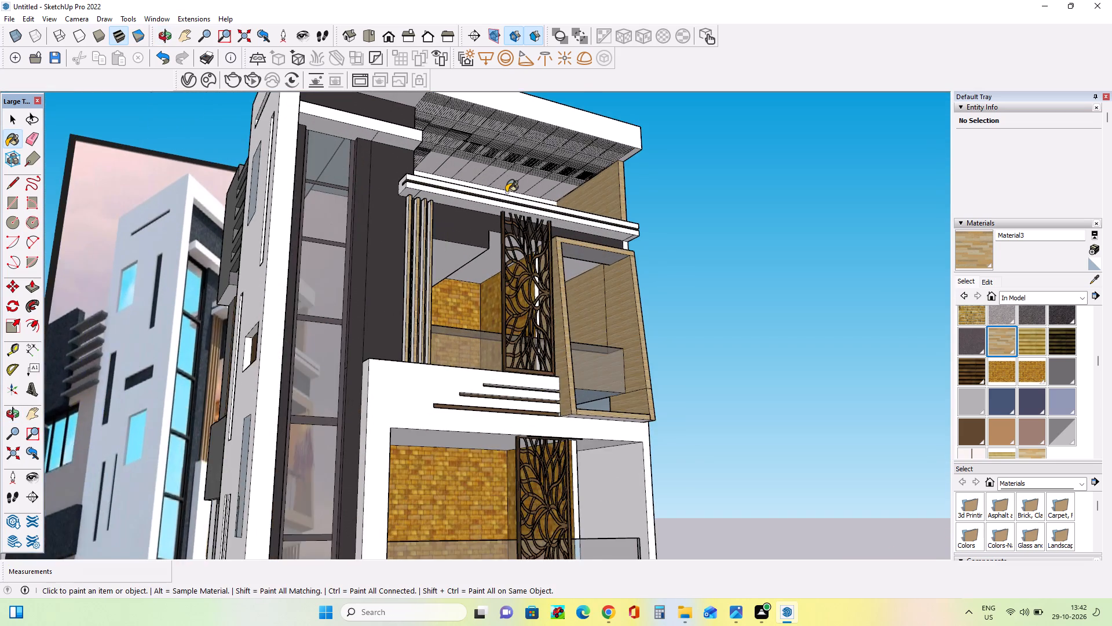
scroll(507, 194, "up", 2)
middle_click_drag(561, 198, 565, 209)
scroll(566, 210, "down", 3)
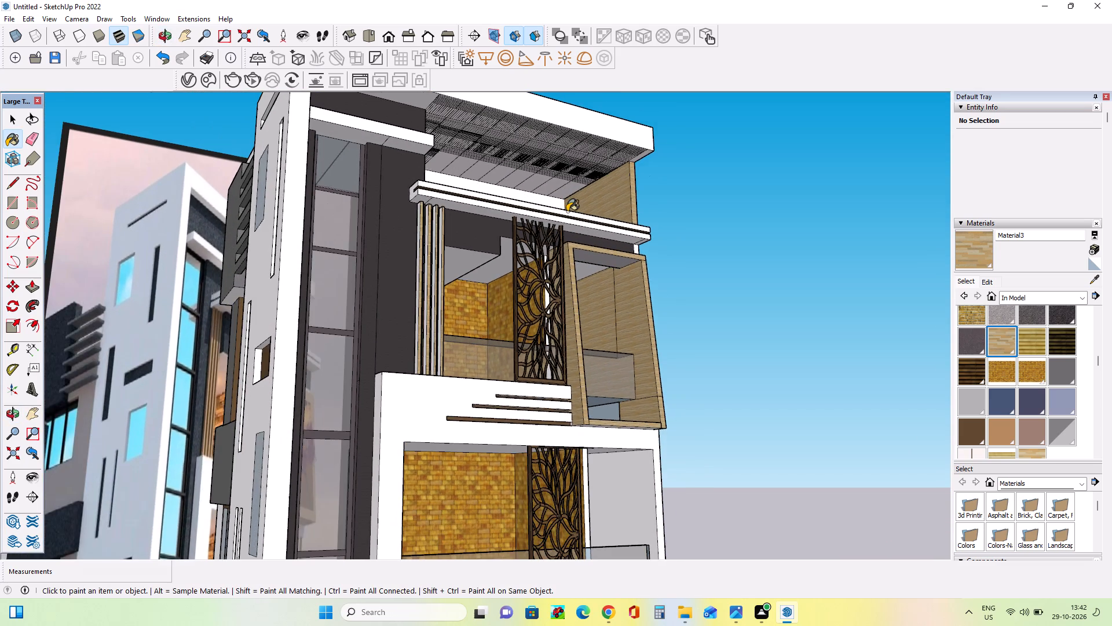
scroll(567, 212, "down", 4)
middle_click_drag(263, 307, 293, 350)
scroll(277, 203, "up", 10)
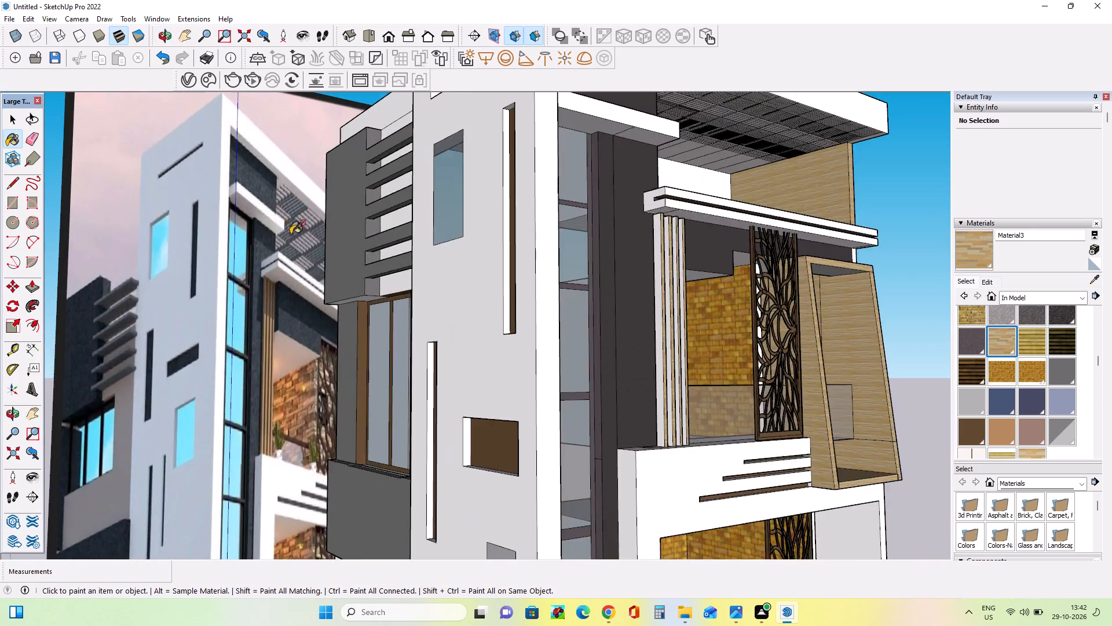
scroll(292, 234, "up", 7)
scroll(244, 267, "down", 11)
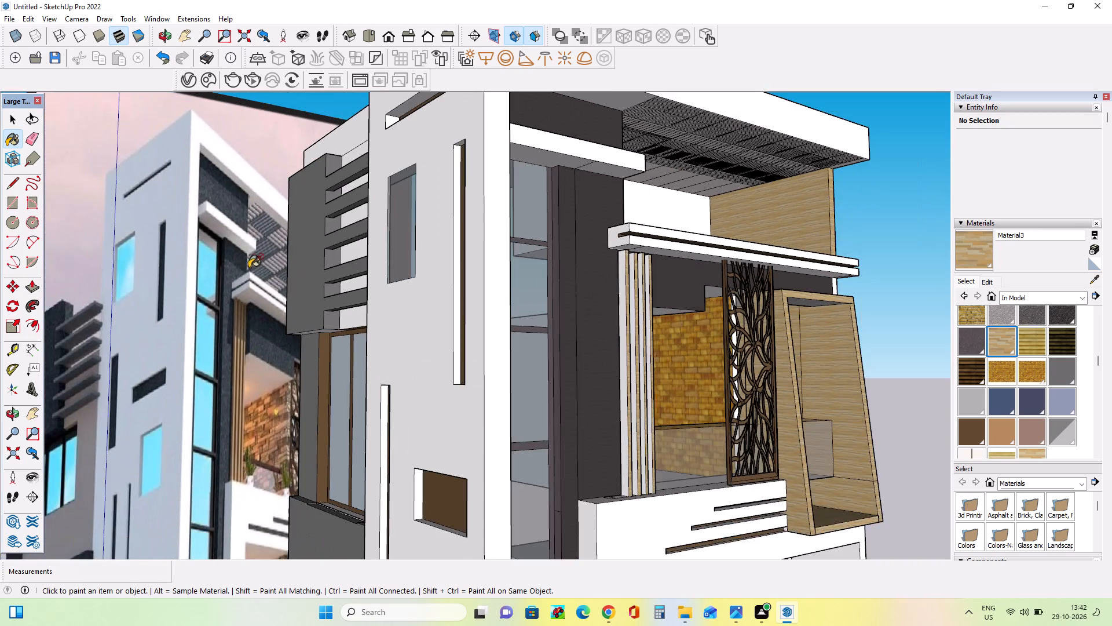
scroll(250, 267, "down", 3)
Choose the in-model material Niraj_Shirt and paint the crosswise slats of a ceiling panel in the fourth column from the grey wall.
middle_click_drag(714, 327, 605, 239)
scroll(587, 203, "up", 4)
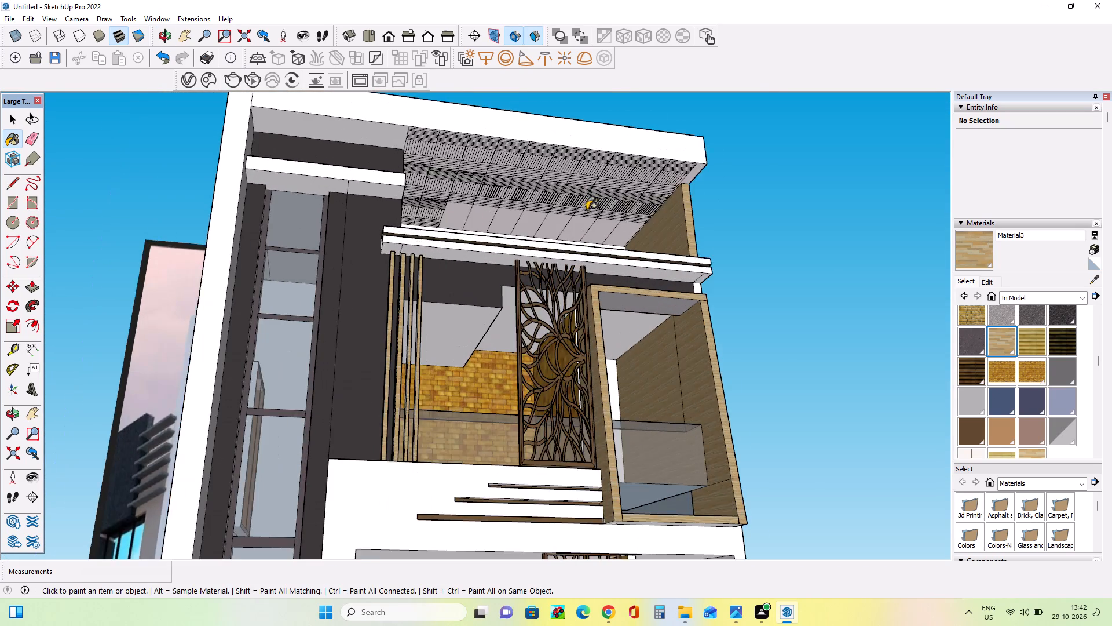
scroll(587, 210, "up", 5)
middle_click_drag(576, 234, 597, 216)
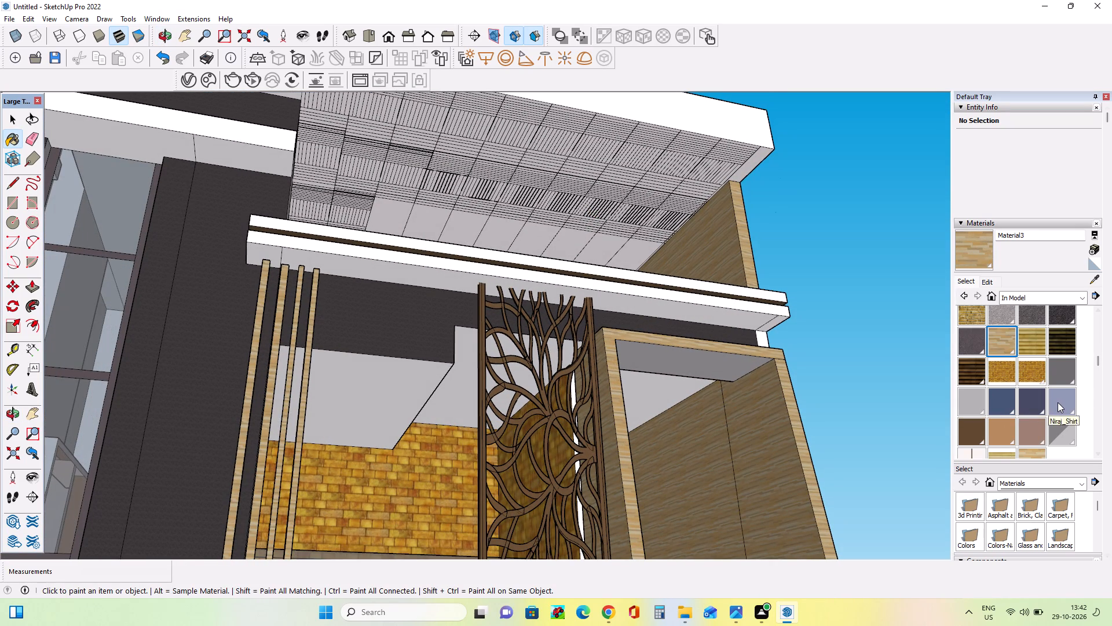
left_click(1058, 402)
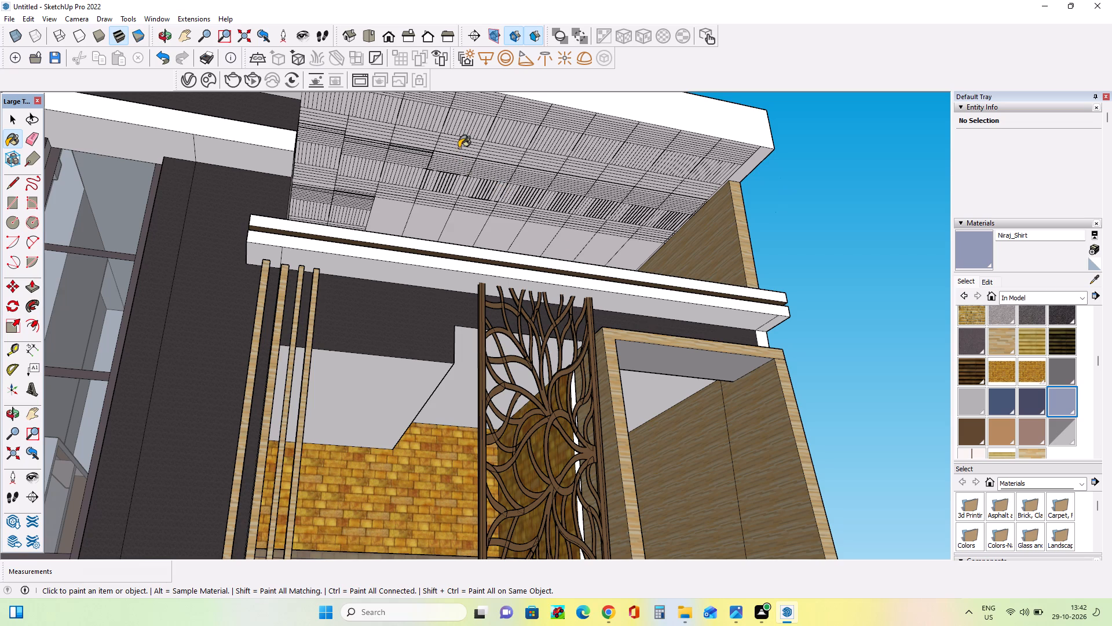
left_click_drag(463, 146, 458, 170)
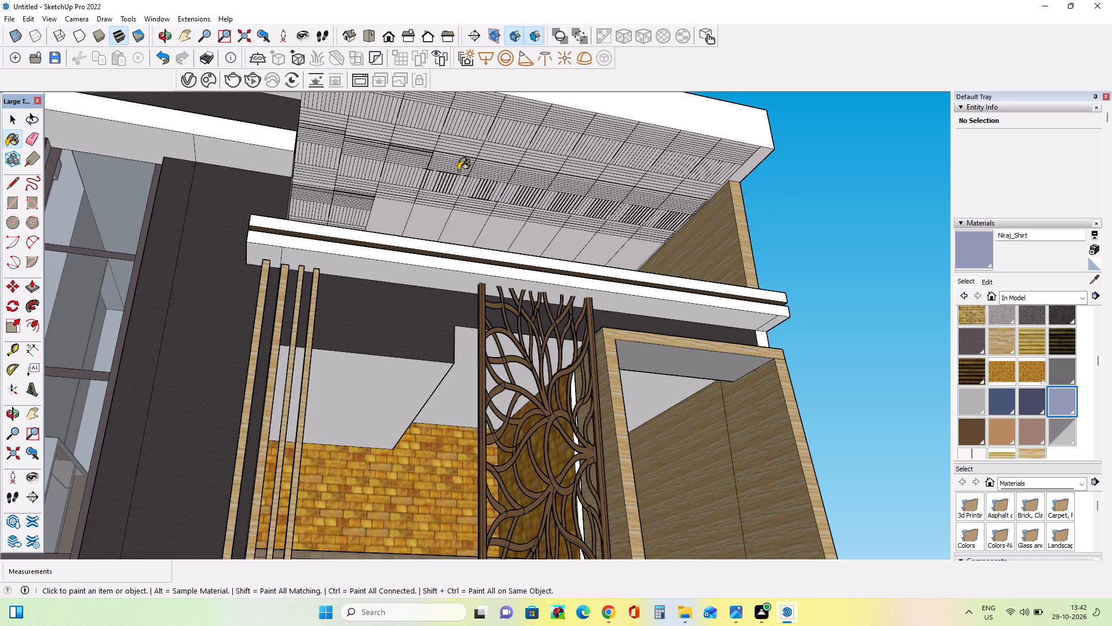
left_click_drag(458, 170, 455, 181)
left_click(456, 169)
scroll(451, 187, "up", 10)
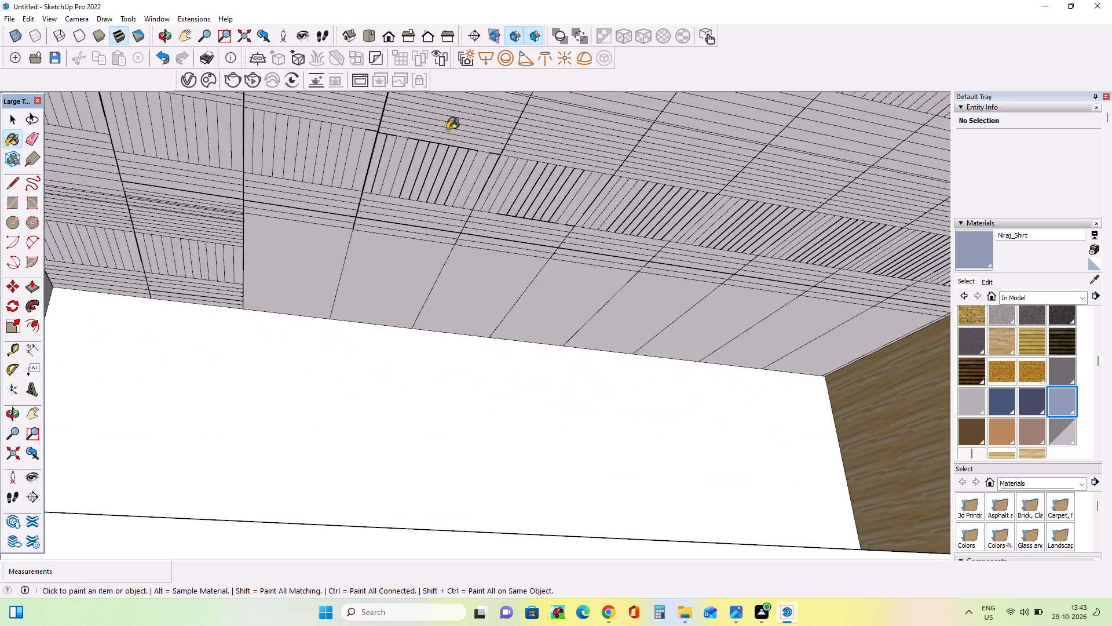
left_click_drag(448, 128, 449, 157)
left_click(454, 150)
left_click(455, 137)
Paint the lengthwise strips directly in front of that slat panel in the fourth ceiling column with Niraj_Shirt.
left_click(460, 130)
double_click(473, 118)
left_click(491, 116)
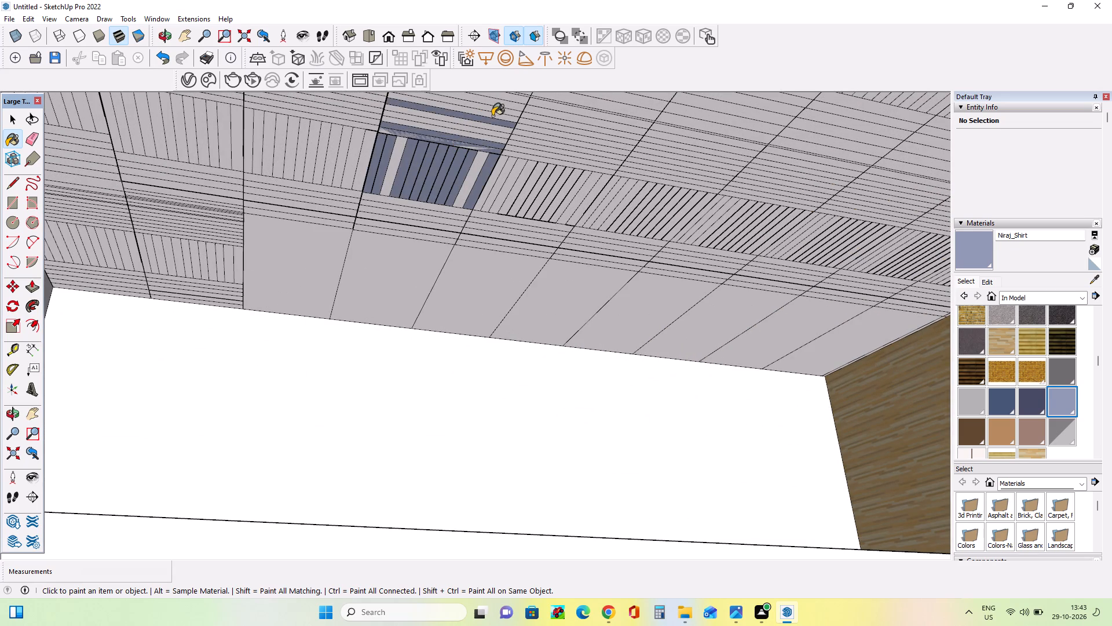
left_click(511, 108)
left_click(512, 105)
double_click(515, 101)
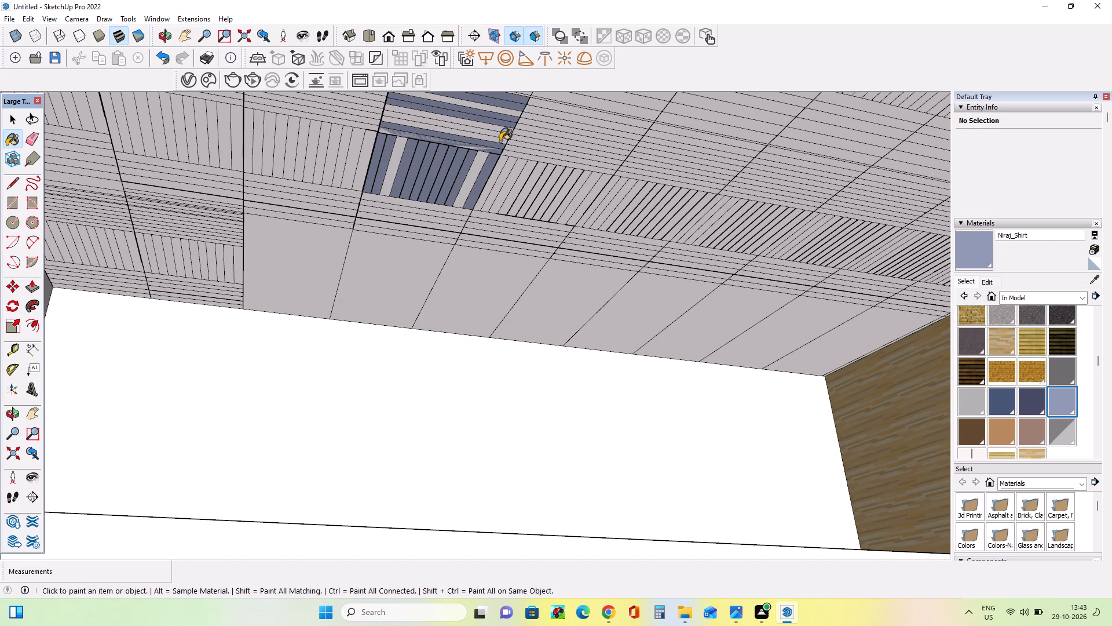
triple_click(500, 138)
triple_click(503, 133)
left_click(504, 130)
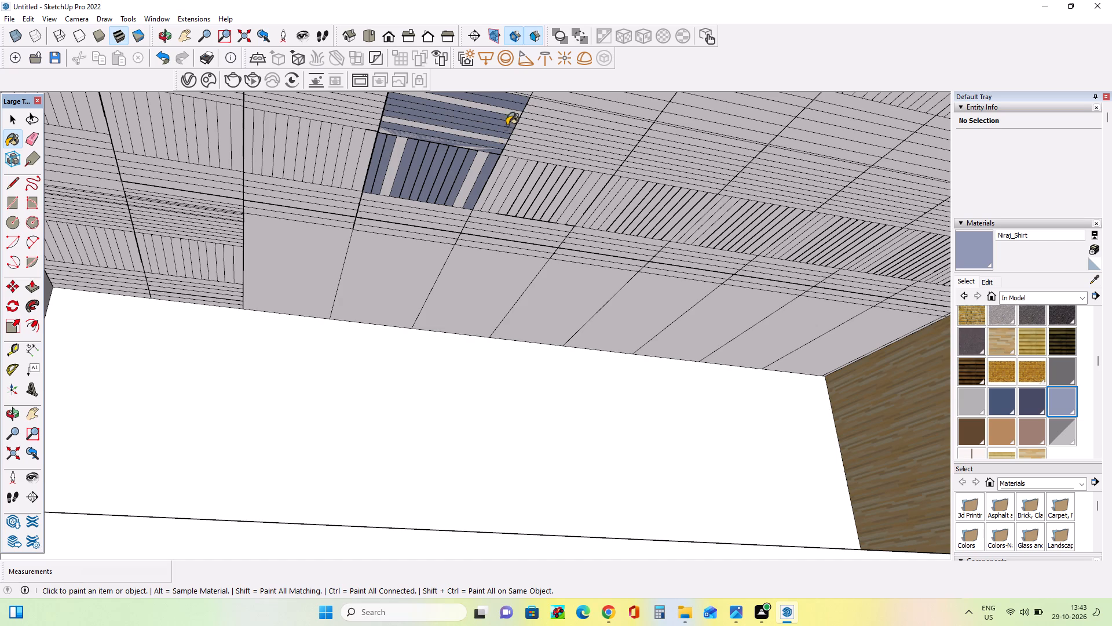
double_click(515, 113)
Fill the slats and strips still unpainted in the fourth column's two panels with Niraj_Shirt.
left_click(478, 161)
left_click(481, 160)
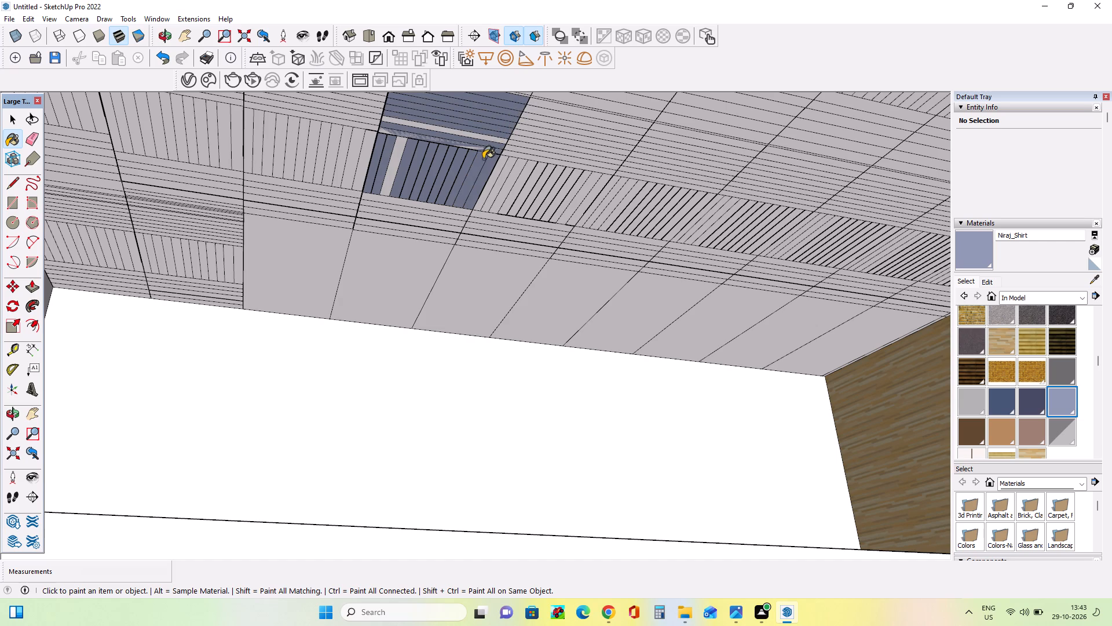
left_click(484, 142)
double_click(486, 137)
left_click(398, 158)
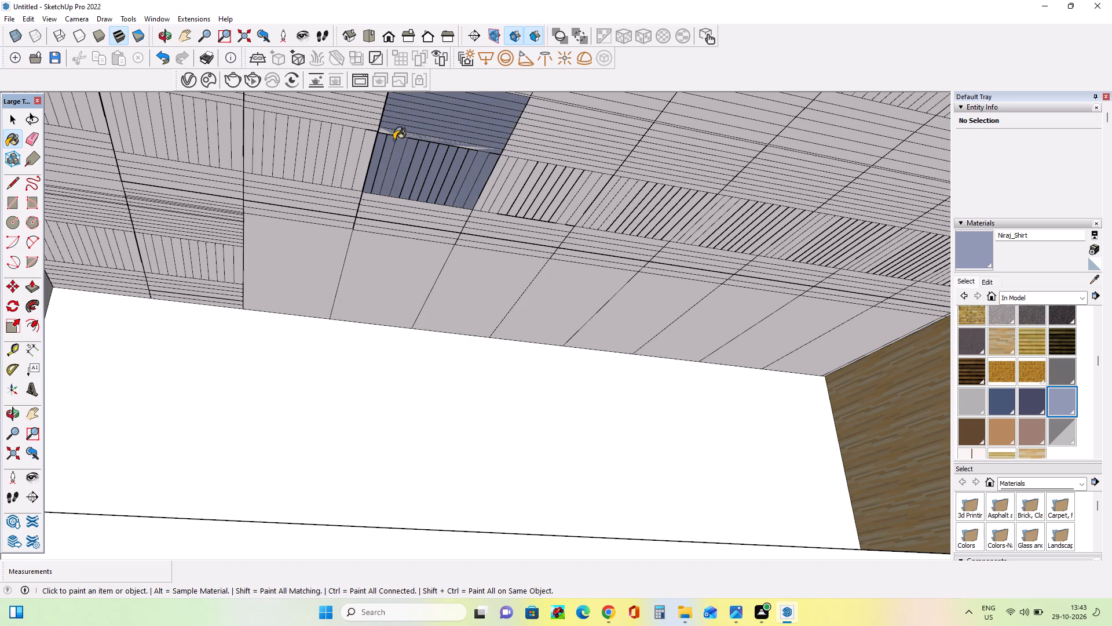
left_click(387, 134)
left_click(475, 149)
left_click(383, 133)
Paint the lengthwise strips behind the slat panel in the fourth ceiling column with Niraj_Shirt.
left_click(406, 234)
left_click(407, 230)
double_click(410, 224)
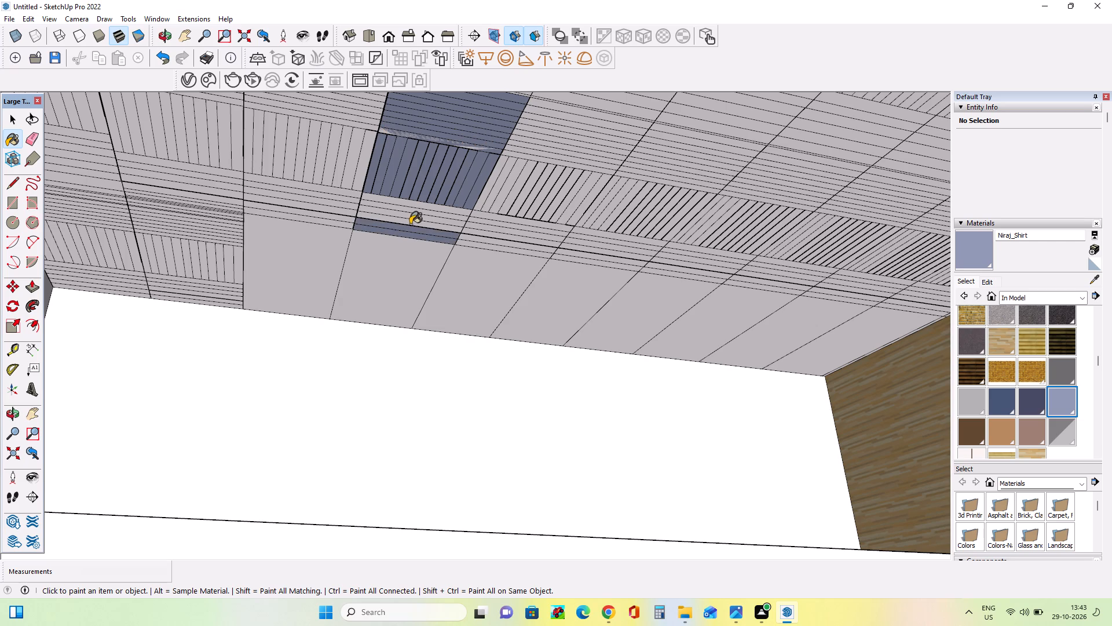
double_click(416, 219)
double_click(427, 210)
left_click(434, 203)
triple_click(434, 212)
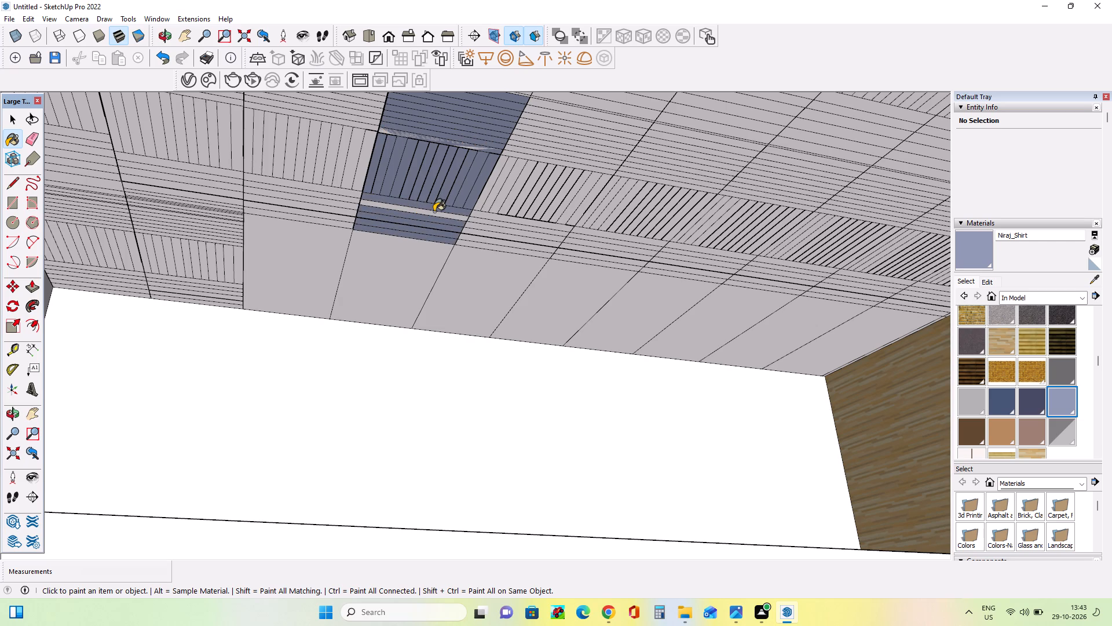
Paint a lengthwise strip in the fifth ceiling column, diagonally in front of the painted patch, with Niraj_Shirt.
scroll(437, 230, "down", 9)
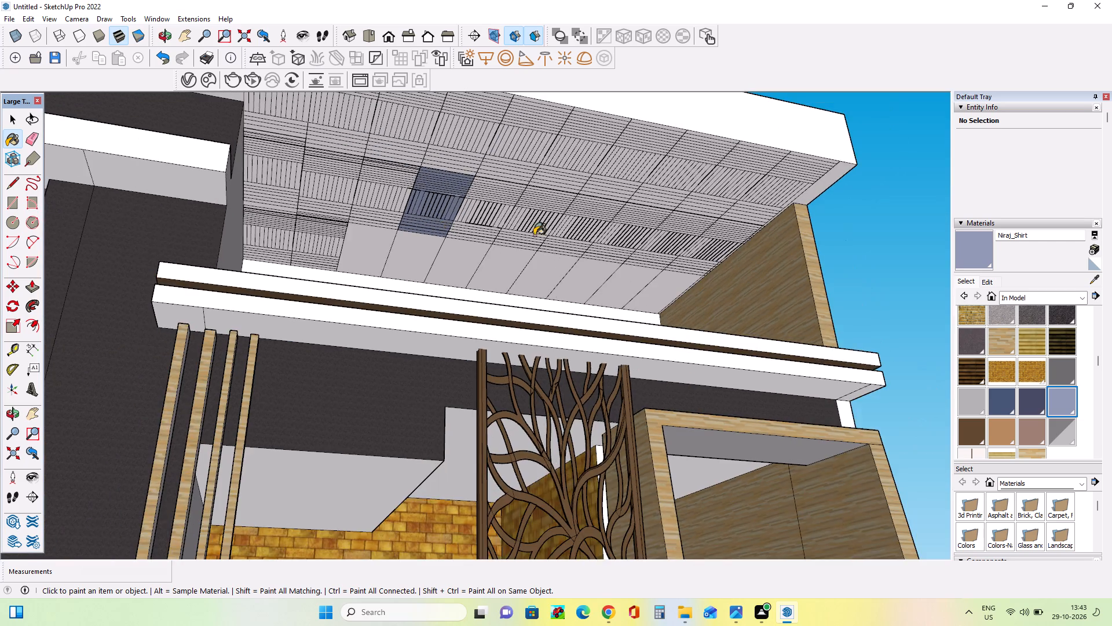
middle_click_drag(535, 235, 471, 246)
double_click(472, 179)
left_click(474, 174)
triple_click(480, 163)
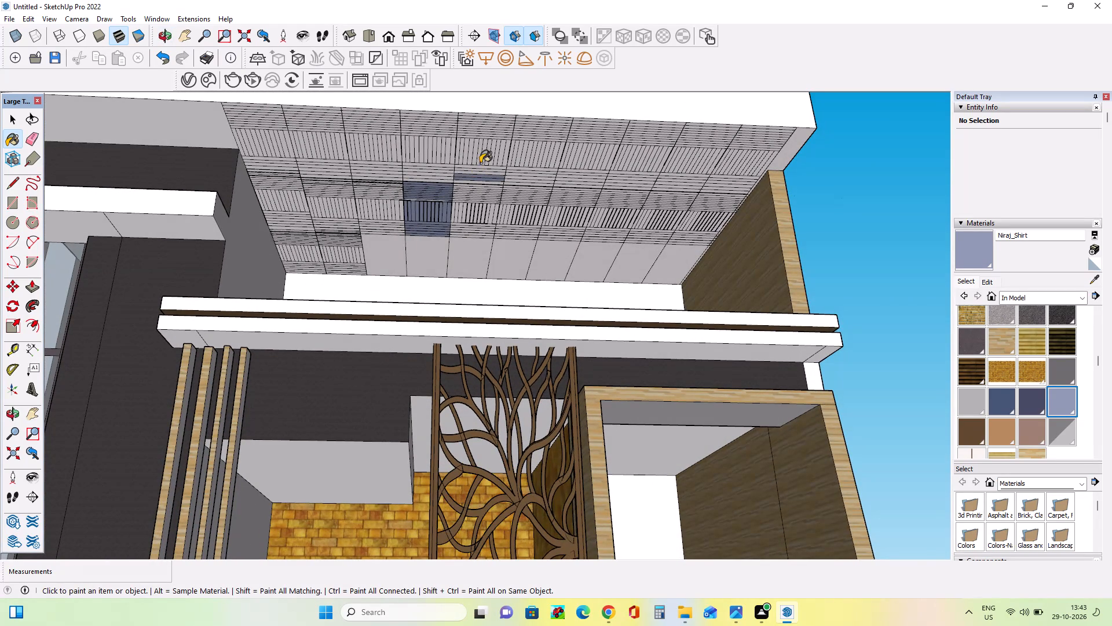
Paint all crosswise slats of the front slat panel in the fifth ceiling column with Niraj_Shirt.
scroll(481, 162, "up", 5)
left_click(483, 163)
left_click(467, 162)
double_click(450, 158)
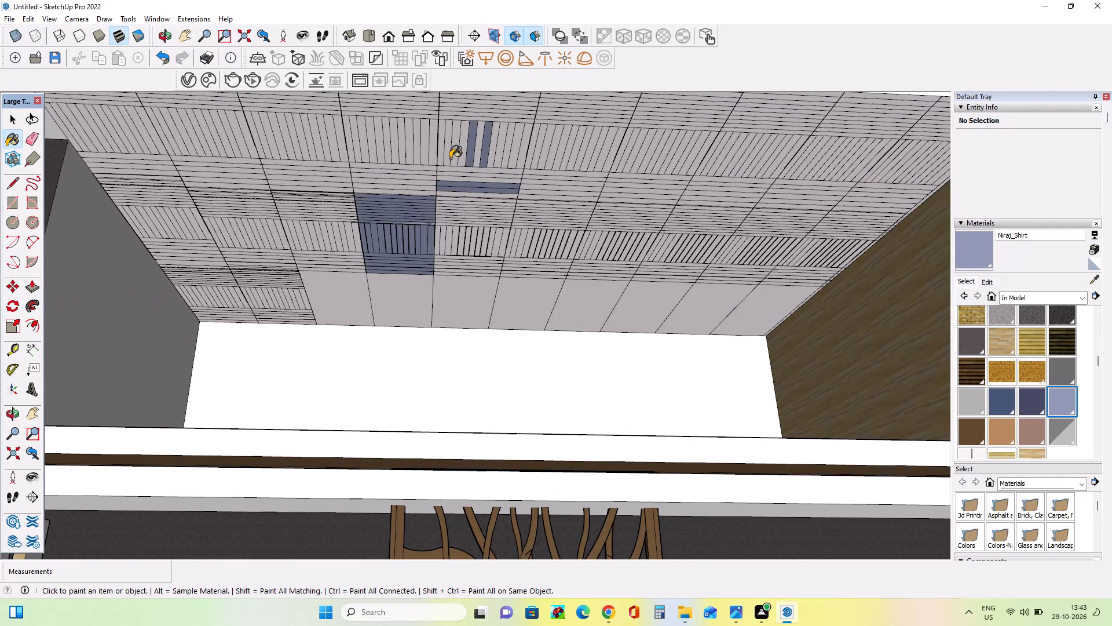
left_click(442, 151)
left_click(448, 150)
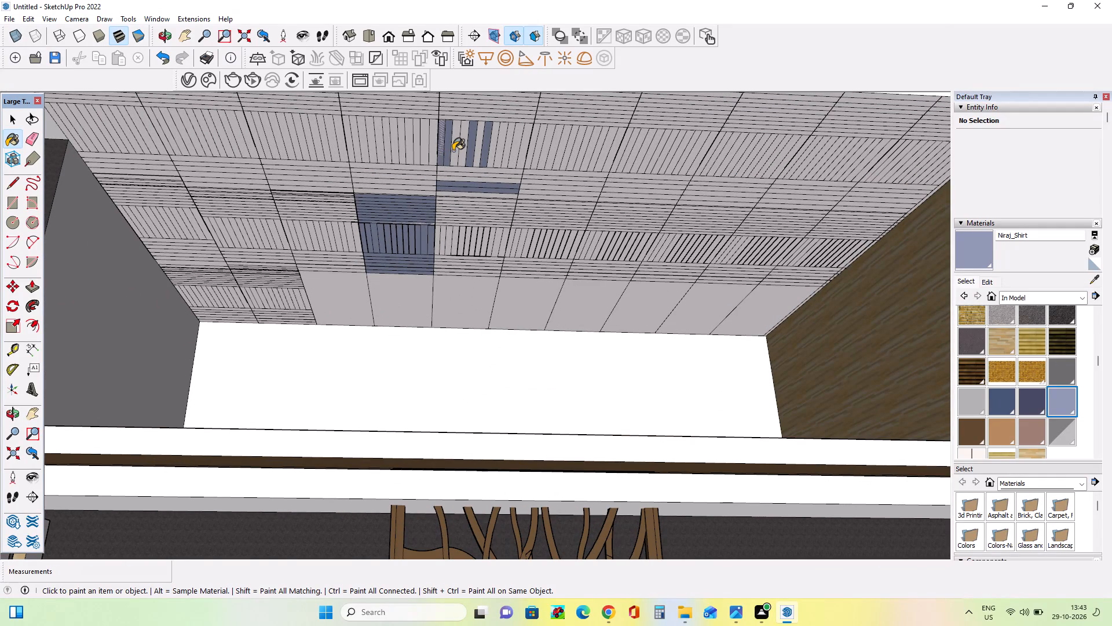
double_click(453, 151)
left_click_drag(458, 151, 463, 153)
double_click(467, 153)
double_click(481, 150)
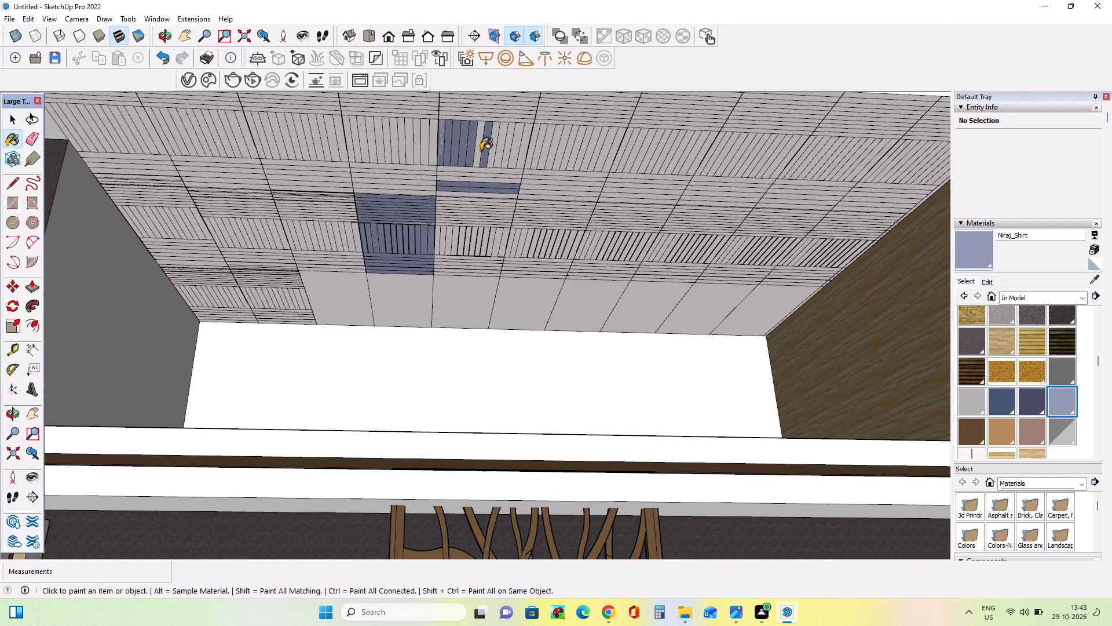
left_click(479, 147)
double_click(493, 145)
left_click(502, 148)
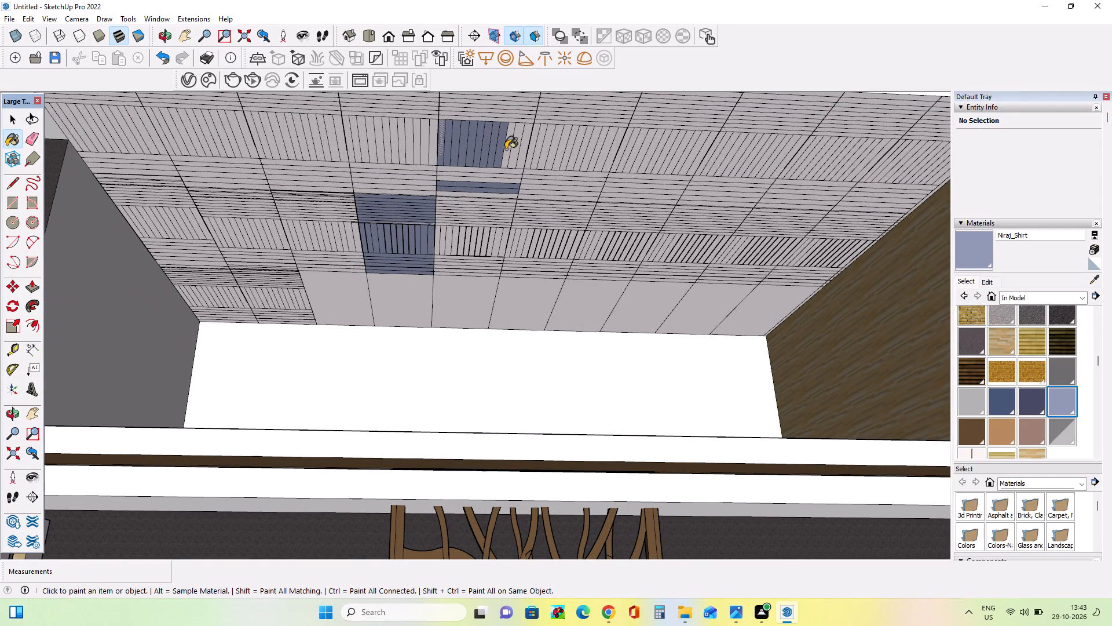
double_click(507, 149)
left_click(515, 150)
left_click(520, 150)
left_click(524, 150)
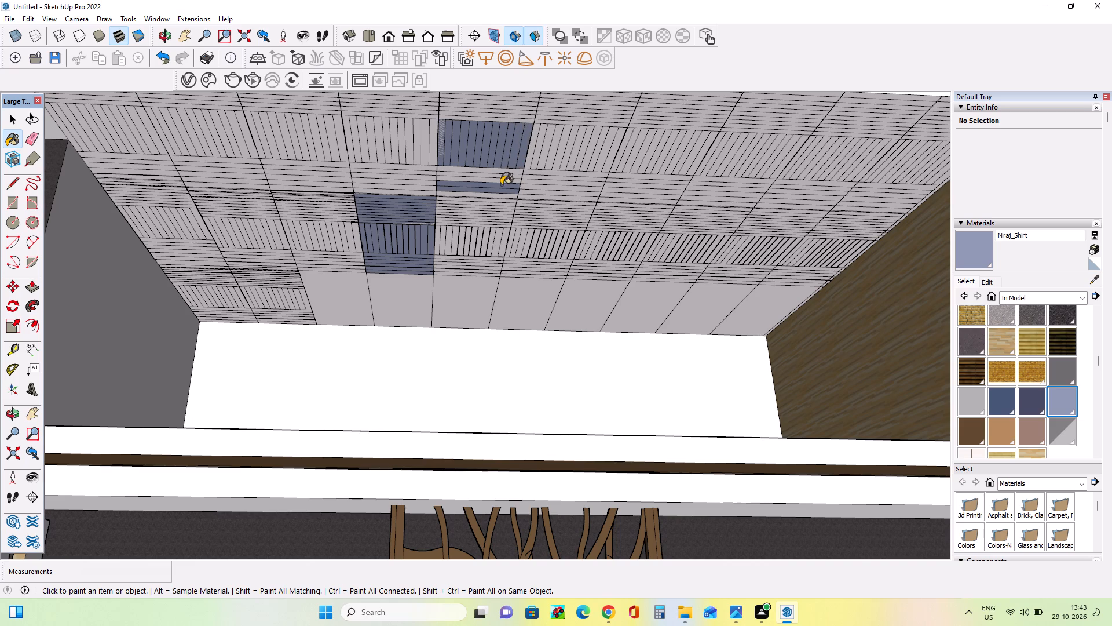
Paint the lengthwise strips behind the fifth column's front slat panel with Niraj_Shirt, including any skipped ones.
left_click(500, 181)
left_click(502, 173)
left_click(504, 179)
left_click(504, 180)
left_click(504, 185)
left_click(504, 192)
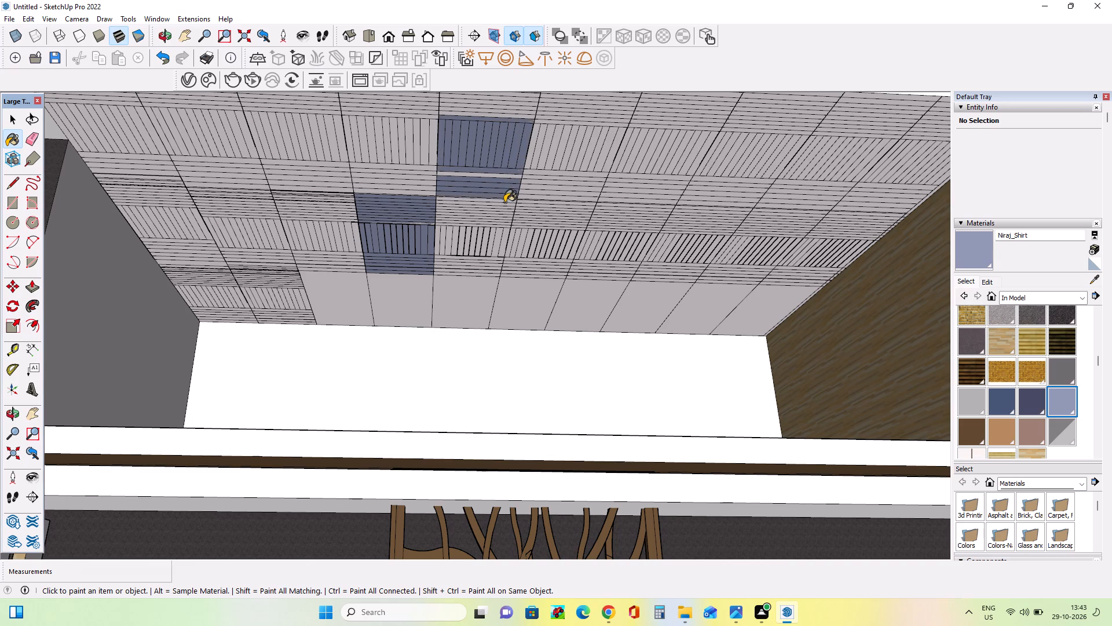
left_click(504, 202)
left_click(504, 208)
middle_click_drag(506, 206, 509, 170)
scroll(471, 198, "up", 3)
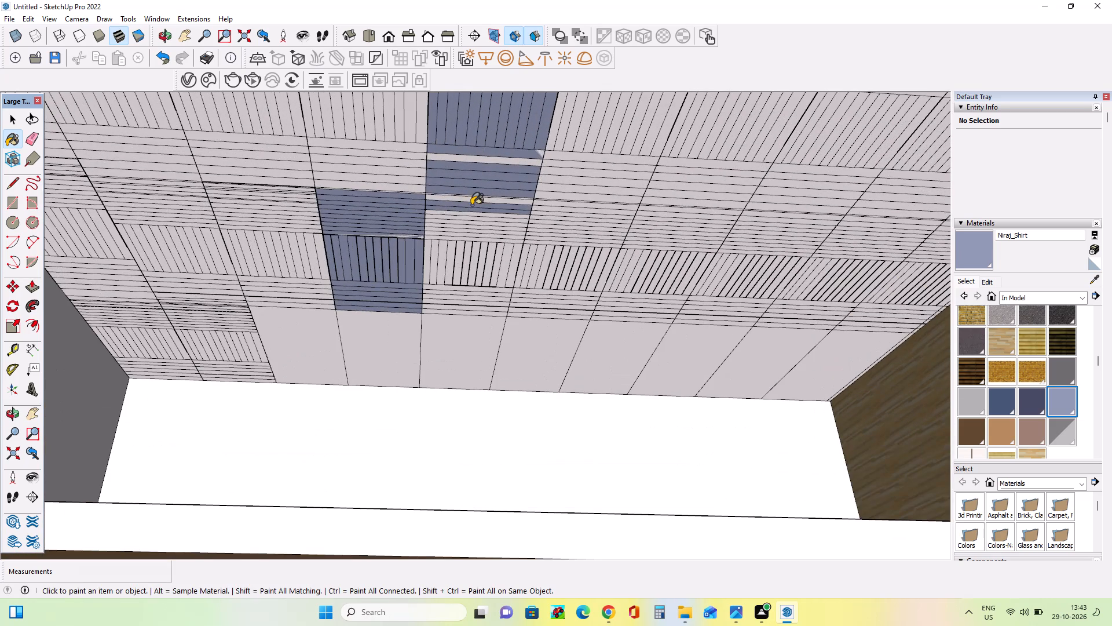
left_click(474, 199)
left_click(489, 163)
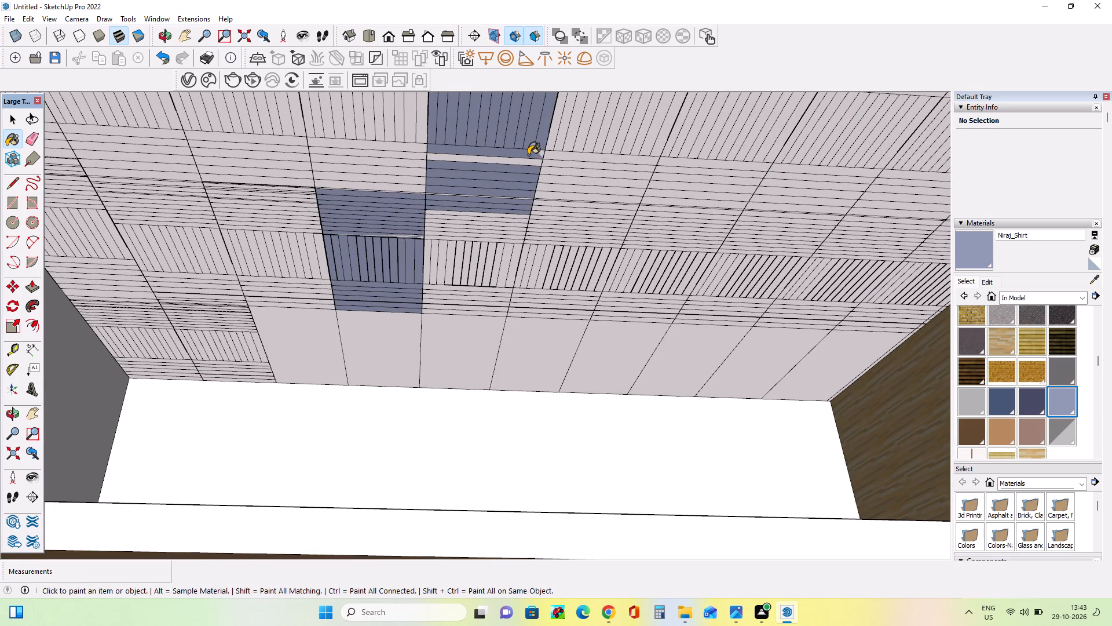
left_click(528, 155)
left_click(529, 161)
Paint the lengthwise strips between the fifth column's slat panel and the roof's front edge with Niraj_Shirt.
scroll(508, 238, "down", 6)
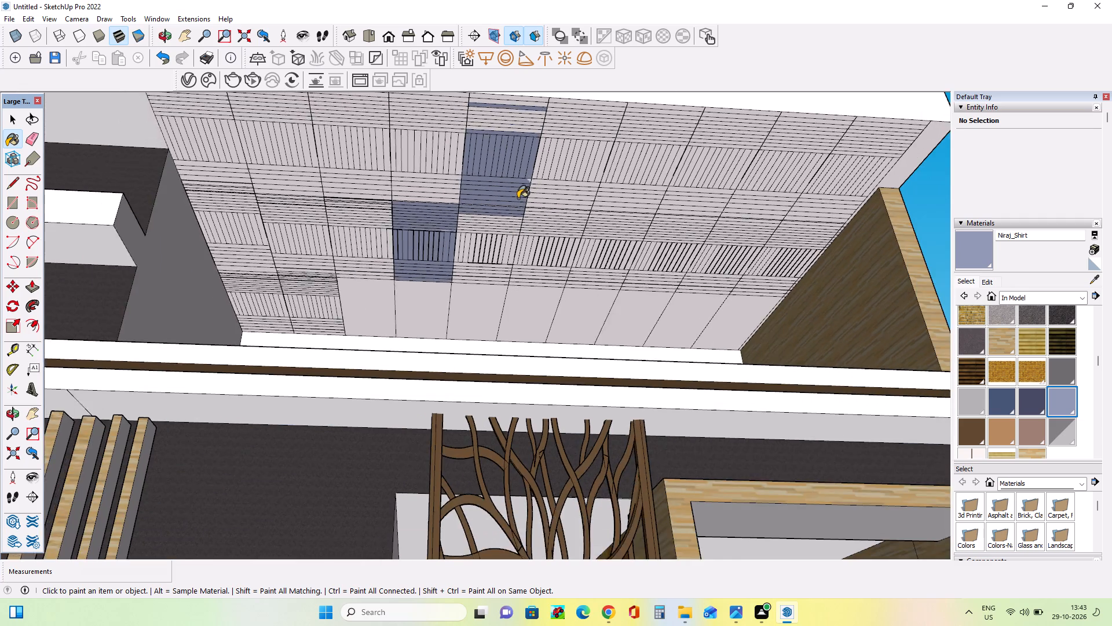
left_click(523, 138)
left_click(525, 131)
double_click(527, 126)
double_click(529, 122)
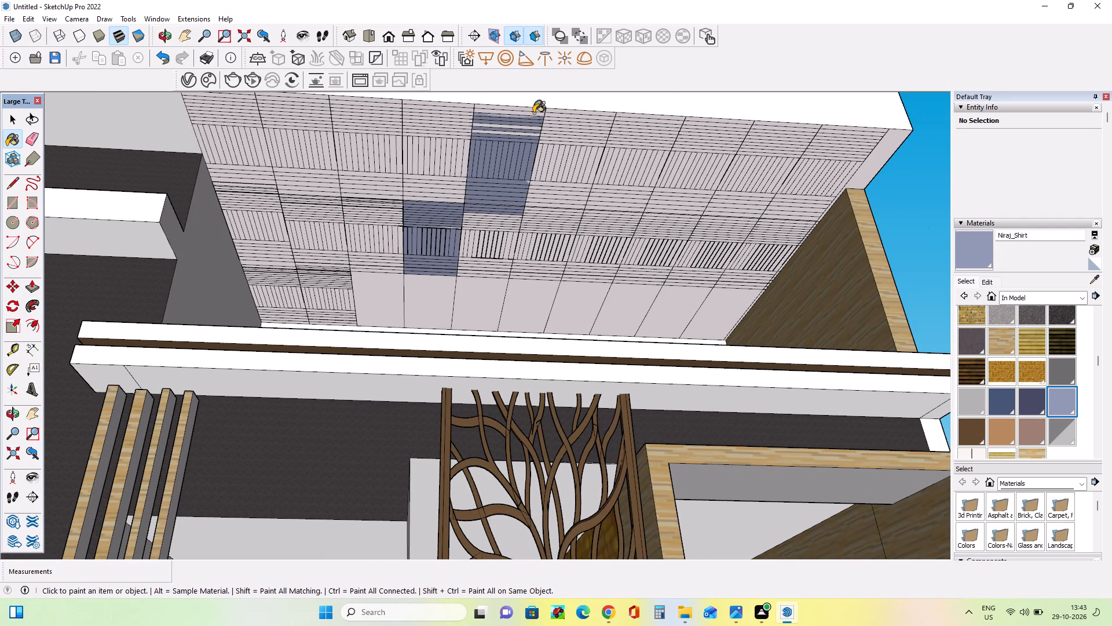
double_click(533, 113)
double_click(536, 110)
Fill the thin strips still unpainted near the front edge of the fifth ceiling column with Niraj_Shirt.
left_click(531, 136)
triple_click(533, 131)
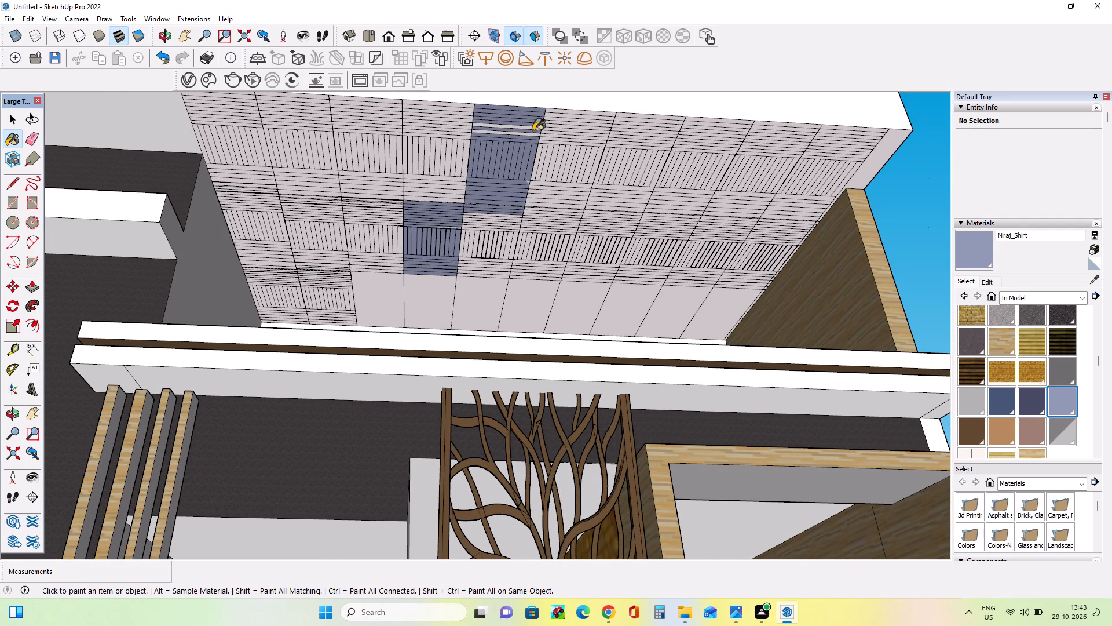
double_click(535, 128)
left_click(534, 136)
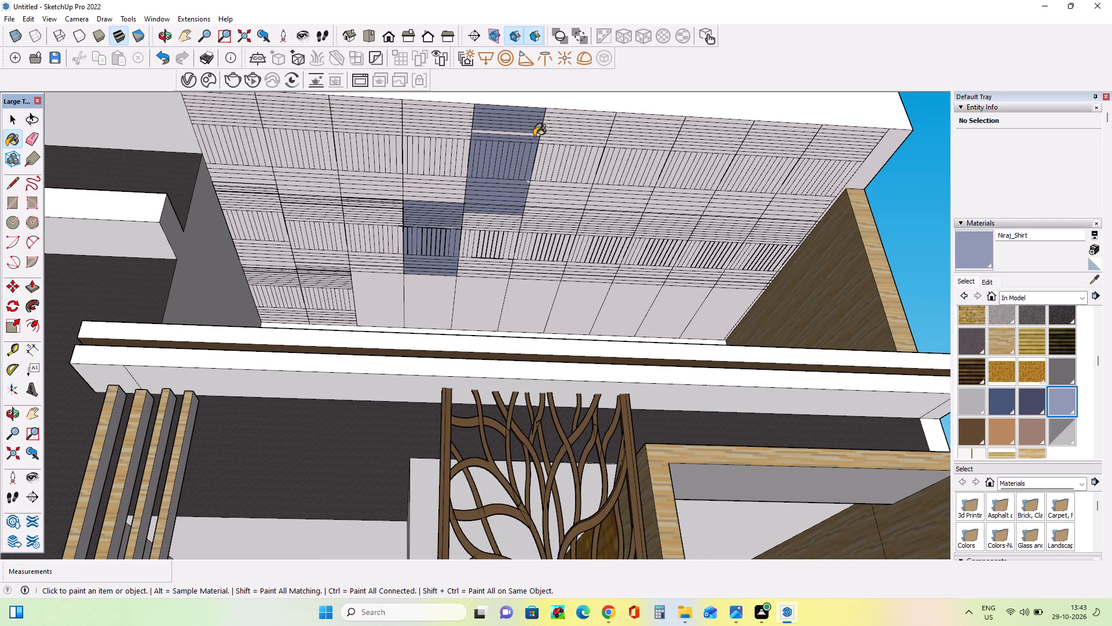
double_click(534, 136)
left_click(535, 133)
scroll(532, 138, "up", 3)
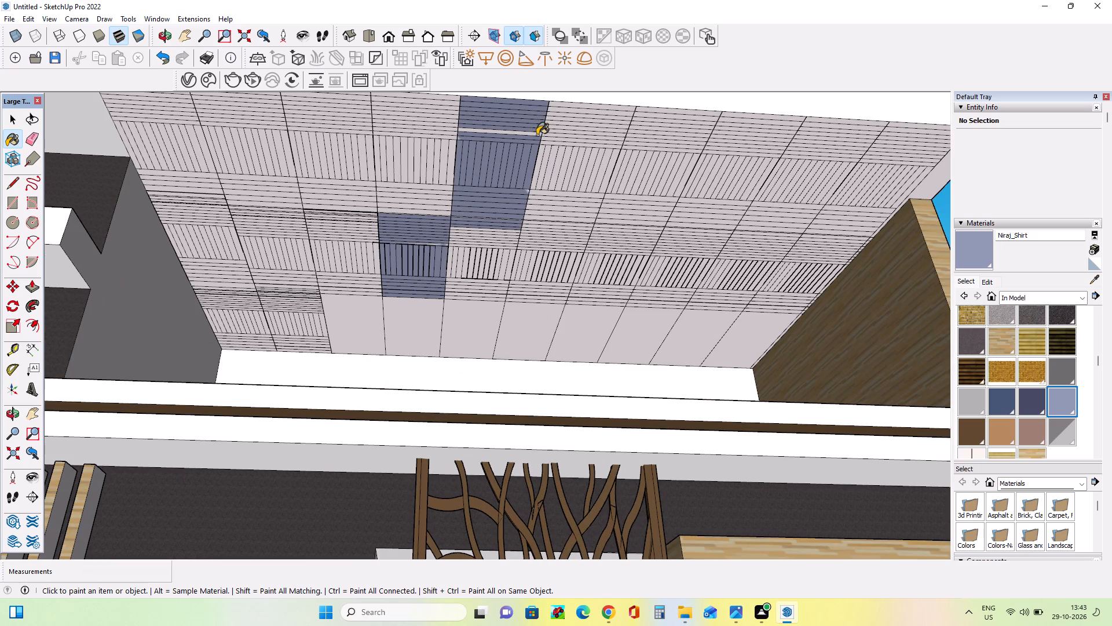
left_click(537, 135)
left_click(536, 134)
Paint the lengthwise strips behind the front slat panel in the third ceiling column with Niraj_Shirt.
middle_click_drag(543, 156, 554, 170)
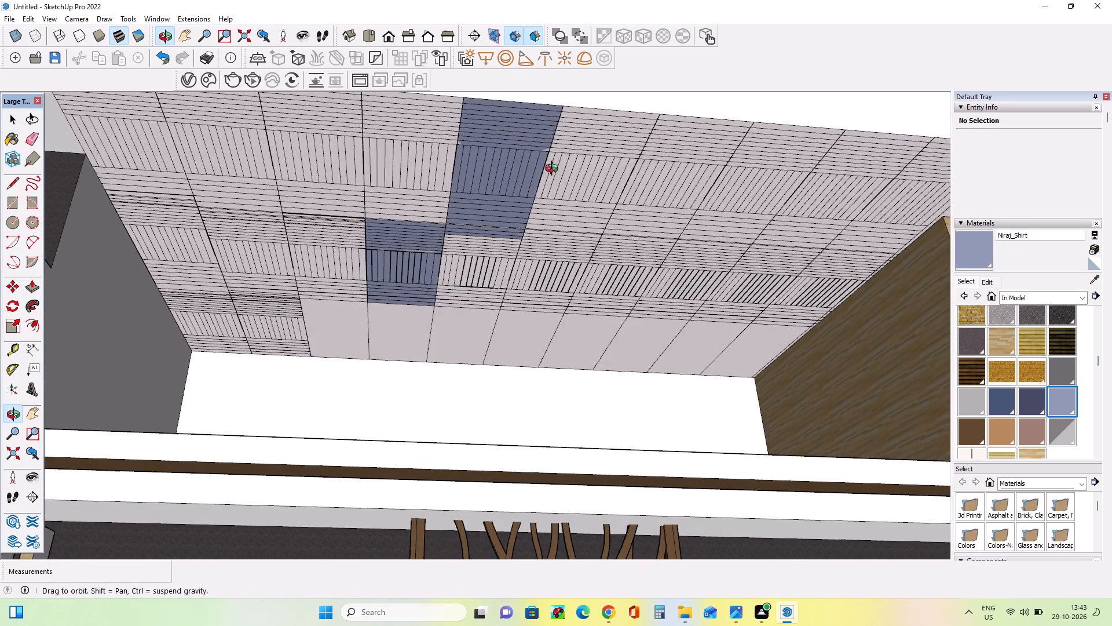
middle_click_drag(554, 170, 568, 179)
scroll(448, 205, "down", 6)
scroll(360, 208, "up", 1)
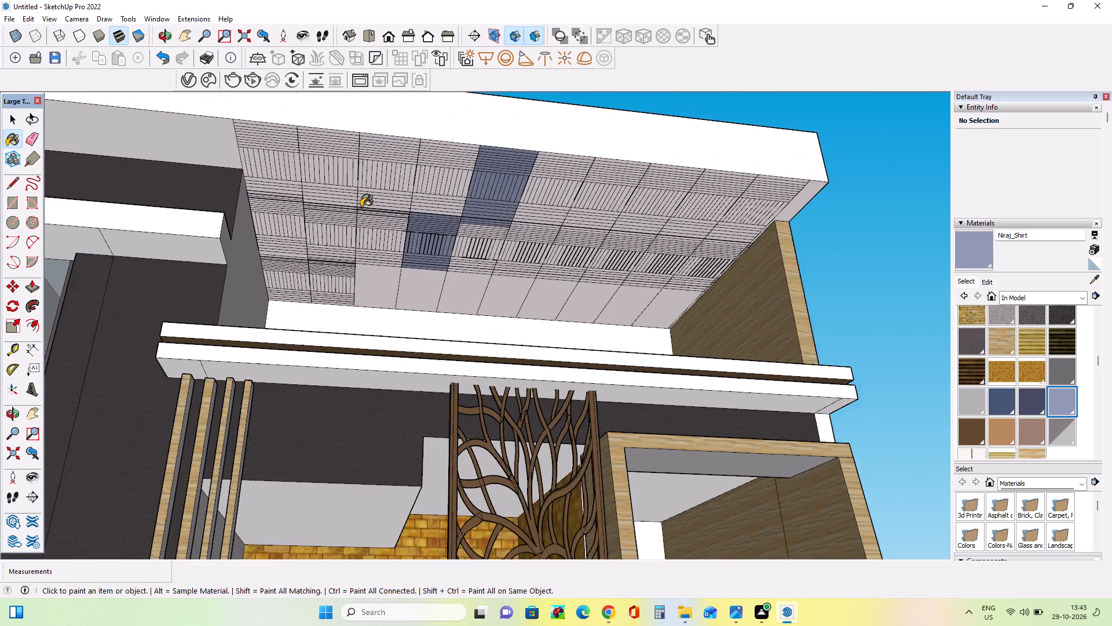
scroll(361, 207, "up", 6)
triple_click(384, 209)
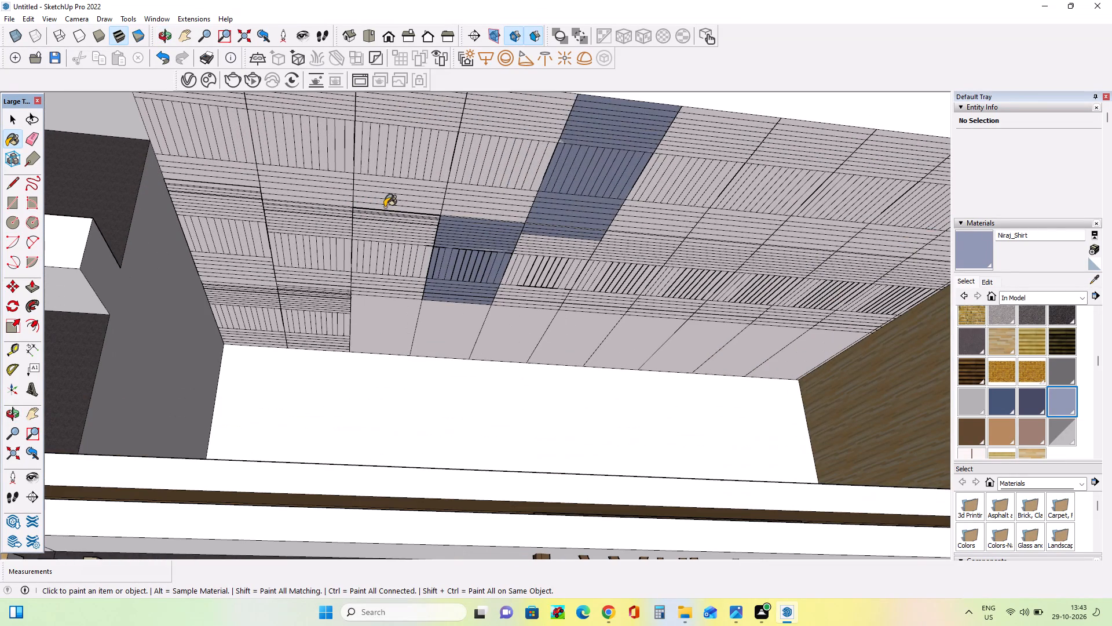
triple_click(389, 201)
left_click(395, 194)
left_click(398, 189)
left_click(397, 203)
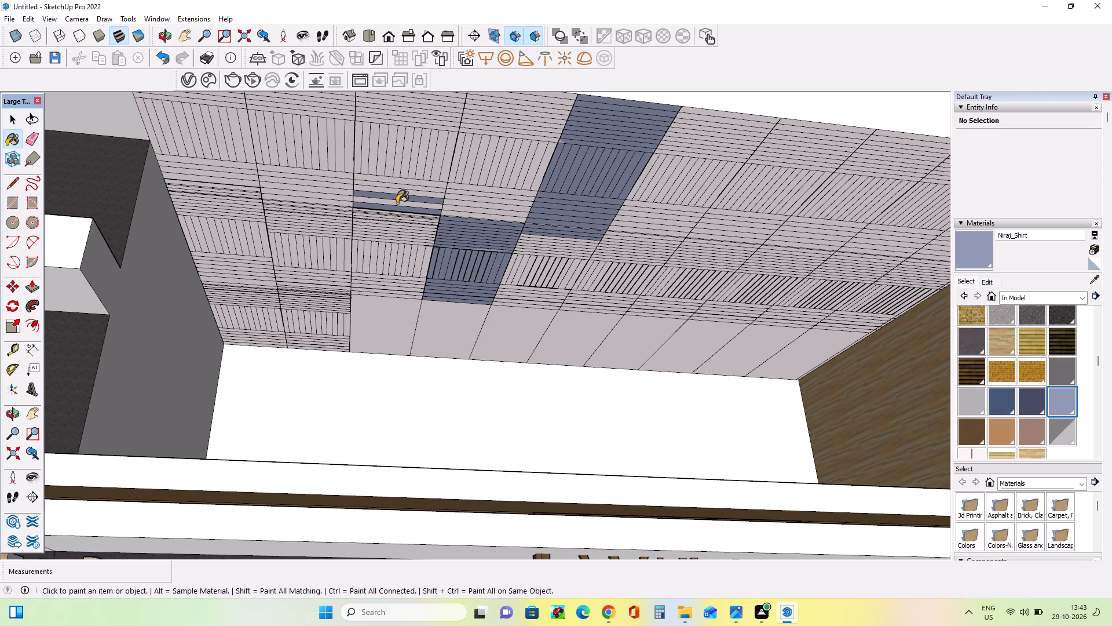
left_click(400, 196)
double_click(412, 184)
double_click(411, 190)
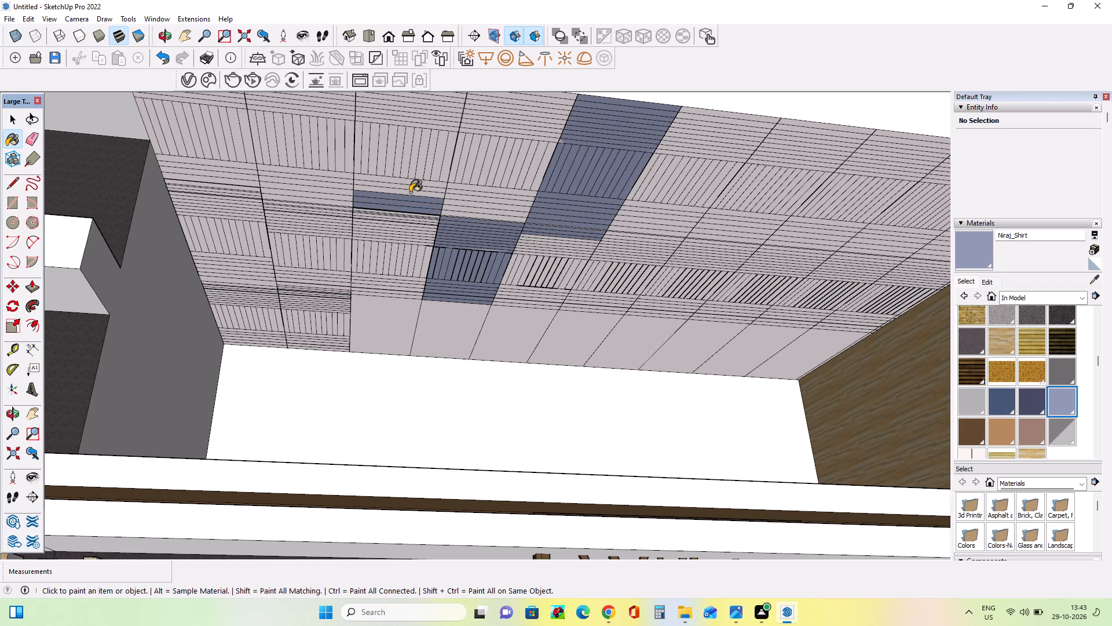
double_click(410, 192)
double_click(414, 192)
left_click(416, 182)
double_click(416, 182)
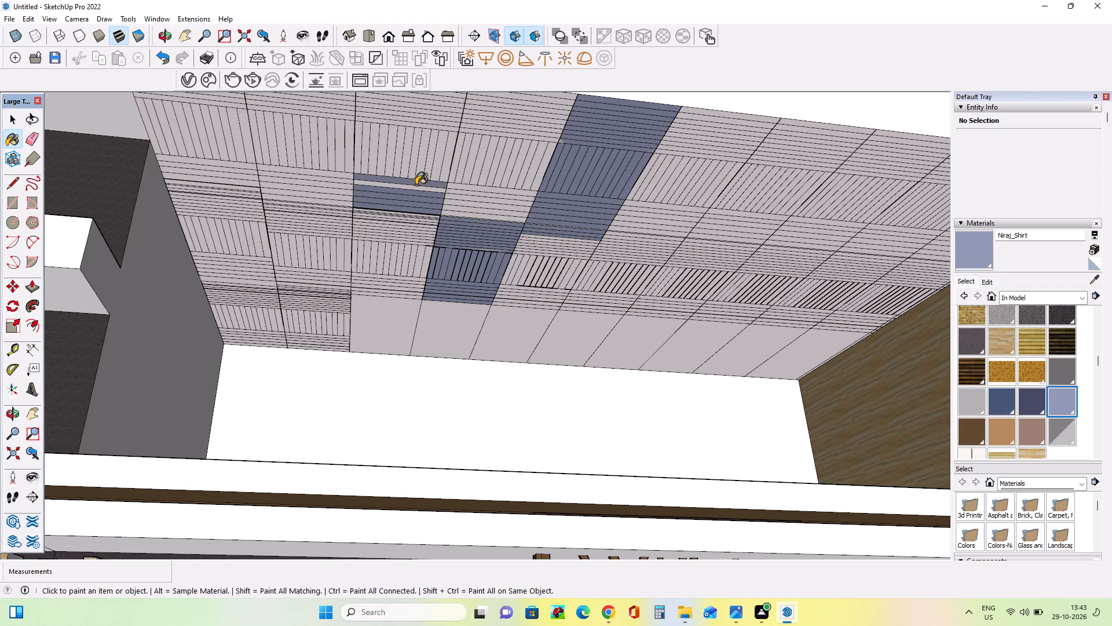
left_click(416, 185)
Paint the third column's front-panel slats nearest the fourth column with Niraj_Shirt, and fill the skipped lengthwise strip behind them.
left_click_drag(440, 114, 409, 164)
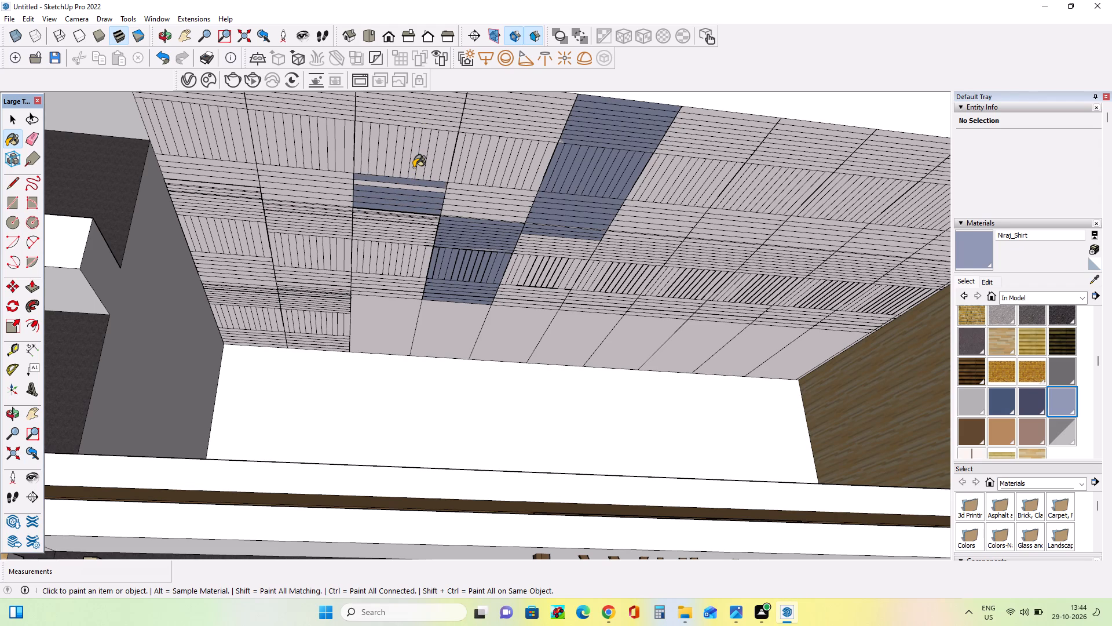
scroll(414, 168, "up", 3)
left_click(415, 171)
left_click(414, 176)
left_click(425, 179)
left_click(430, 174)
left_click(438, 174)
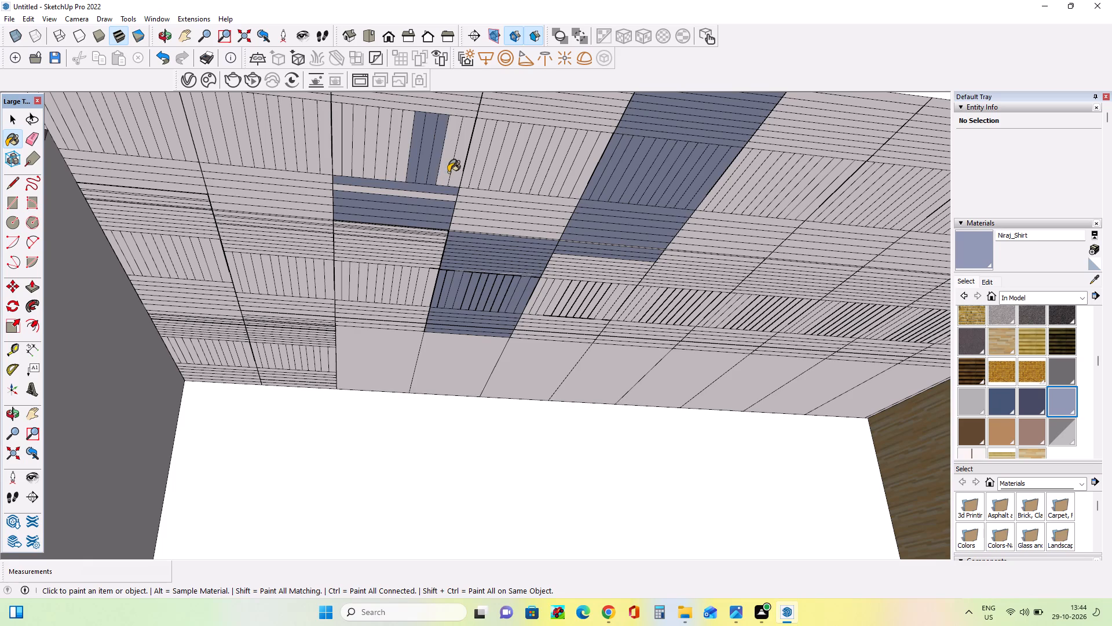
left_click(448, 172)
left_click_drag(450, 172, 459, 172)
left_click(442, 191)
left_click(443, 199)
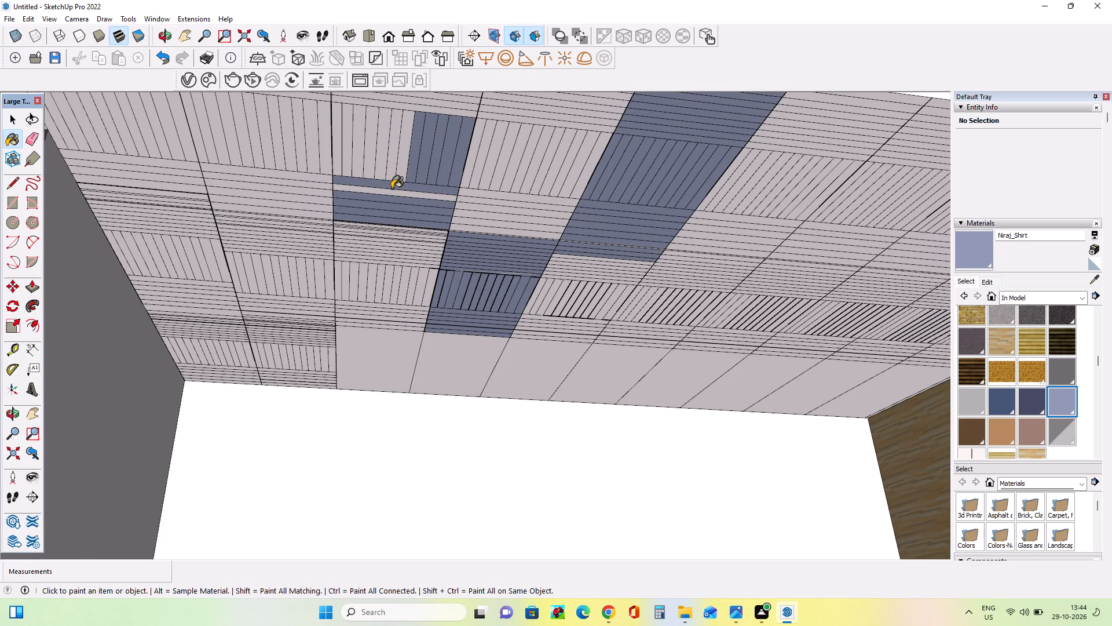
Paint the remaining crosswise slats of the third column's front slat panel with Niraj_Shirt, up to the second column.
left_click(378, 163)
left_click(386, 164)
left_click(393, 164)
left_click(397, 161)
left_click(403, 161)
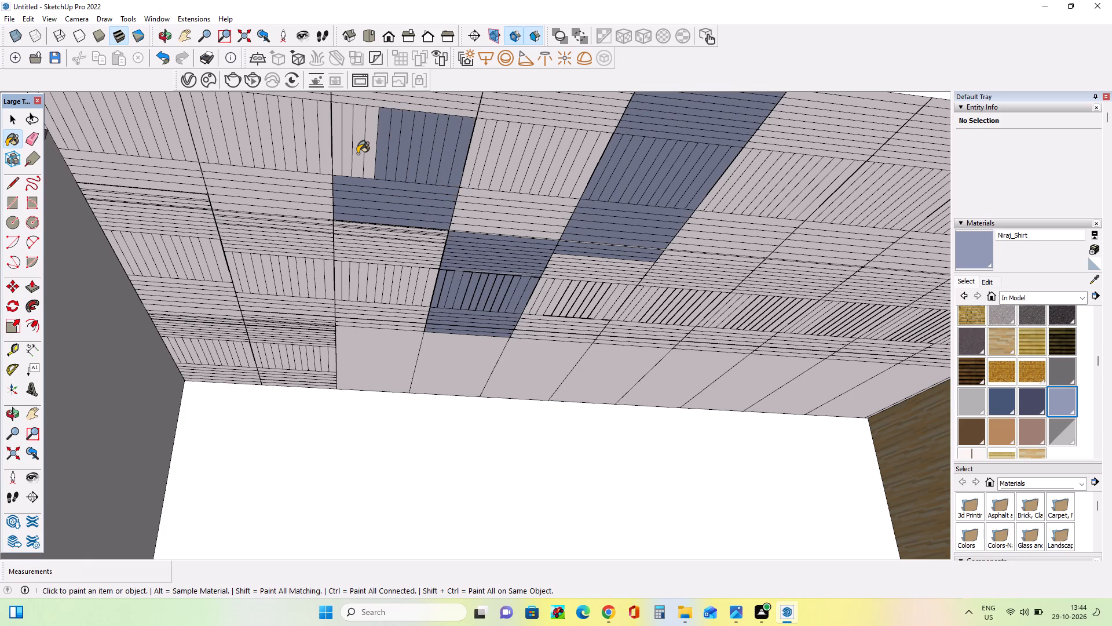
left_click(357, 154)
left_click(366, 155)
left_click(349, 150)
left_click(335, 152)
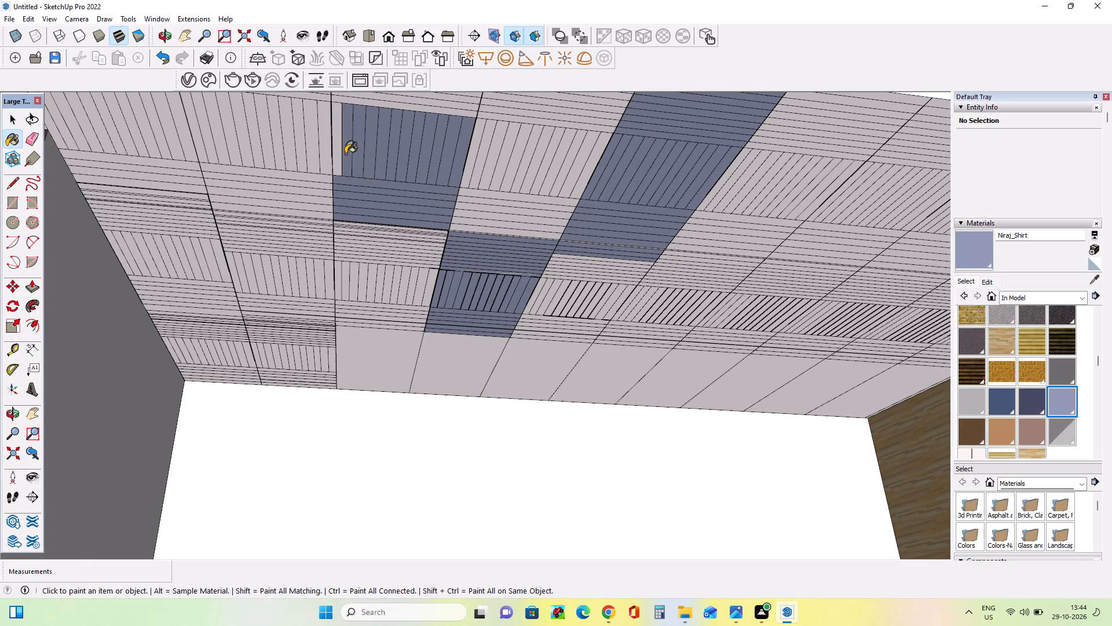
Paint the lengthwise strips nearest the roof's front edge in the third ceiling column with Niraj_Shirt, including skipped ones.
scroll(361, 187, "down", 6)
left_click(416, 118)
double_click(416, 122)
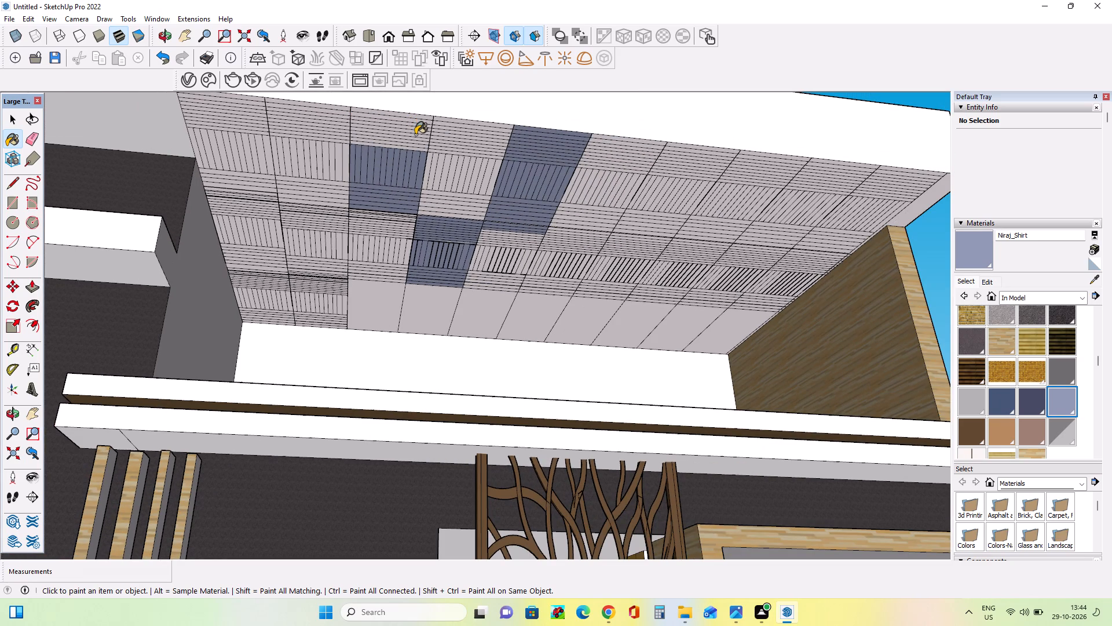
double_click(415, 134)
left_click(416, 144)
scroll(419, 142, "up", 6)
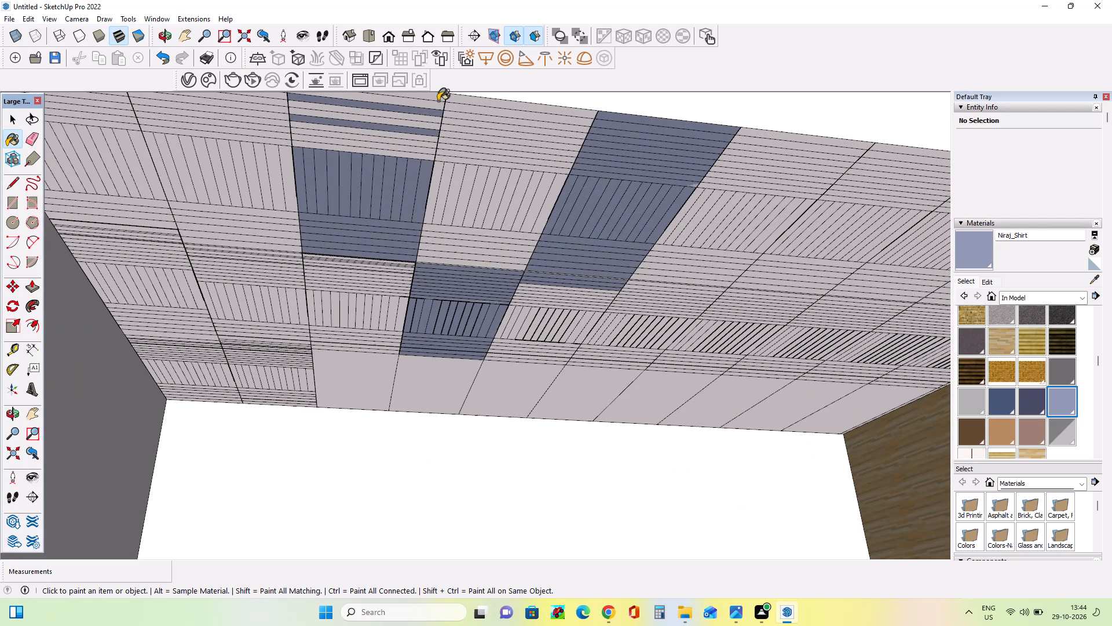
left_click(438, 101)
left_click(438, 99)
left_click(438, 108)
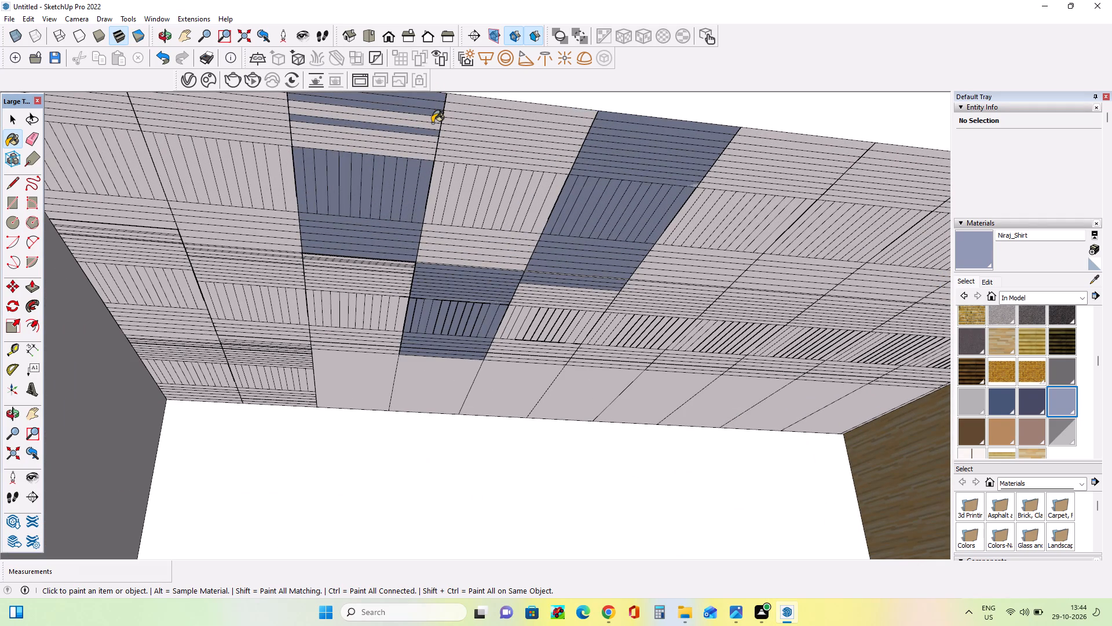
left_click(432, 123)
left_click(433, 125)
left_click(434, 121)
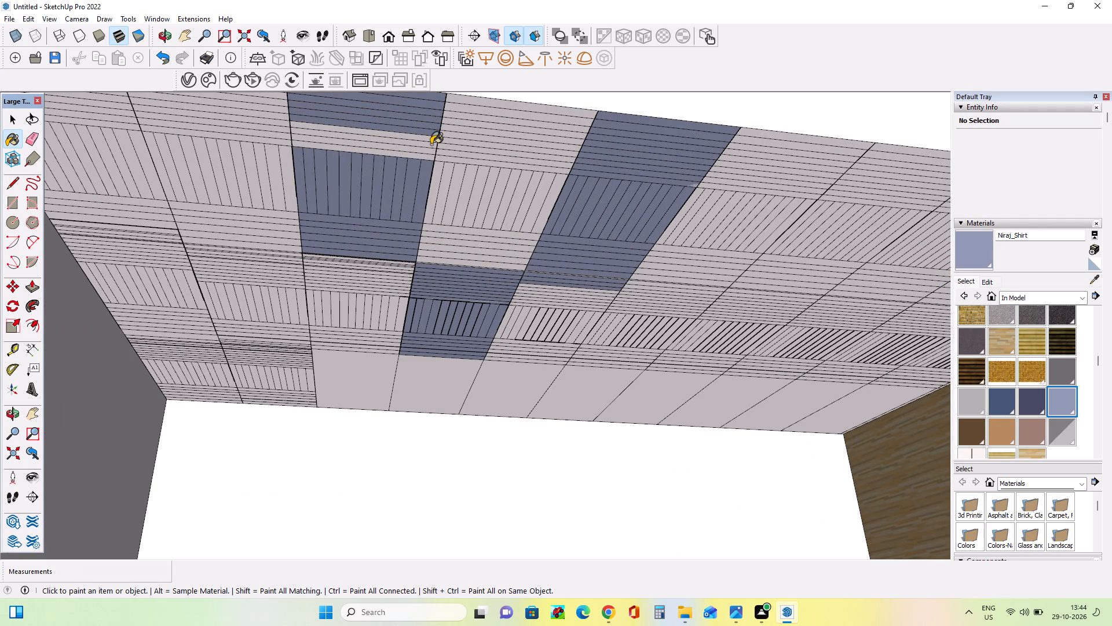
Paint the last lengthwise strips in front of the third column's slat panel with Niraj_Shirt.
left_click(431, 144)
left_click(429, 152)
left_click(430, 155)
left_click(431, 155)
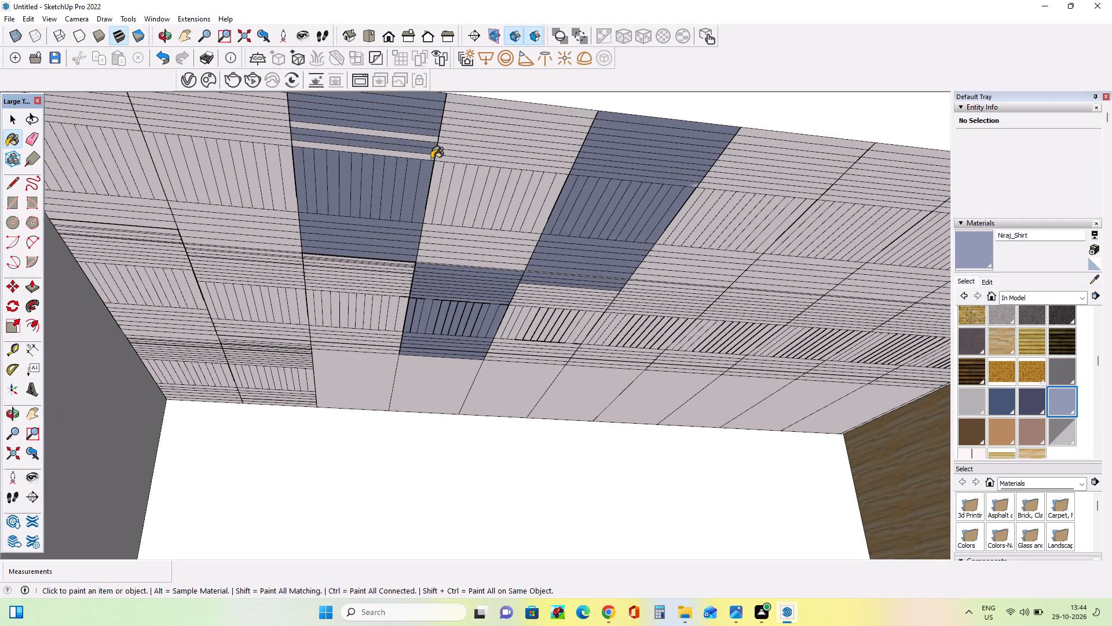
left_click(431, 159)
left_click(434, 141)
Paint the first lengthwise strips along the roof's front edge in the first ceiling column with Niraj_Shirt.
scroll(406, 187, "down", 7)
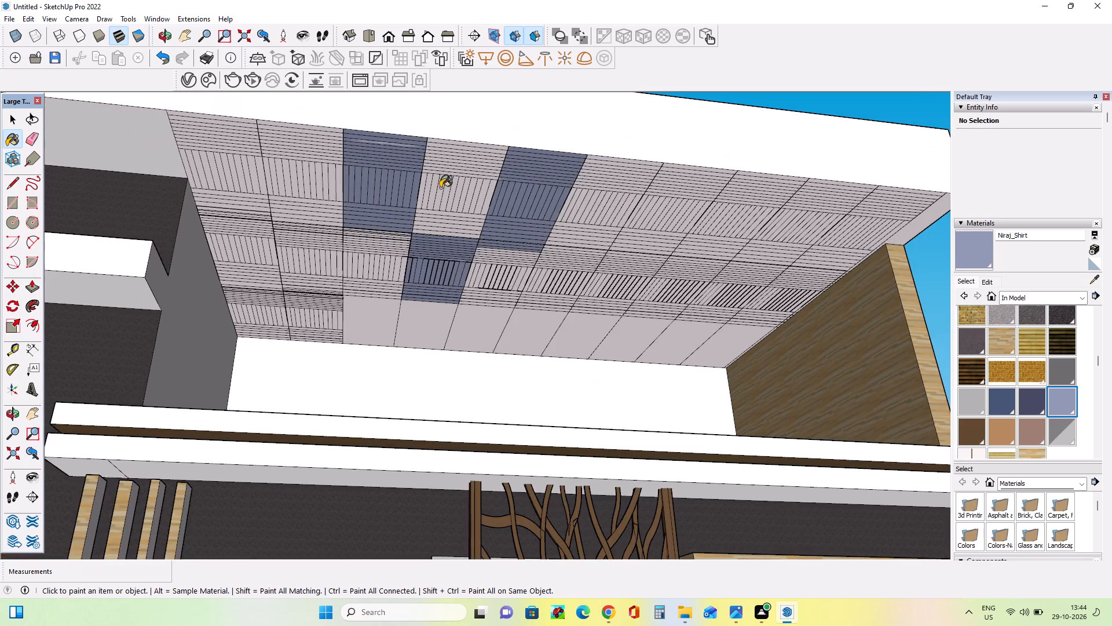
scroll(504, 180, "down", 7)
middle_click_drag(540, 218, 547, 242)
scroll(436, 203, "up", 4)
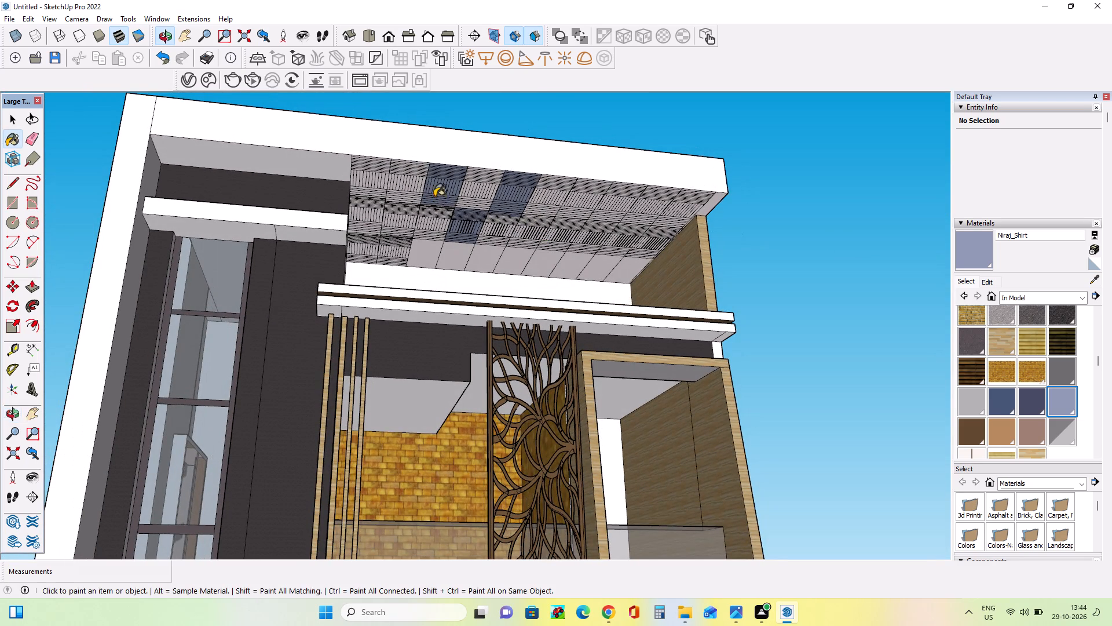
middle_click_drag(436, 199, 389, 183)
scroll(324, 206, "up", 6)
scroll(337, 214, "down", 4)
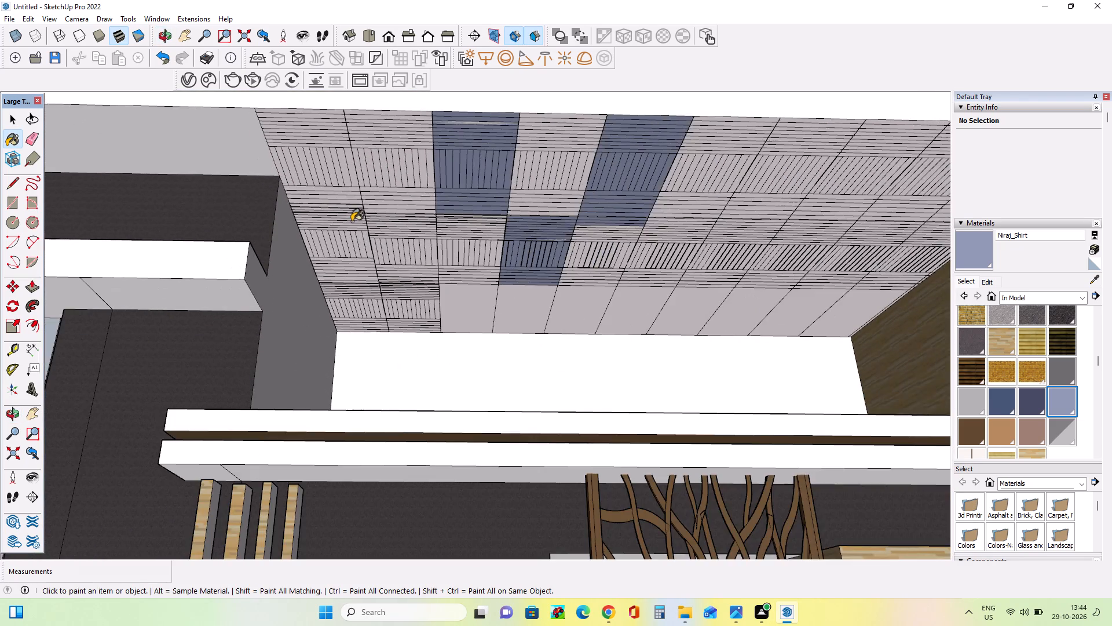
scroll(353, 221, "down", 1)
middle_click_drag(355, 221, 395, 224)
scroll(342, 203, "up", 3)
middle_click_drag(355, 205, 369, 220)
scroll(364, 214, "down", 3)
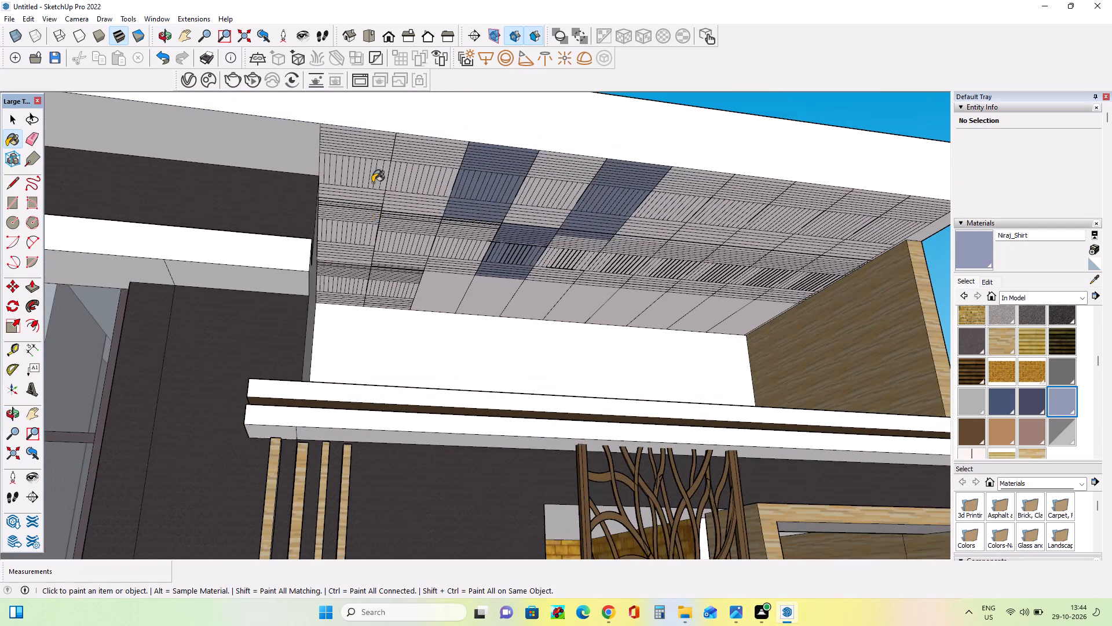
middle_click_drag(378, 160, 394, 129)
scroll(399, 117, "up", 3)
left_click(409, 114)
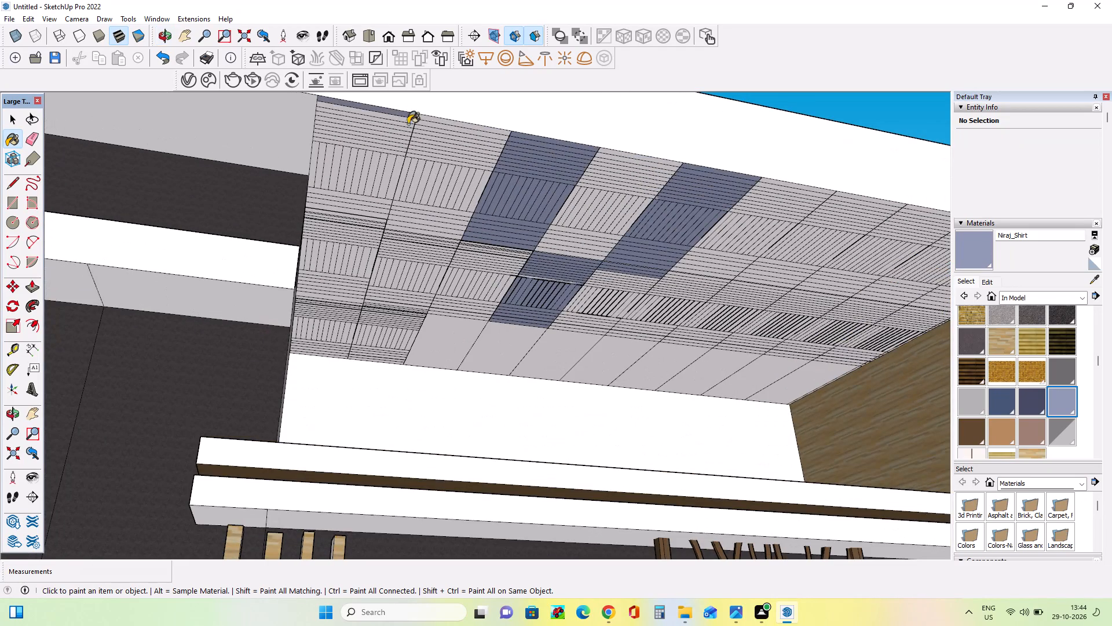
double_click(408, 124)
left_click(404, 131)
left_click(402, 139)
left_click(400, 156)
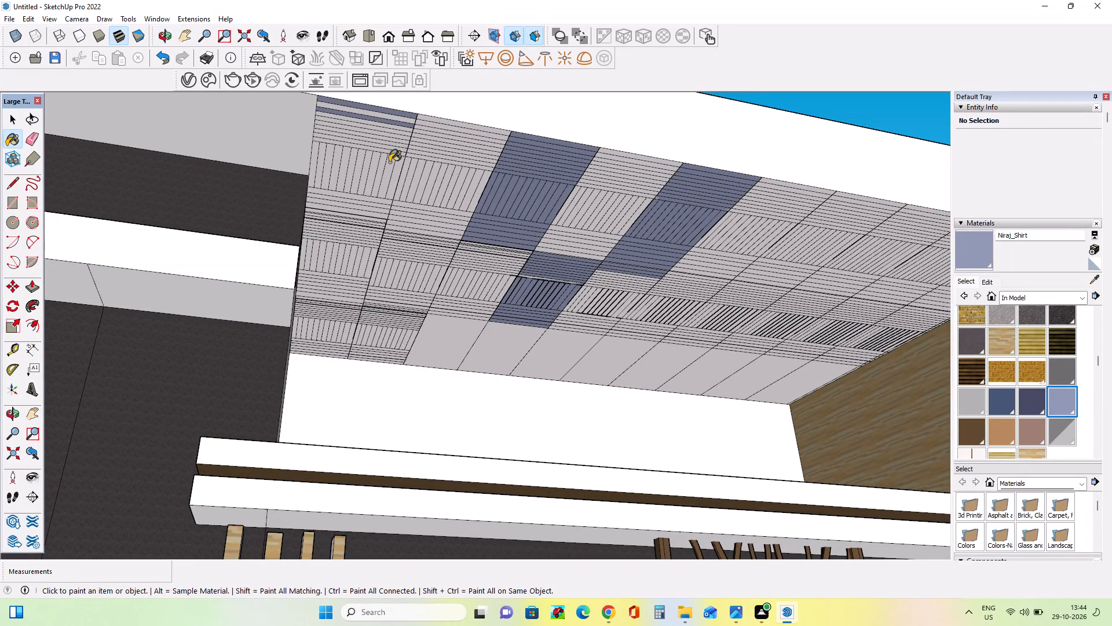
scroll(391, 111, "up", 2)
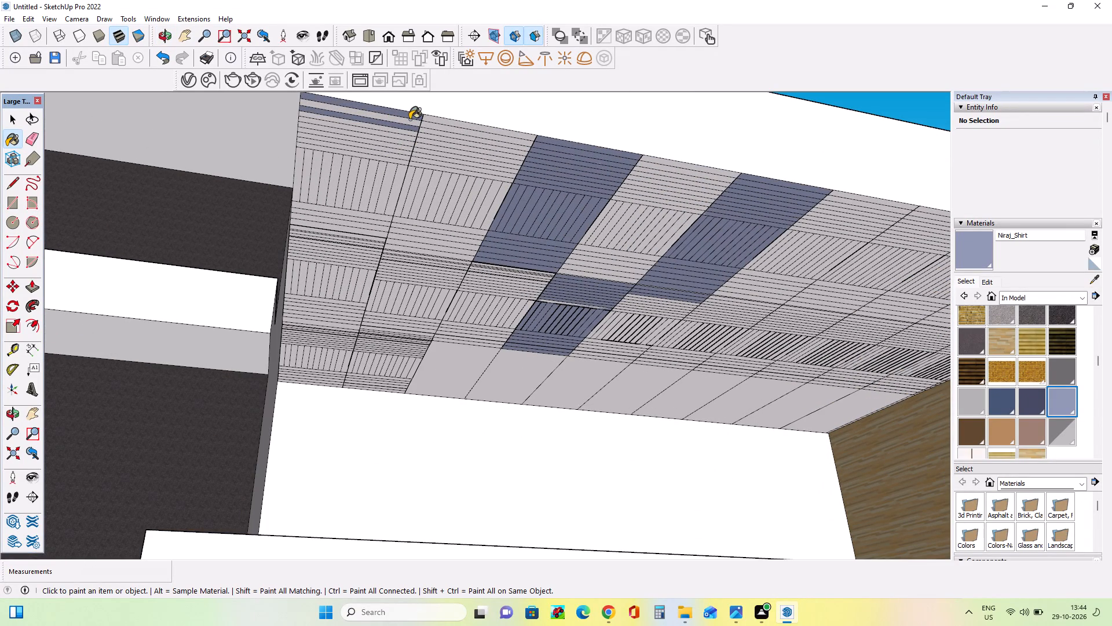
left_click(409, 119)
left_click(415, 125)
left_click(415, 126)
left_click(413, 122)
Paint the remaining lengthwise strips between the roof's front edge and the first column's slat panel with Niraj_Shirt.
scroll(385, 160, "up", 4)
left_click(427, 116)
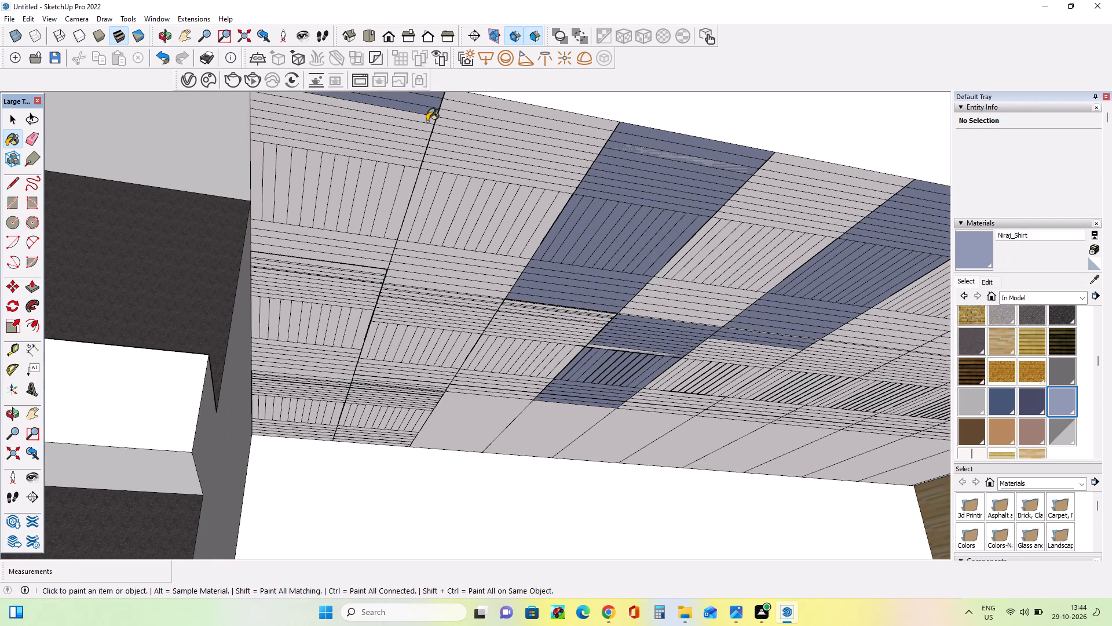
double_click(427, 121)
double_click(419, 130)
double_click(419, 128)
left_click(420, 133)
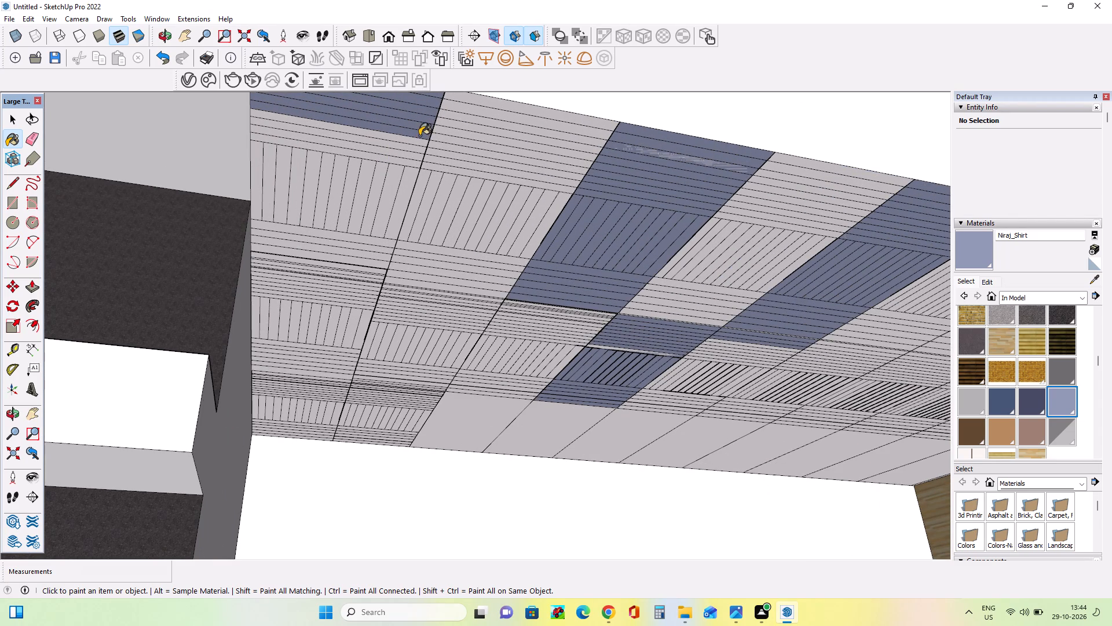
left_click(419, 137)
left_click(414, 145)
left_click(413, 151)
double_click(411, 157)
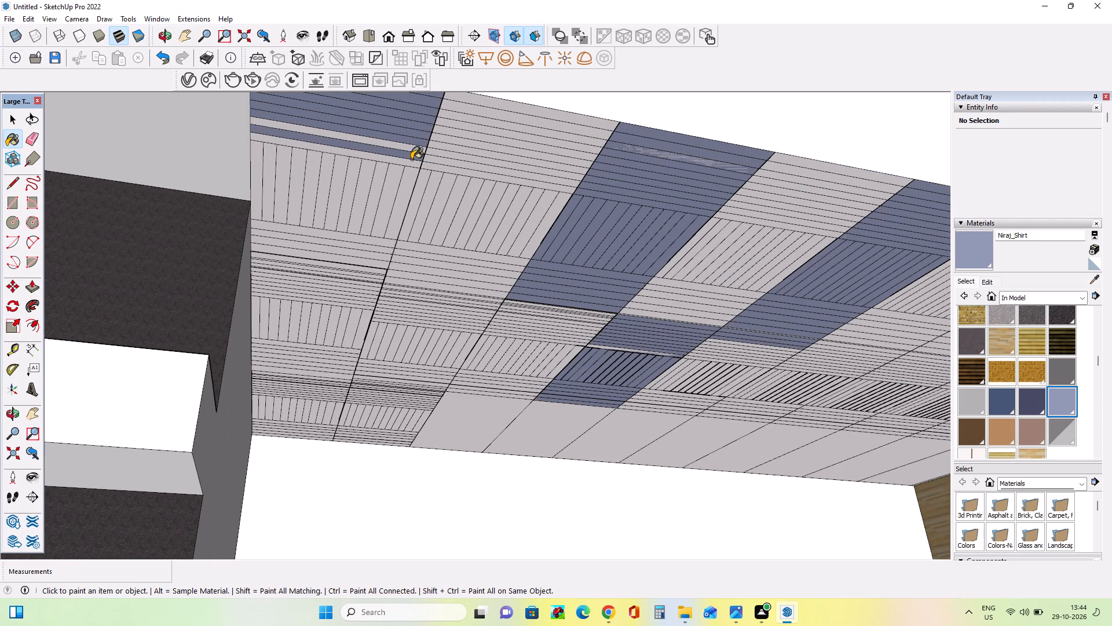
left_click_drag(411, 160, 406, 168)
left_click(405, 169)
left_click(405, 156)
left_click(409, 150)
left_click_drag(410, 150, 409, 155)
left_click(407, 163)
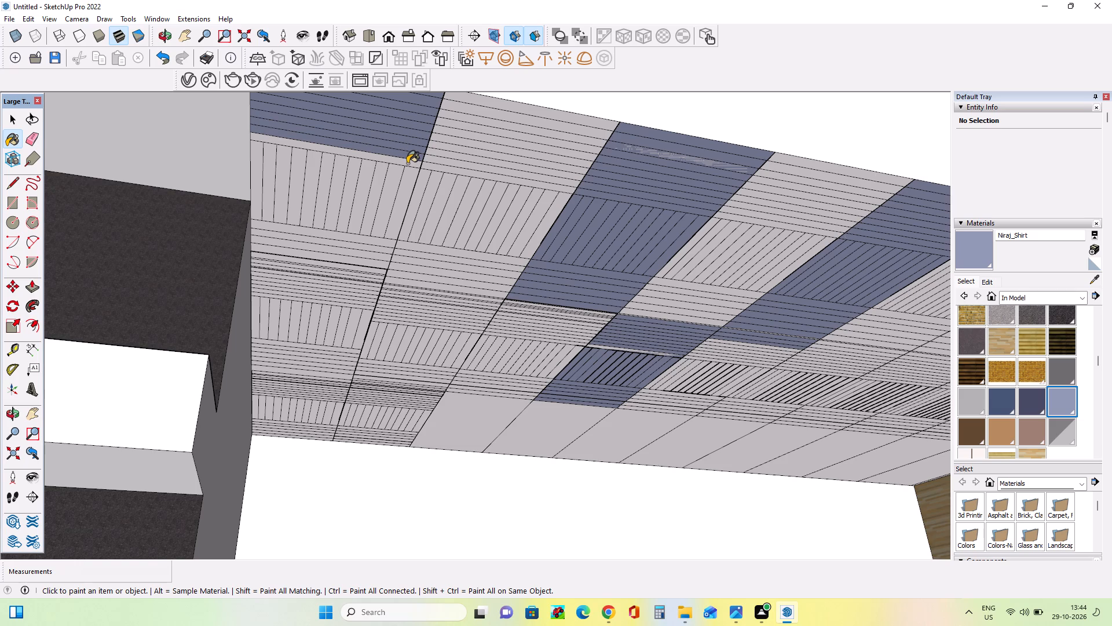
Paint all crosswise slats of the front slat panel in the first ceiling column with Niraj_Shirt.
left_click(407, 169)
left_click(407, 176)
left_click(397, 179)
left_click(385, 176)
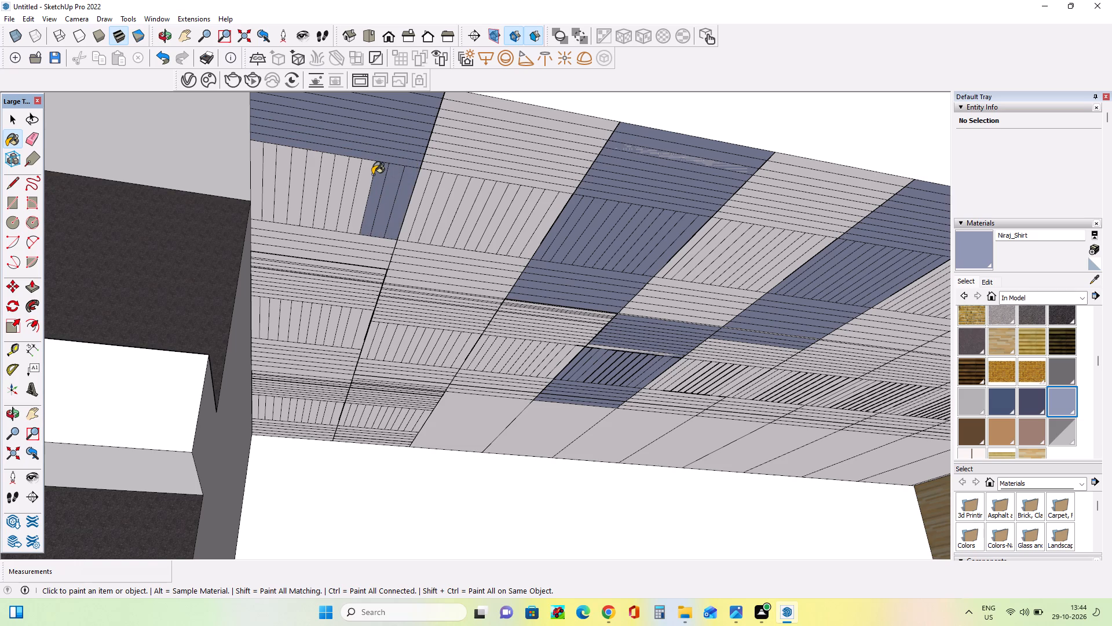
left_click(372, 174)
left_click(364, 170)
left_click(354, 170)
left_click(346, 169)
left_click(330, 167)
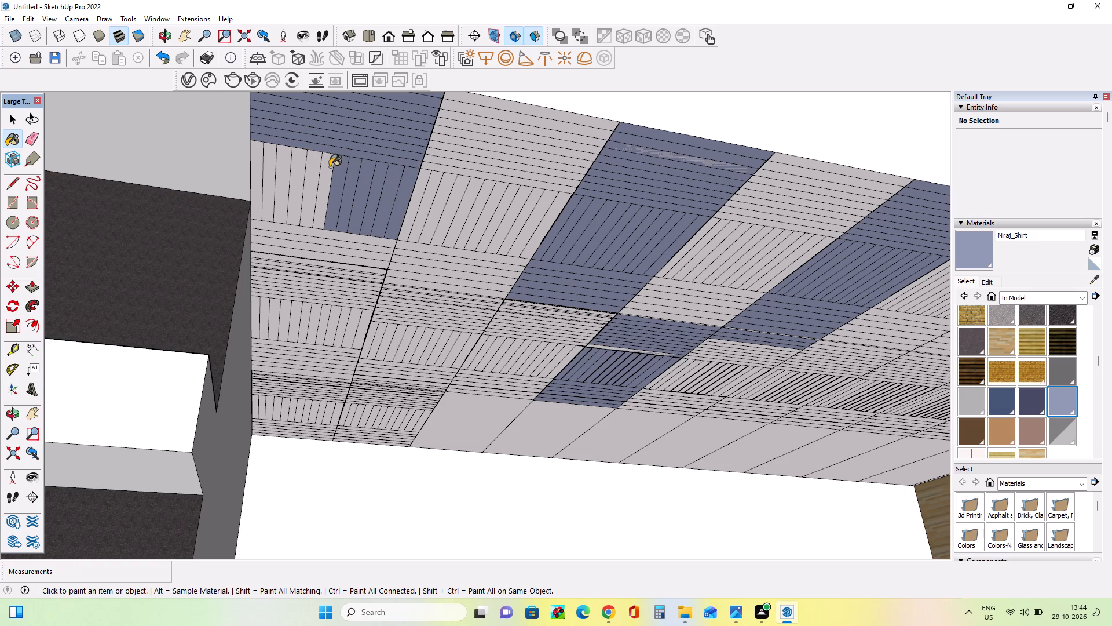
left_click(319, 163)
left_click(307, 162)
left_click(292, 161)
left_click(294, 161)
left_click(287, 161)
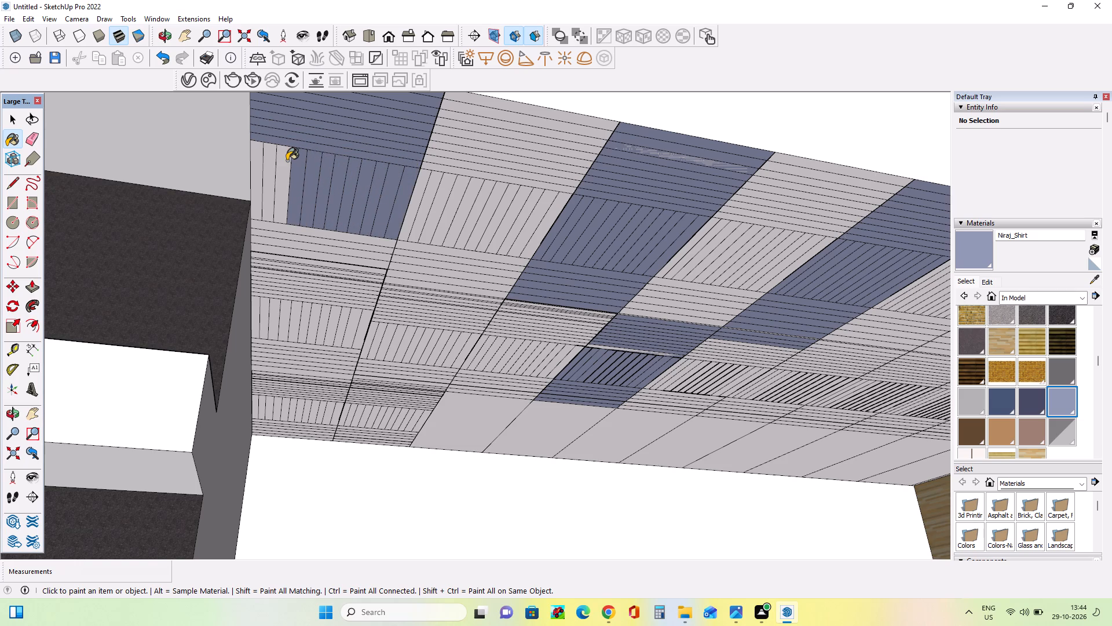
left_click(270, 160)
left_click(260, 160)
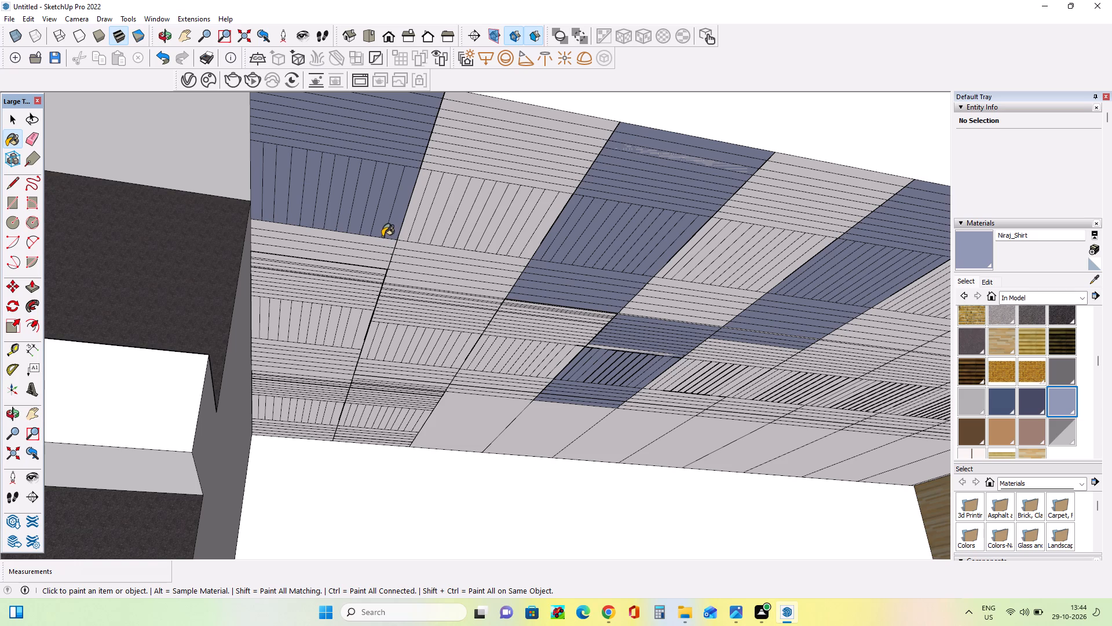
Paint the lengthwise strips behind the front slat panel in the first ceiling column with Niraj_Shirt.
left_click(382, 243)
left_click(382, 252)
double_click(381, 258)
left_click(381, 265)
left_click(381, 269)
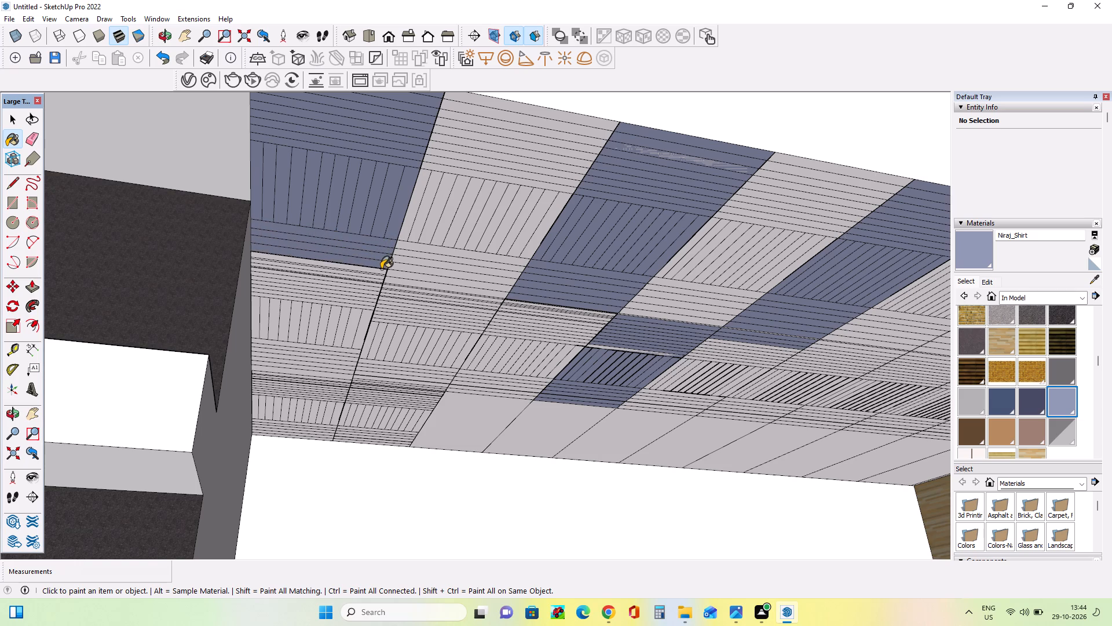
left_click(381, 275)
left_click(379, 282)
left_click(378, 288)
scroll(380, 293, "up", 4)
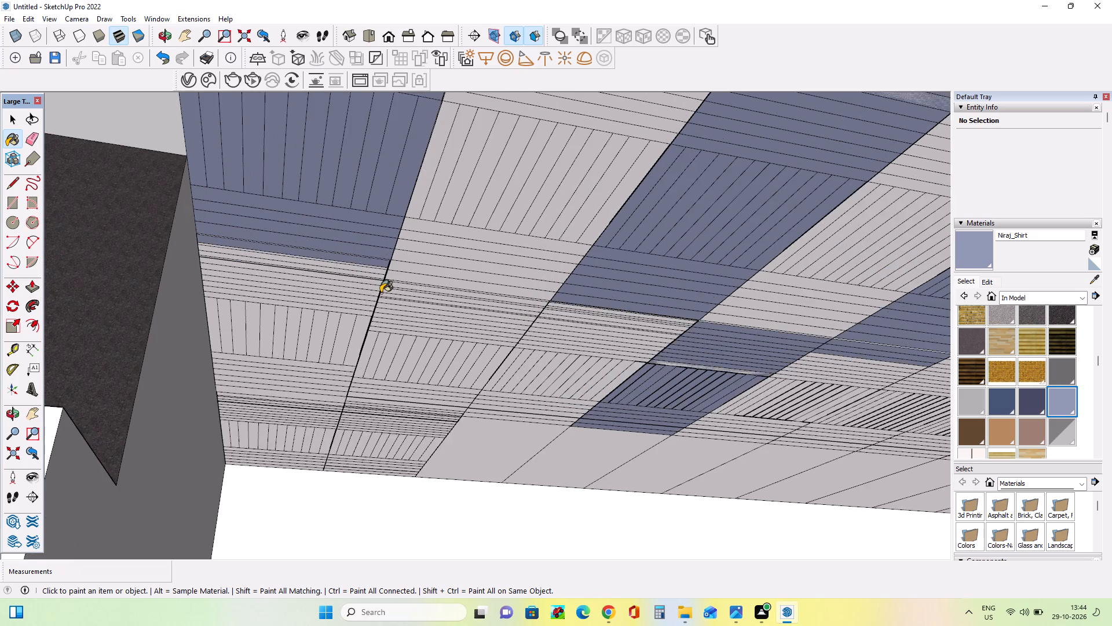
scroll(381, 293, "up", 2)
left_click(383, 268)
left_click(383, 264)
Paint the first lengthwise strips of the second-row panel in the second ceiling column with Niraj_Shirt.
scroll(375, 274, "down", 4)
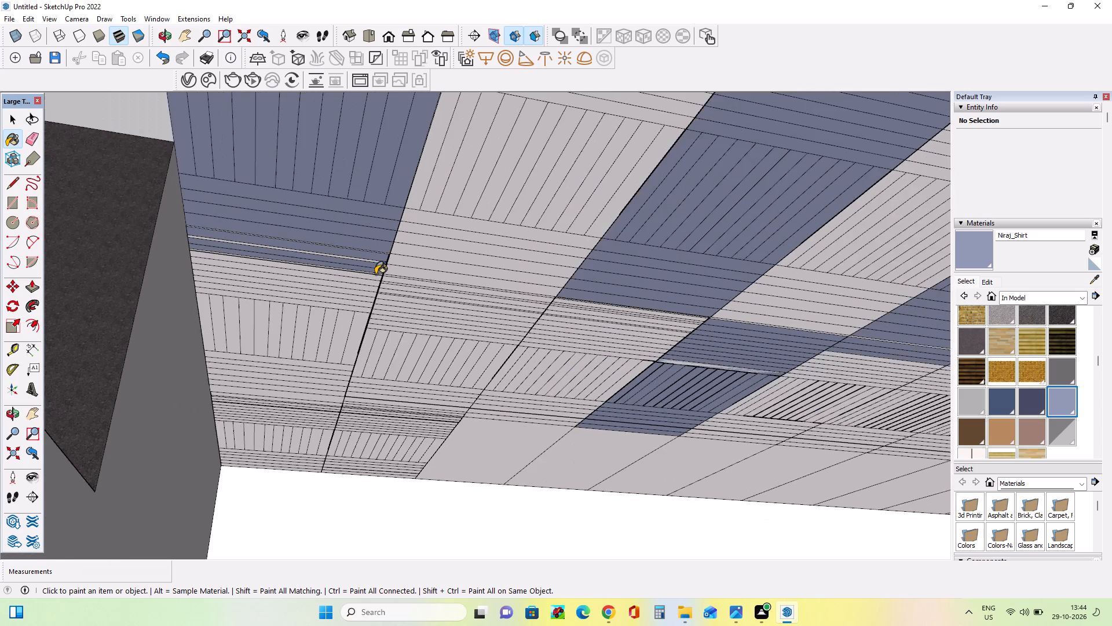
scroll(375, 274, "down", 2)
scroll(317, 250, "down", 8)
middle_click_drag(505, 231, 489, 212)
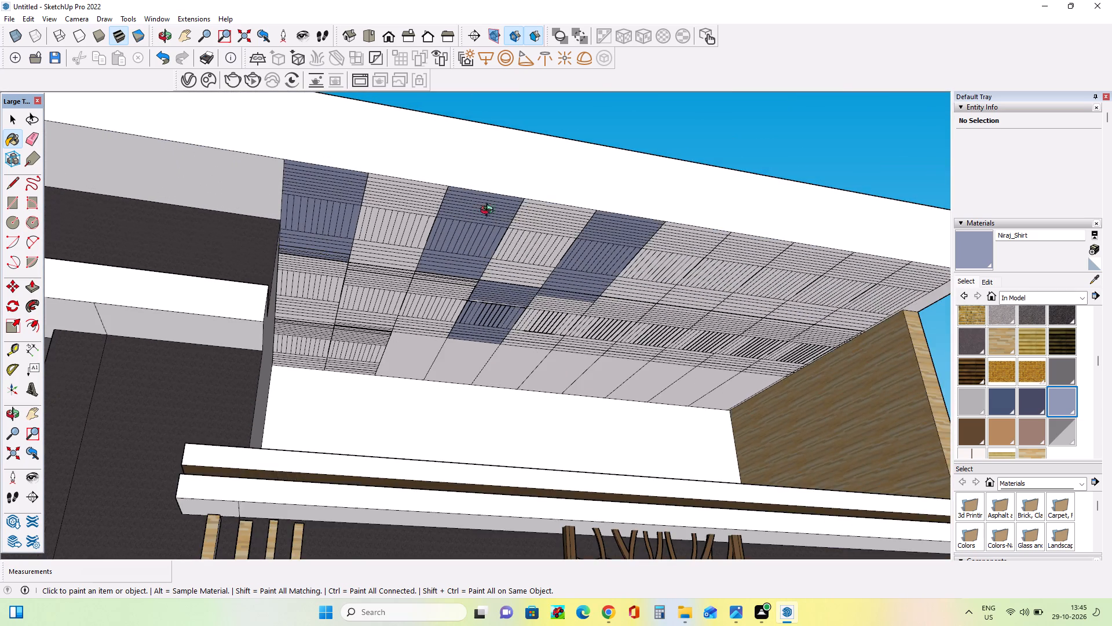
middle_click_drag(489, 212, 407, 172)
scroll(350, 305, "up", 3)
middle_click_drag(360, 295, 377, 287)
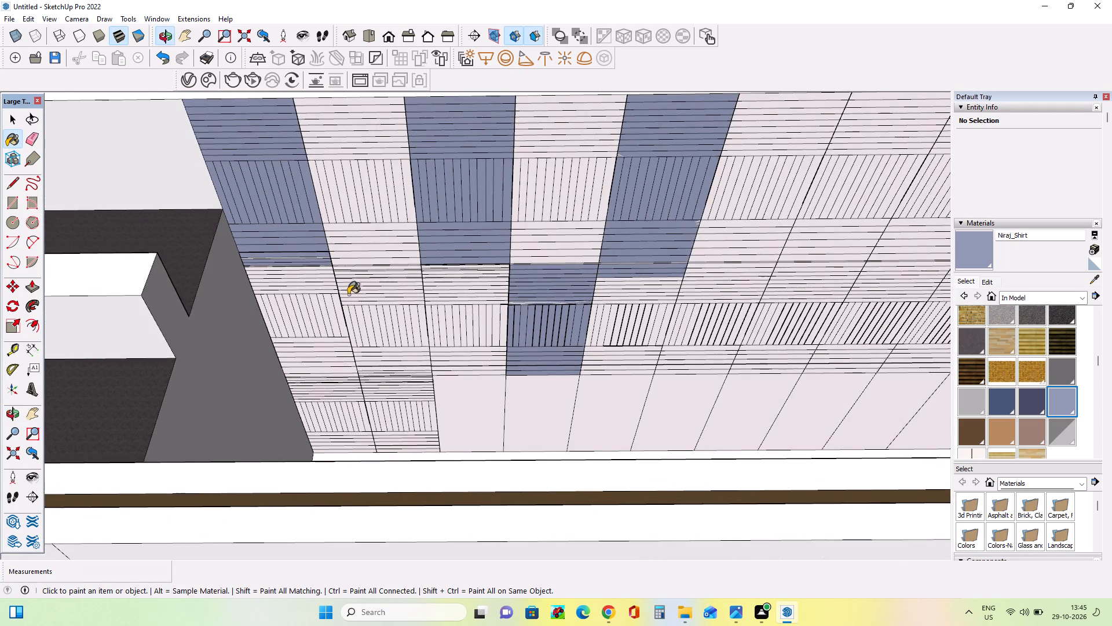
scroll(348, 293, "up", 3)
left_click(339, 260)
left_click(339, 266)
left_click(343, 275)
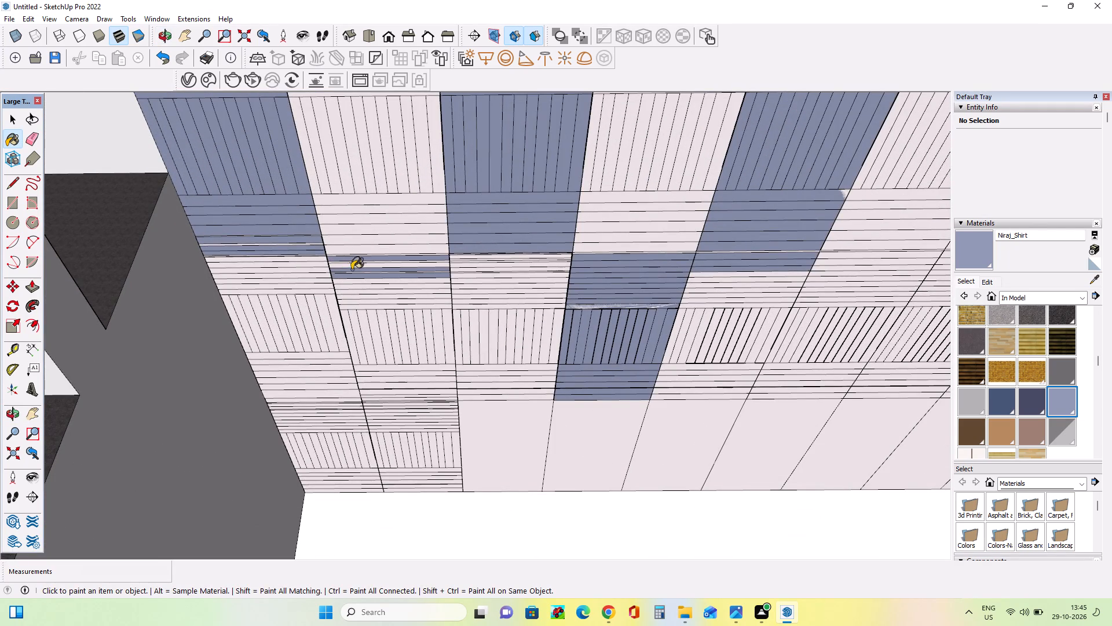
left_click(354, 270)
left_click(358, 269)
double_click(361, 263)
left_click(361, 266)
Paint the lengthwise strips behind the second-row slat panel in the second ceiling column with Niraj_Shirt.
scroll(375, 364, "up", 3)
middle_click_drag(395, 360, 414, 305)
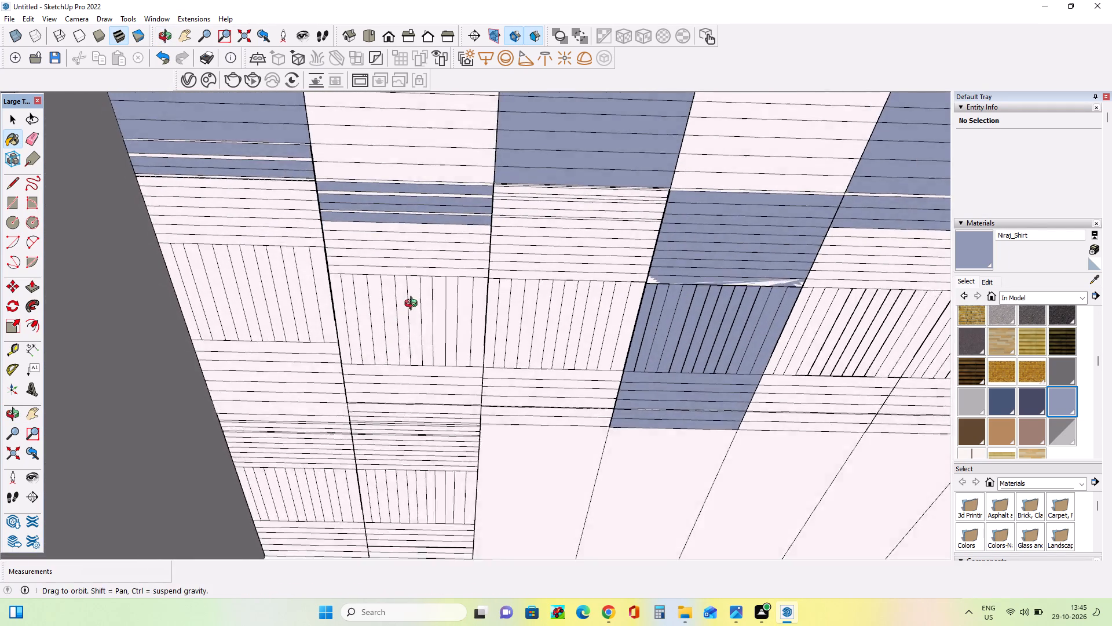
middle_click_drag(414, 305, 414, 304)
middle_click_drag(430, 419, 416, 469)
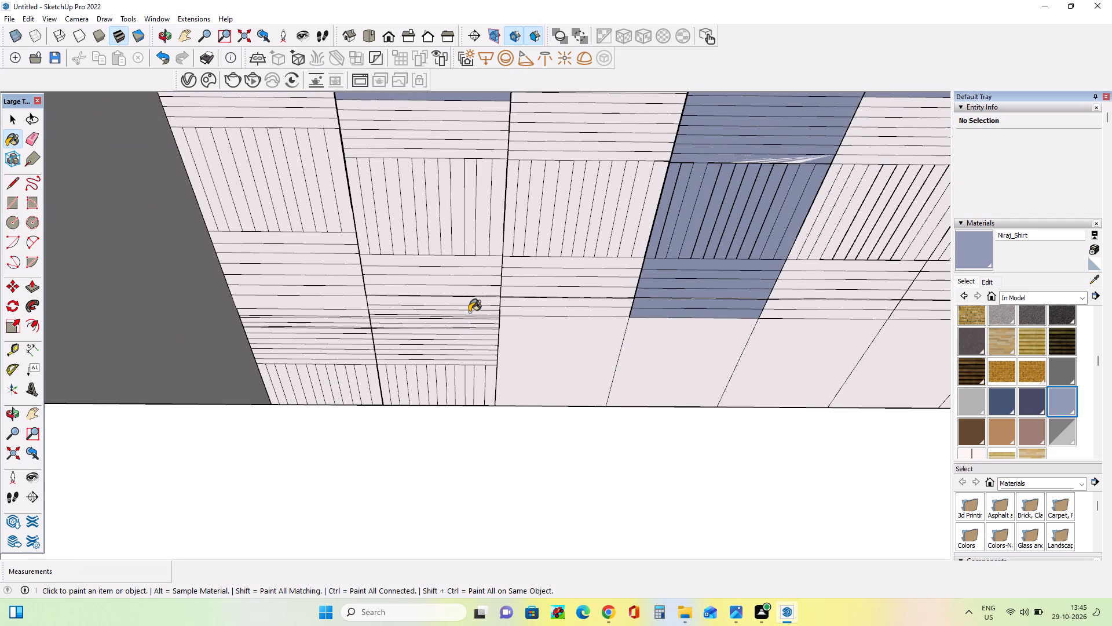
left_click(469, 312)
double_click(469, 305)
left_click(470, 300)
left_click(473, 293)
left_click(476, 287)
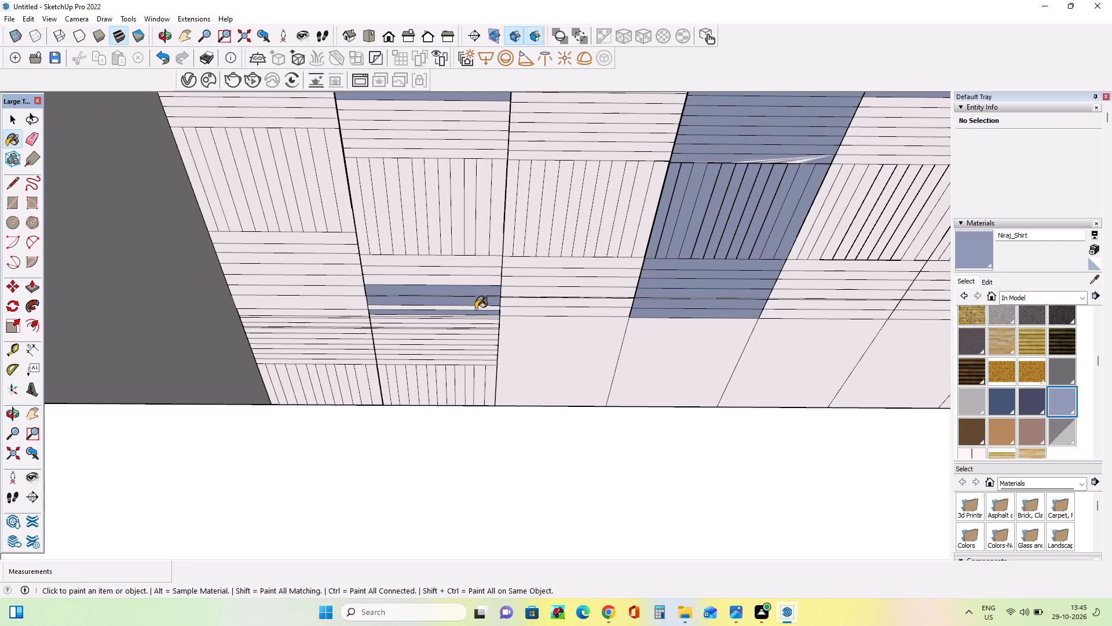
left_click(475, 309)
left_click(484, 282)
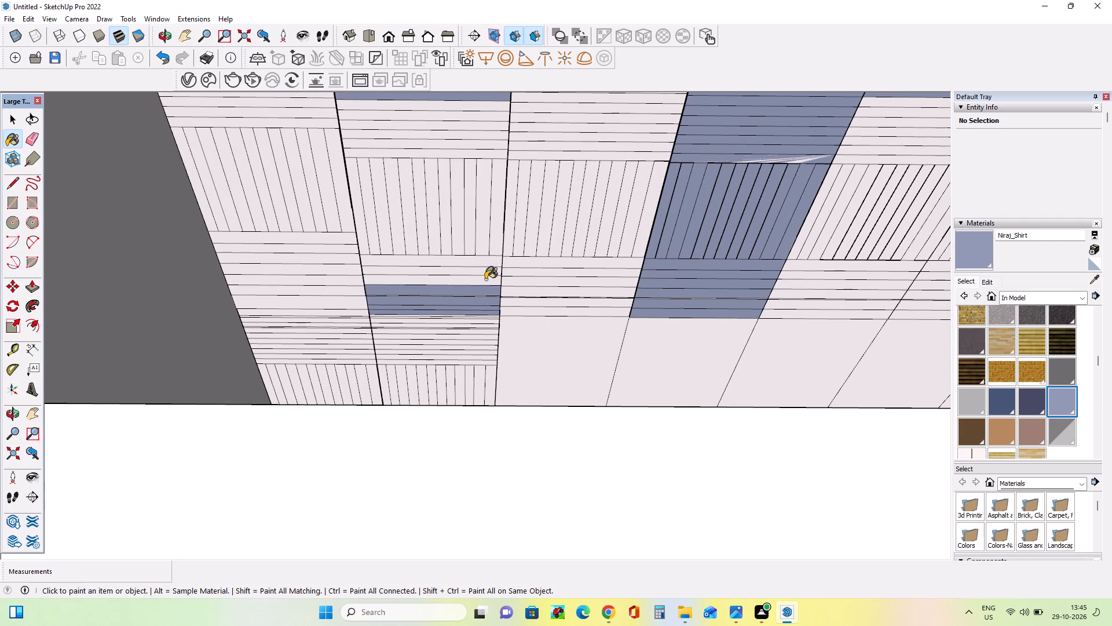
left_click(486, 273)
left_click(488, 267)
left_click(491, 260)
left_click(492, 253)
Paint the first two slats and the remaining lengthwise strips in front of the second column's second-row slat panel with Niraj_Shirt.
left_click(492, 243)
left_click(485, 238)
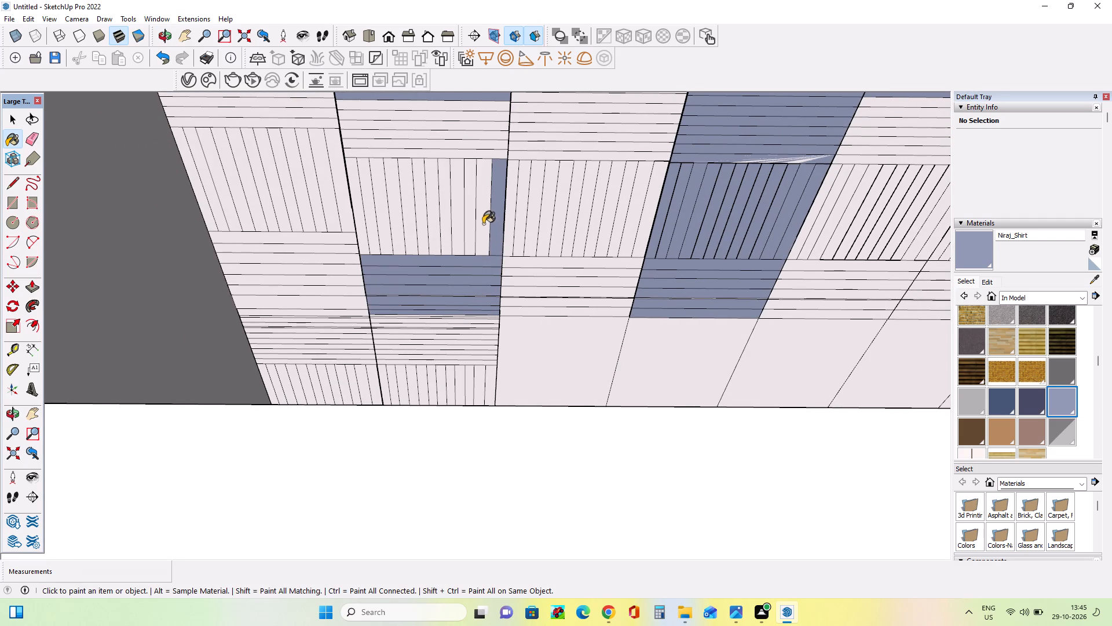
left_click(483, 168)
double_click(488, 150)
double_click(489, 151)
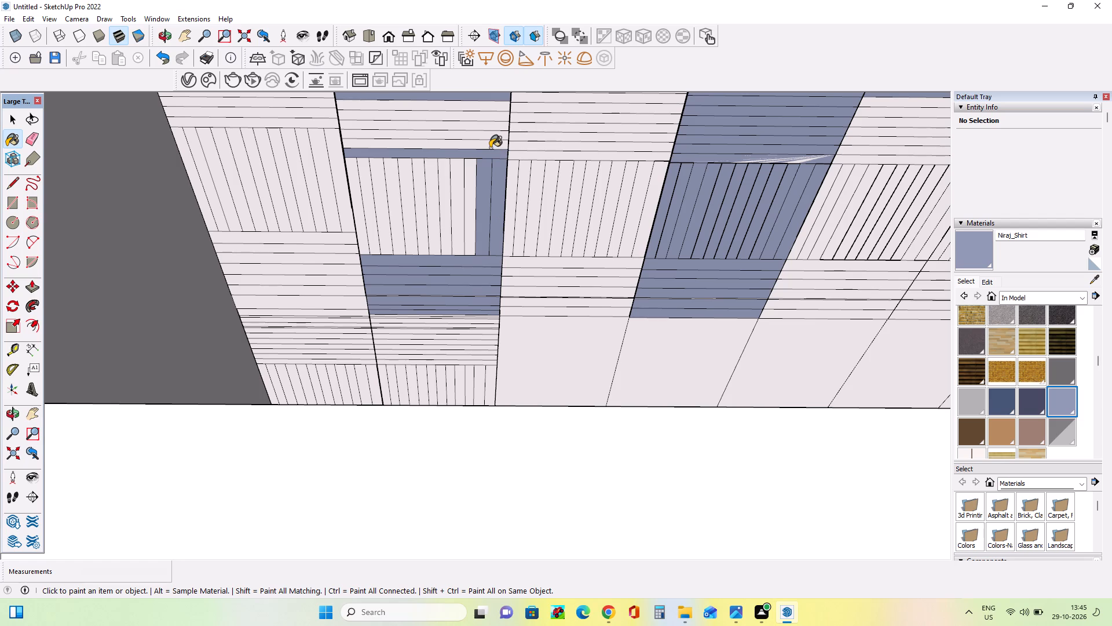
left_click(490, 148)
left_click(496, 135)
left_click(498, 130)
left_click(502, 118)
left_click(502, 126)
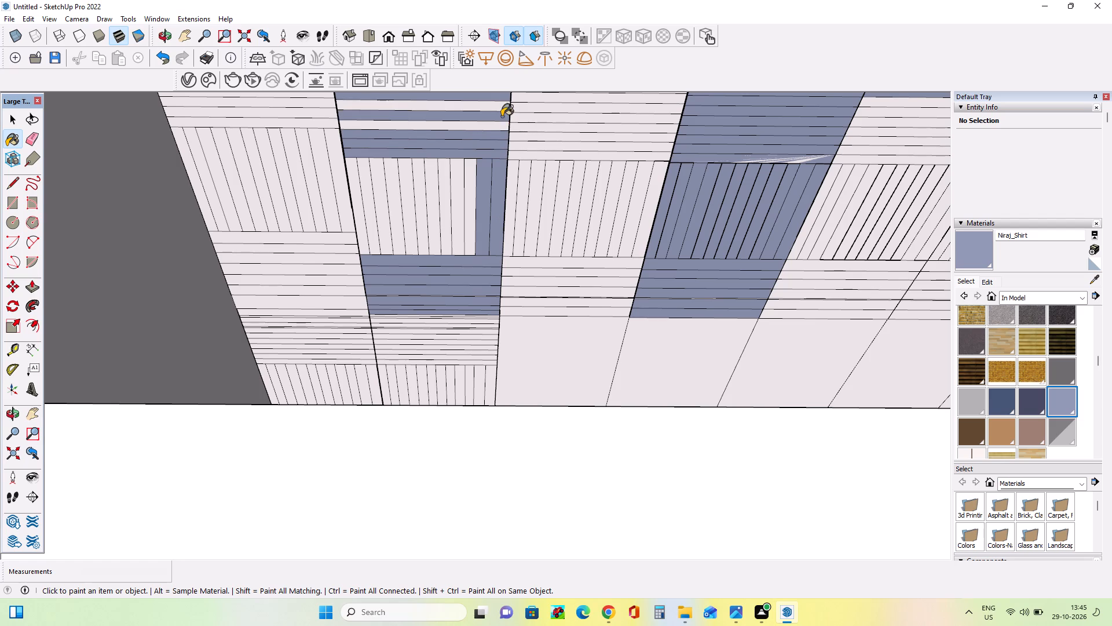
left_click(502, 110)
left_click(502, 105)
Paint the remaining crosswise slats of the second-row slat panel in the second ceiling column with Niraj_Shirt.
left_click(477, 180)
left_click(459, 183)
double_click(465, 184)
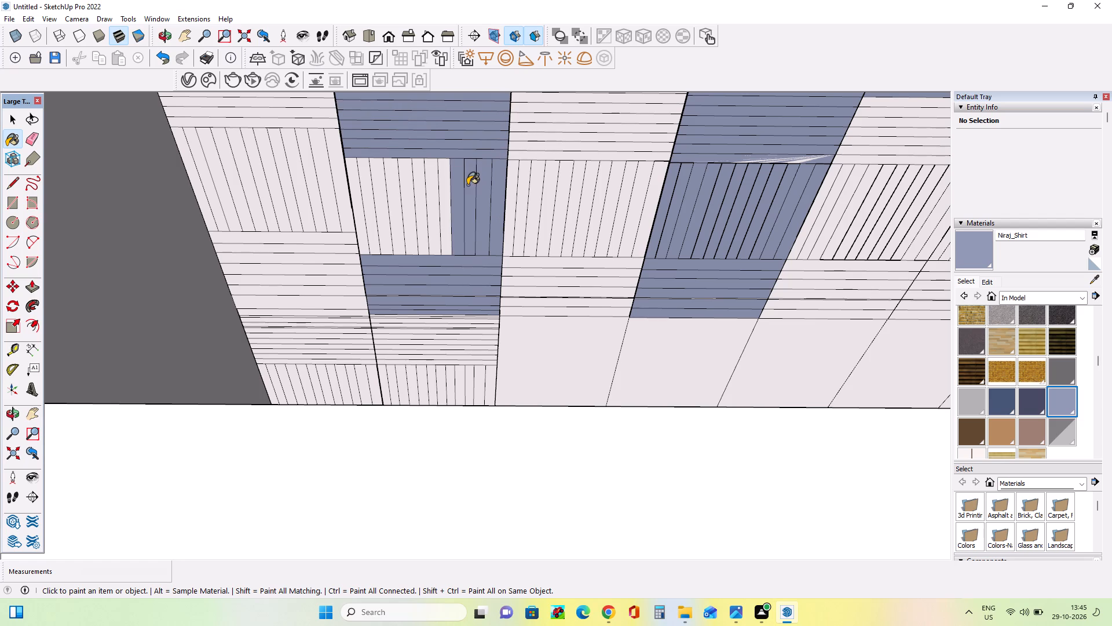
left_click(455, 194)
left_click(423, 201)
left_click(436, 202)
left_click(441, 203)
left_click(445, 203)
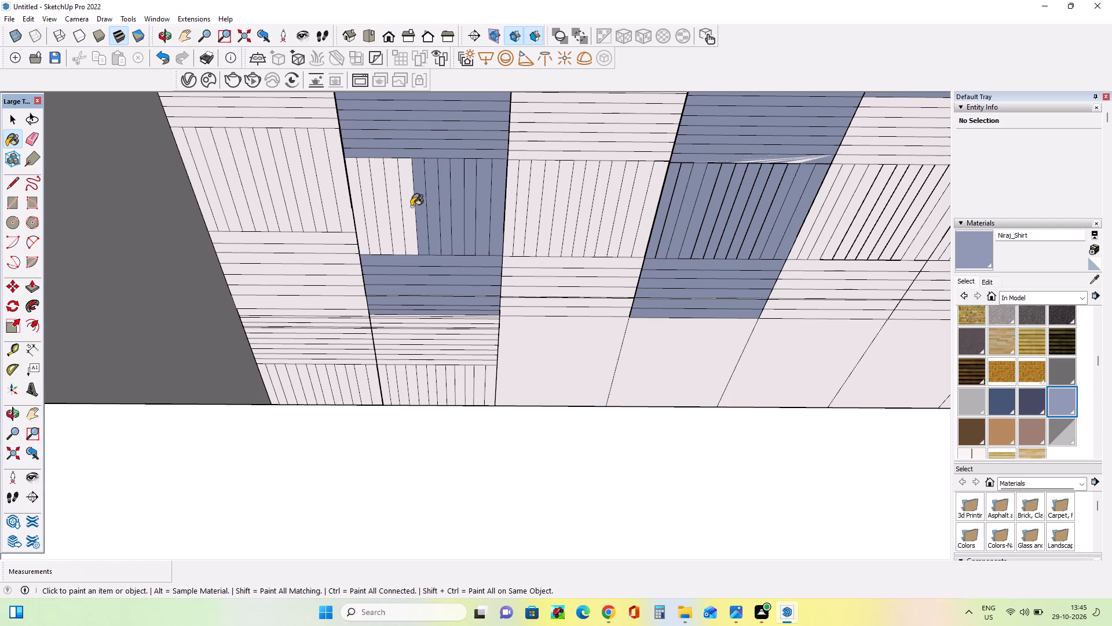
left_click(407, 206)
left_click(396, 205)
left_click(388, 206)
left_click(374, 209)
left_click(379, 209)
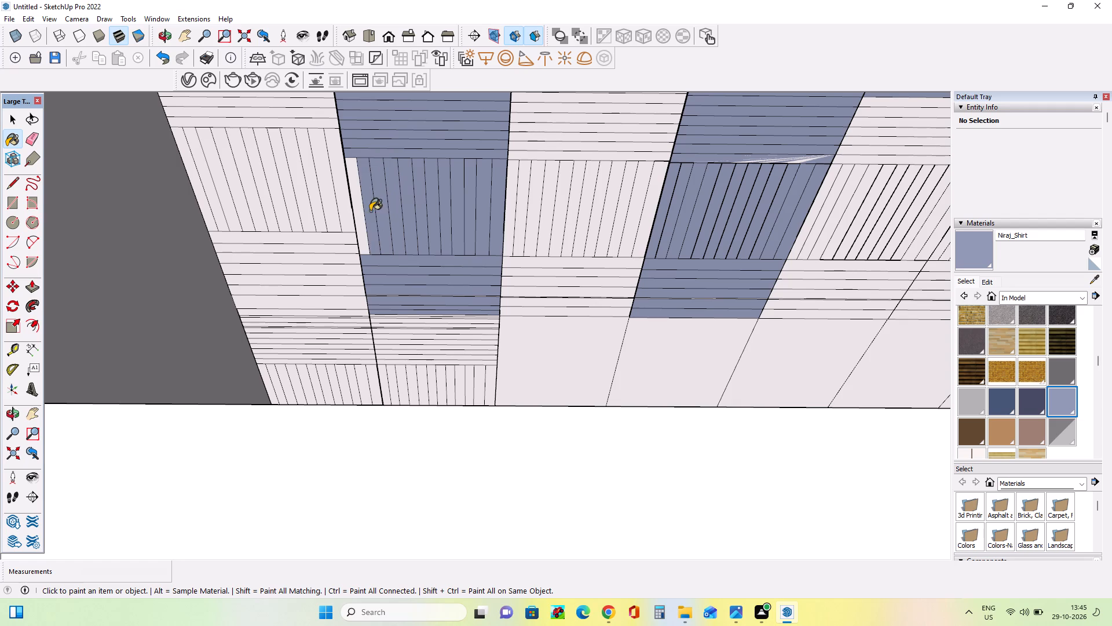
left_click(361, 210)
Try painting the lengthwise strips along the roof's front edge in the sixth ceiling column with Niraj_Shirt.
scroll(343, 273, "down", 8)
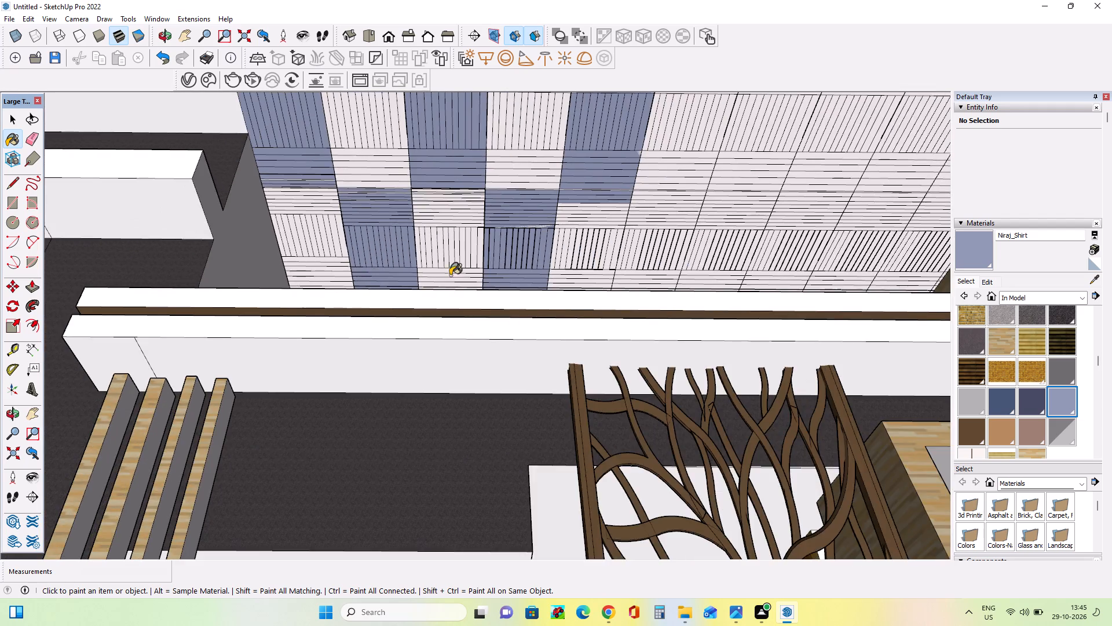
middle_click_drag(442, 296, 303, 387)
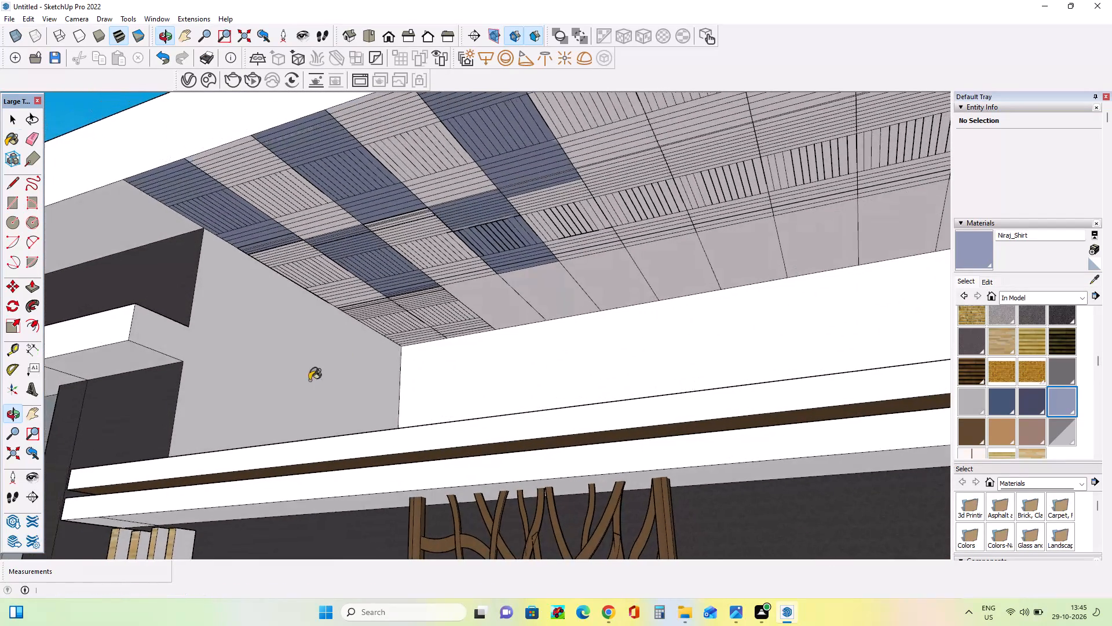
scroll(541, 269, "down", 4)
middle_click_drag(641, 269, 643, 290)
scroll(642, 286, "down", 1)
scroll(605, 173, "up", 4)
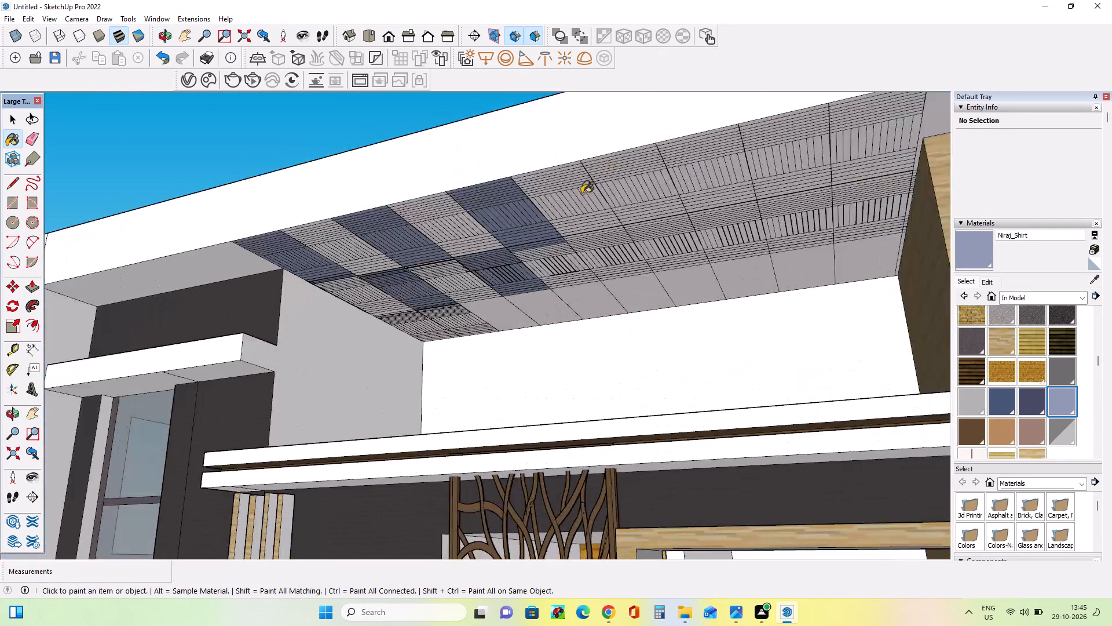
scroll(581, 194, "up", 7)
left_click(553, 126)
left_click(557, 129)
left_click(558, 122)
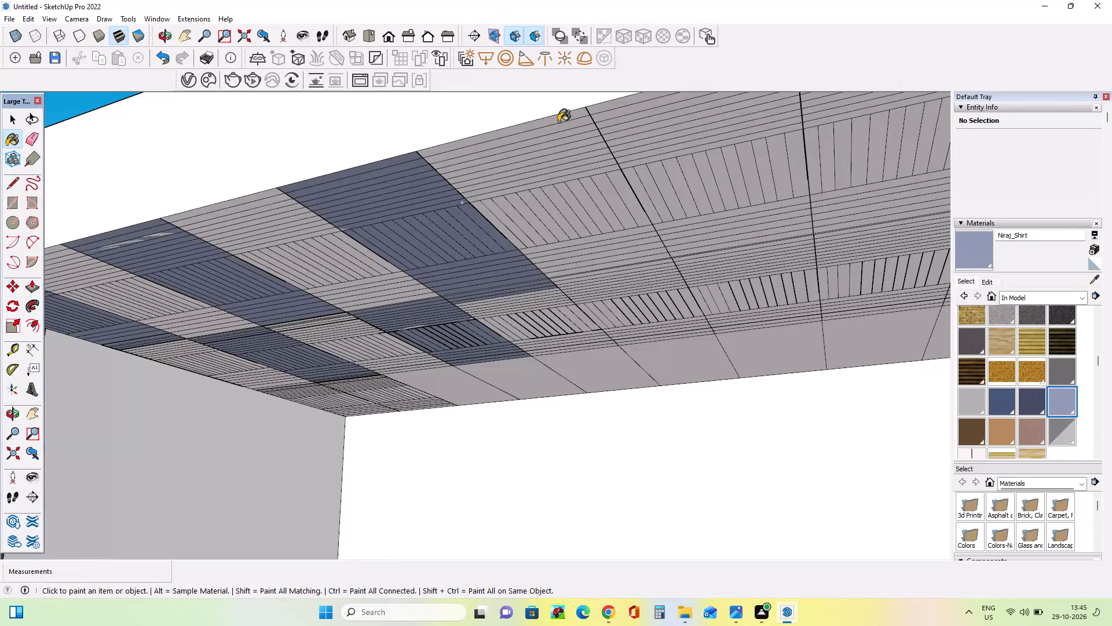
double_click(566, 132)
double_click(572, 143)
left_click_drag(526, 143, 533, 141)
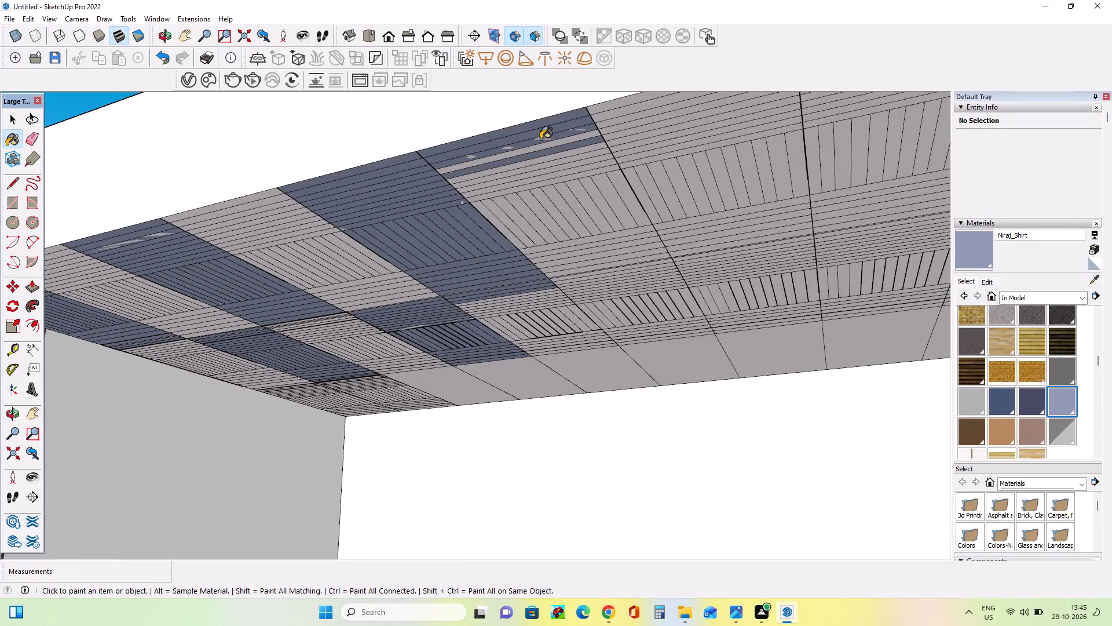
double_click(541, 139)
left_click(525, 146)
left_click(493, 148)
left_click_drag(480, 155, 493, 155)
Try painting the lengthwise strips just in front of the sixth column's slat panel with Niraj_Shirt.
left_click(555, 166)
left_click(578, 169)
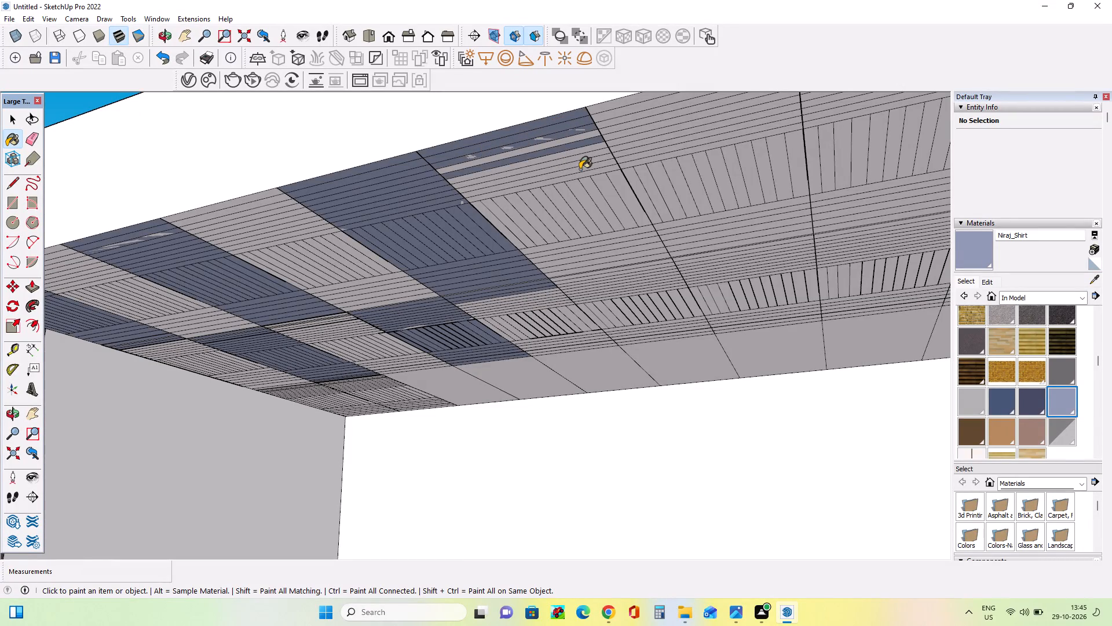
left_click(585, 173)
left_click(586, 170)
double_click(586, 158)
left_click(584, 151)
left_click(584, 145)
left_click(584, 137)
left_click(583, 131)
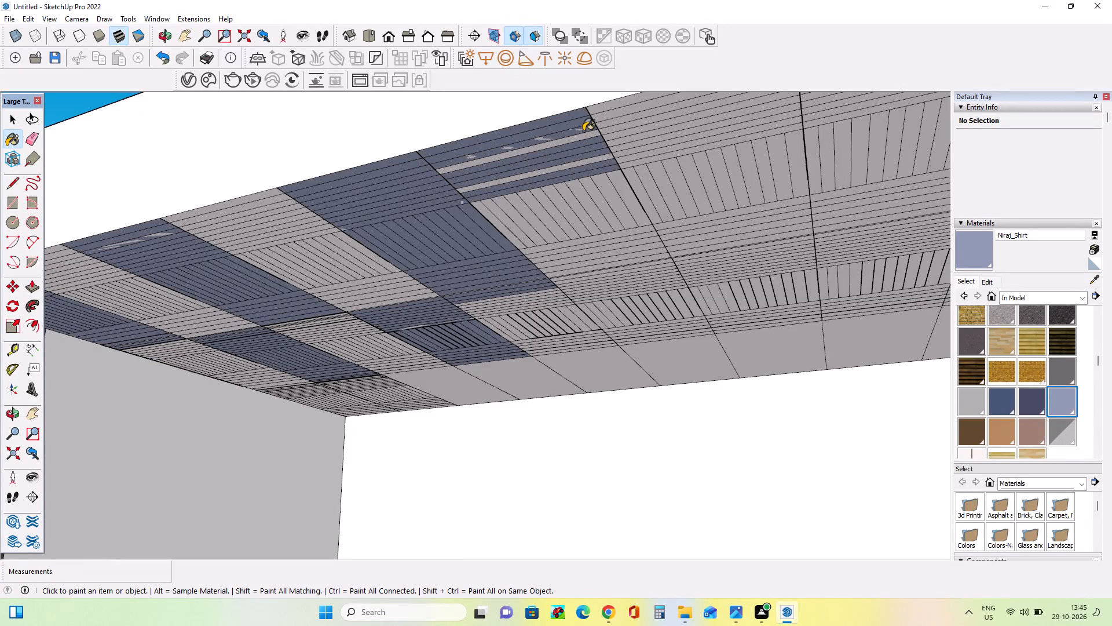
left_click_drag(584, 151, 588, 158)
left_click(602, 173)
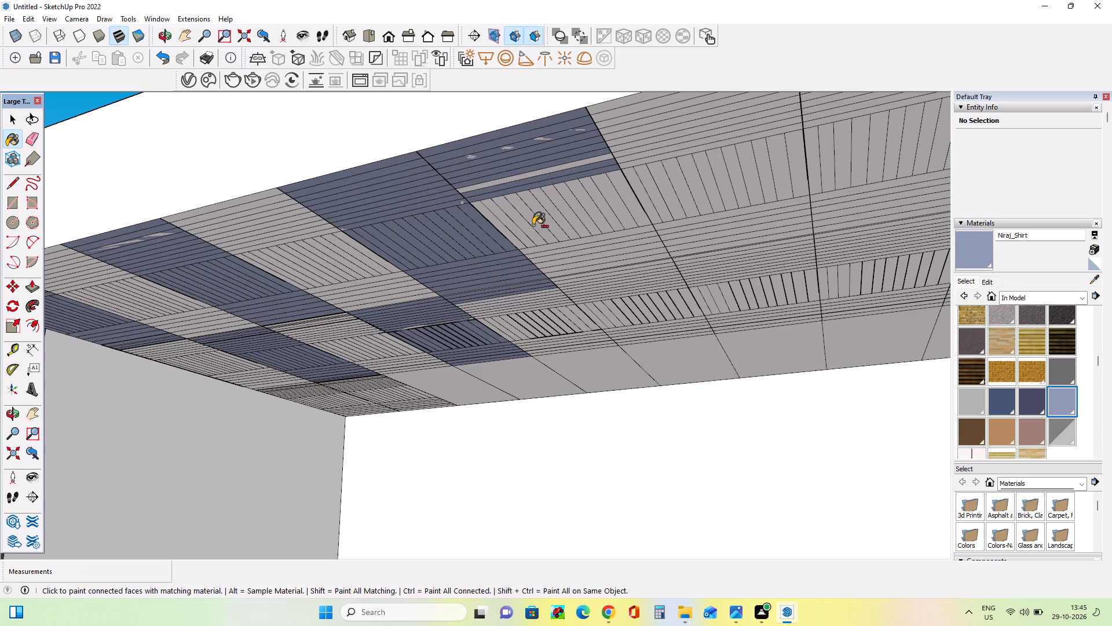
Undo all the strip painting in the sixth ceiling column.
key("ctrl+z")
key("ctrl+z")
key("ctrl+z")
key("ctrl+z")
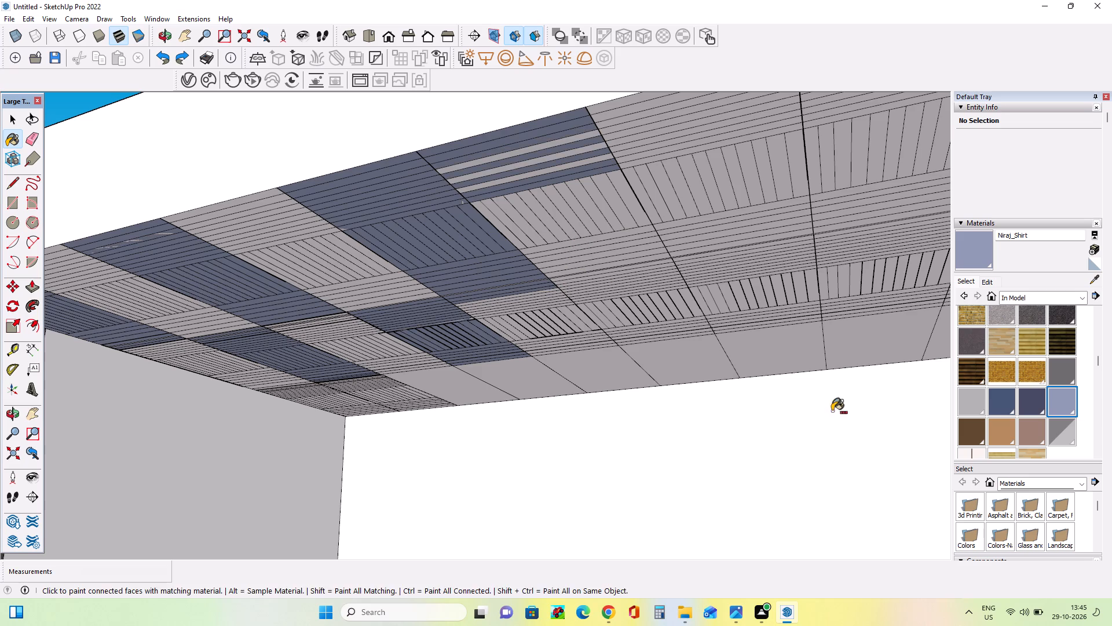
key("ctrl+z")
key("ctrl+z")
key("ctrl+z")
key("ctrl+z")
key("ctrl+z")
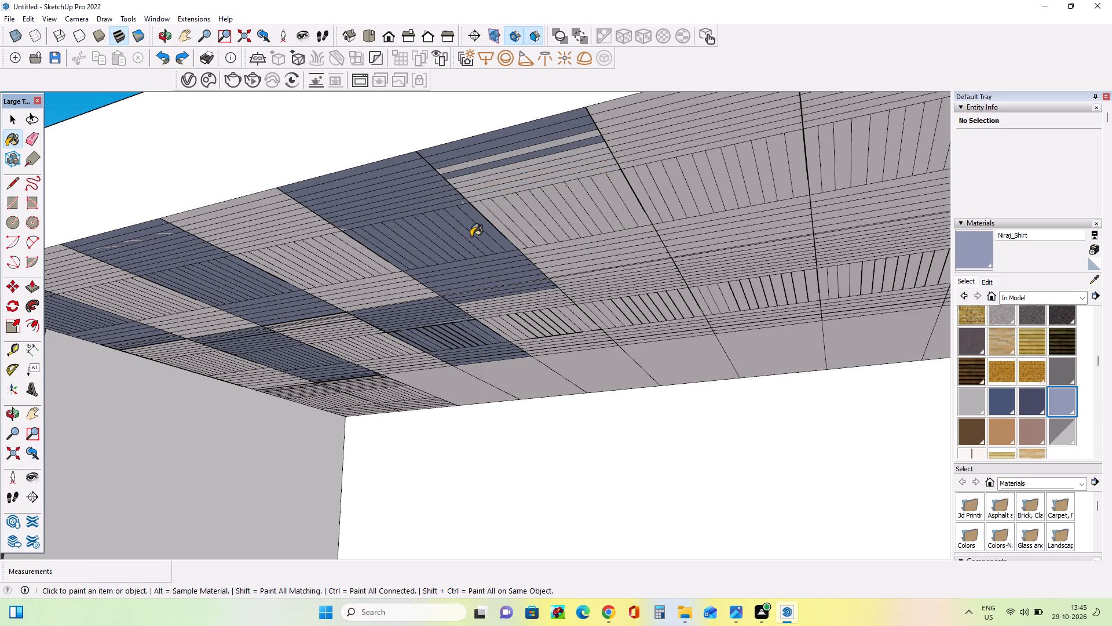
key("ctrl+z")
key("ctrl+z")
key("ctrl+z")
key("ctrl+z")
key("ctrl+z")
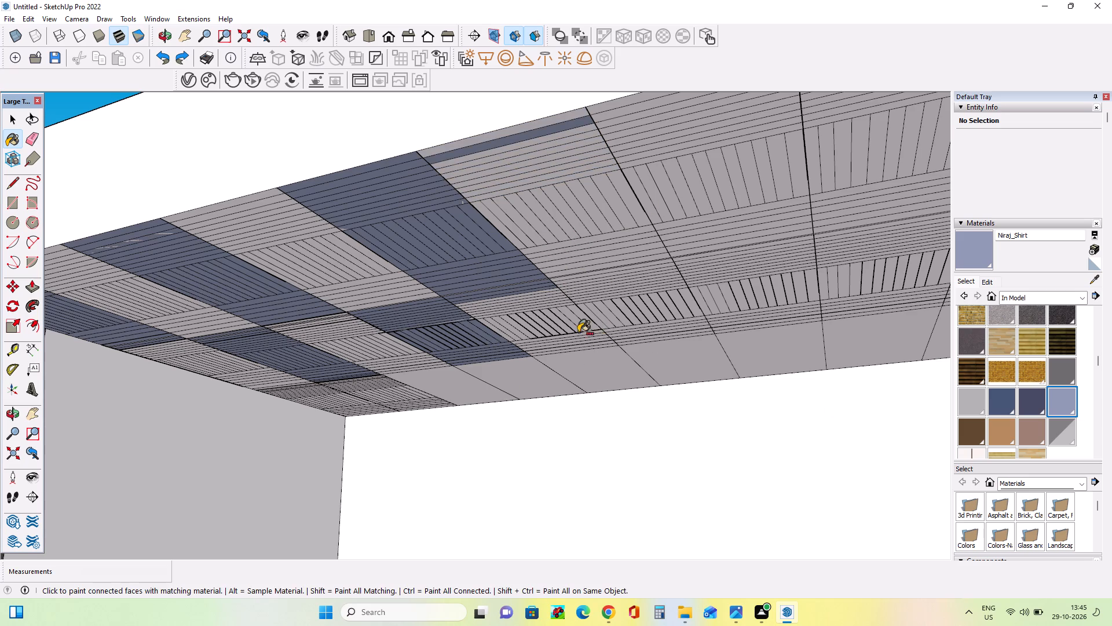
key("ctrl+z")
Paint the first lengthwise strips along the roof's front edge in the seventh ceiling column with Niraj_Shirt.
scroll(488, 414, "down", 4)
middle_click_drag(636, 430, 660, 348)
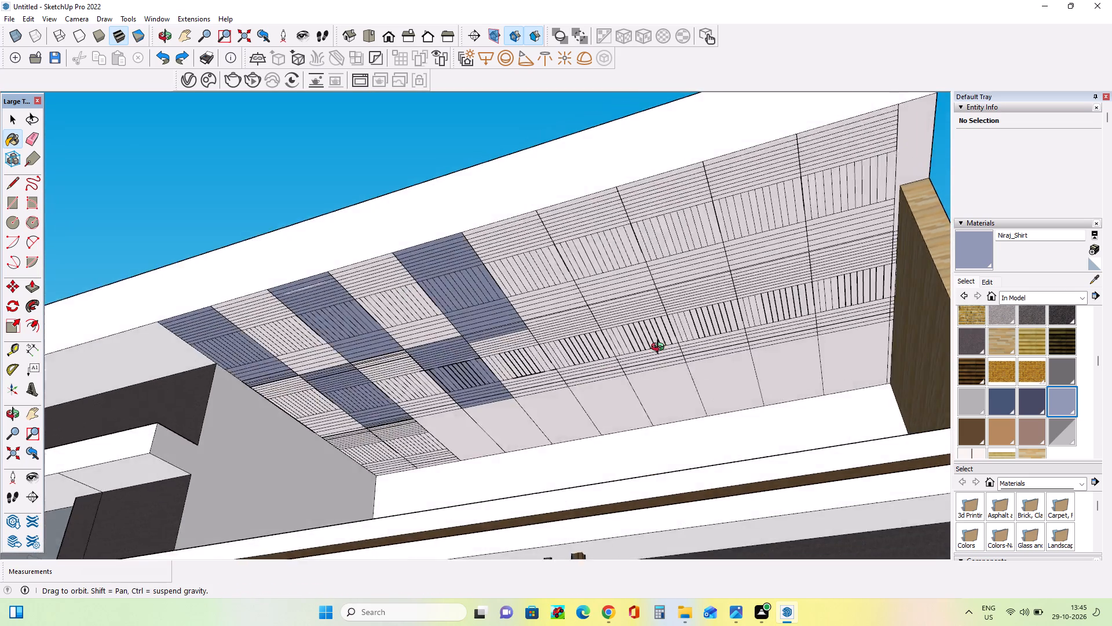
middle_click_drag(660, 348, 749, 328)
scroll(635, 281, "up", 3)
left_click(638, 211)
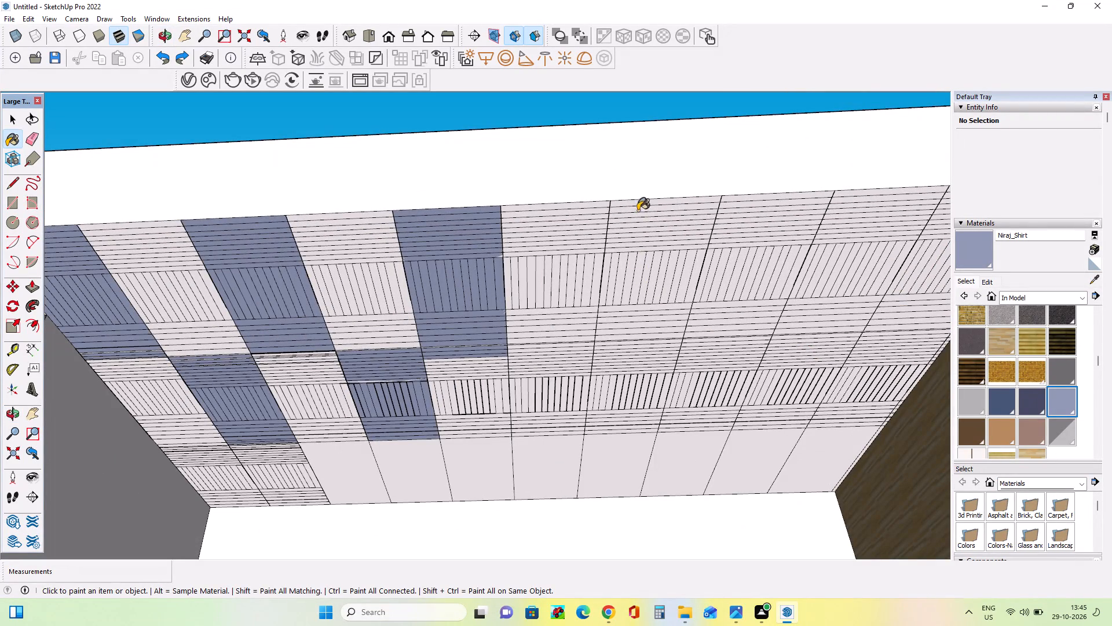
left_click(641, 215)
left_click(643, 225)
left_click(644, 237)
left_click(645, 230)
left_click(647, 219)
double_click(650, 213)
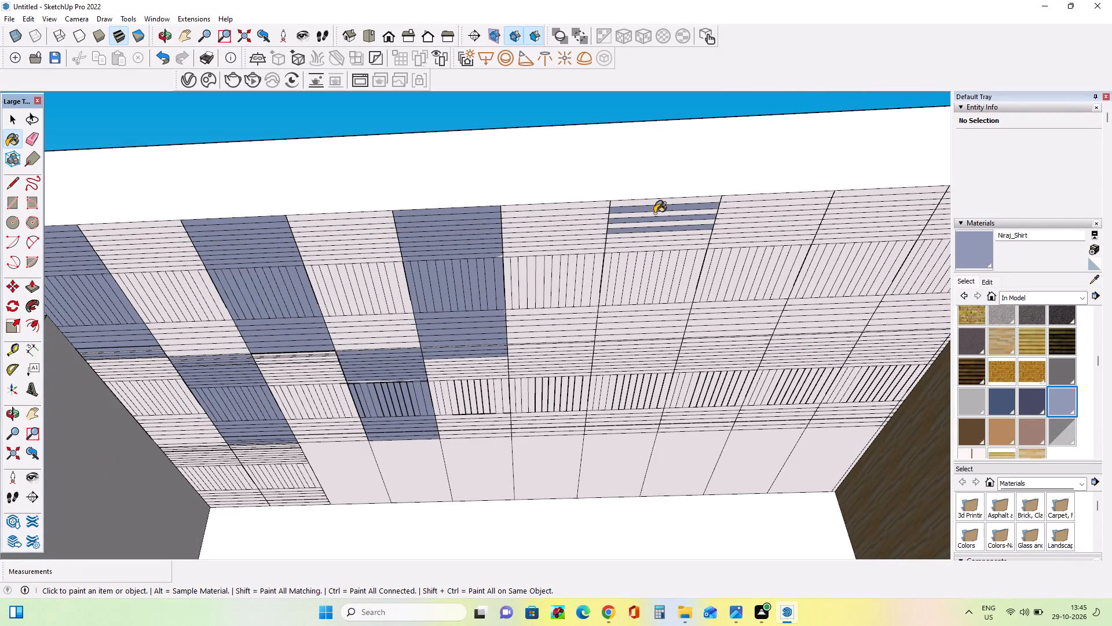
left_click(654, 213)
scroll(671, 207, "up", 5)
left_click(704, 194)
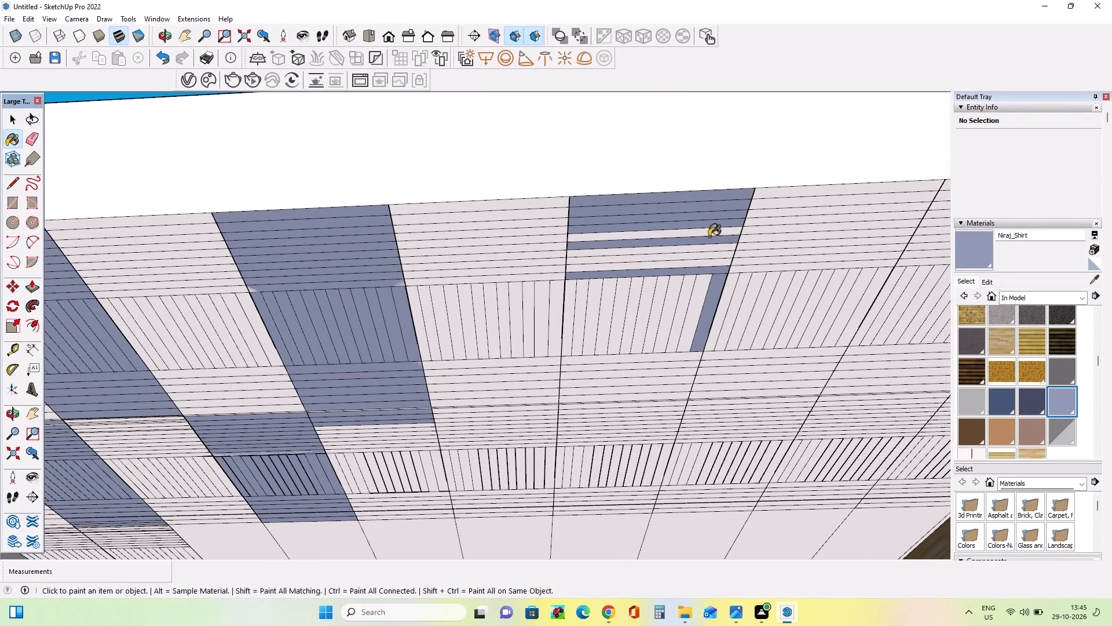
Paint the remaining lengthwise strips in front of the seventh column's front slat panel with Niraj_Shirt.
left_click(710, 229)
left_click(710, 235)
left_click(710, 250)
left_click(710, 259)
left_click(709, 267)
left_click(710, 261)
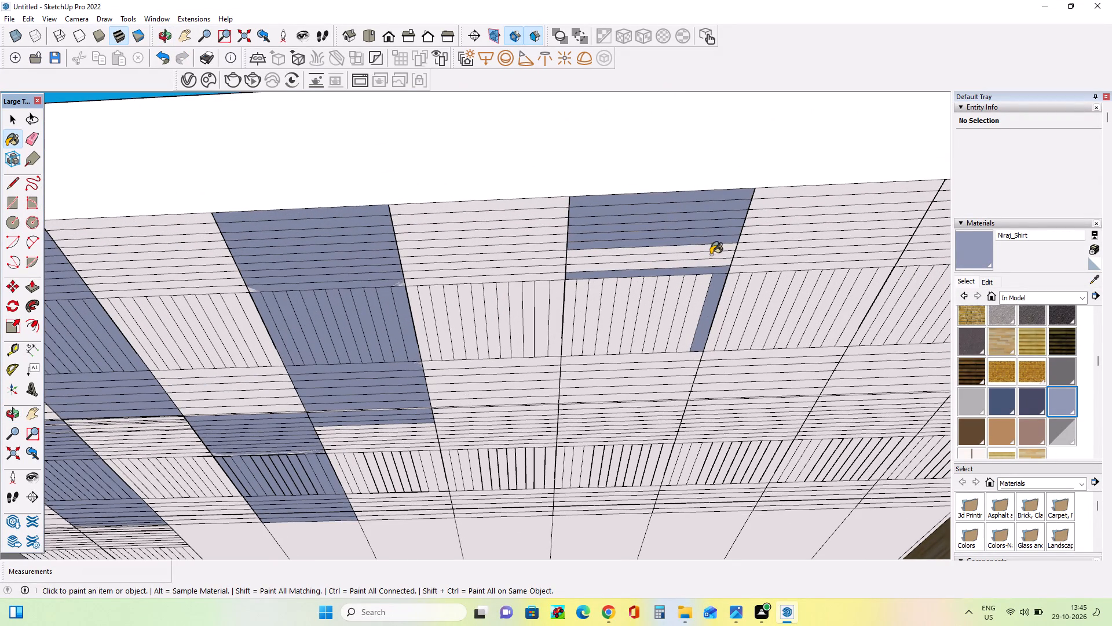
double_click(711, 253)
double_click(712, 248)
Paint the crosswise slats of the seventh ceiling column's front slat panel with Niraj_Shirt.
left_click(633, 290)
left_click(615, 296)
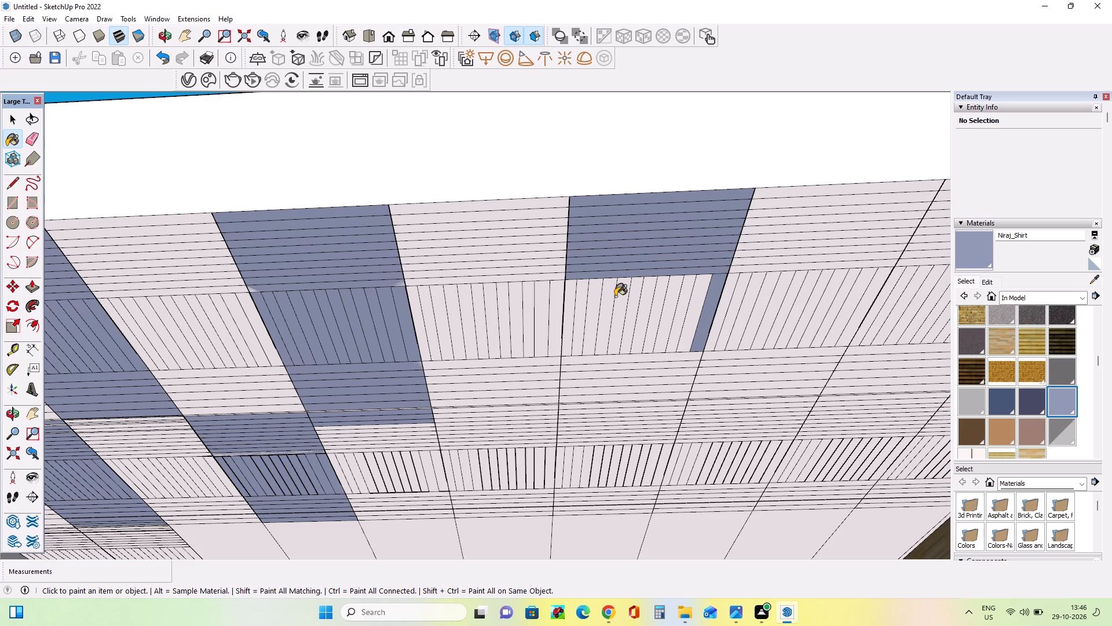
left_click(602, 301)
left_click(588, 304)
left_click(564, 296)
left_click(568, 297)
left_click(579, 299)
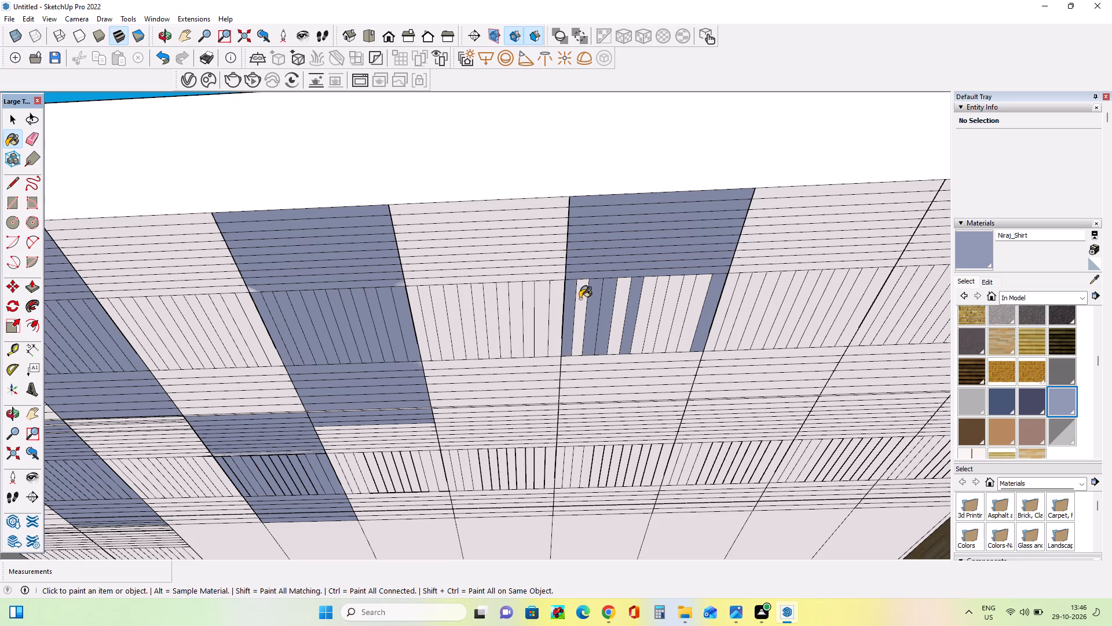
double_click(627, 300)
left_click(624, 301)
left_click(632, 300)
left_click(643, 301)
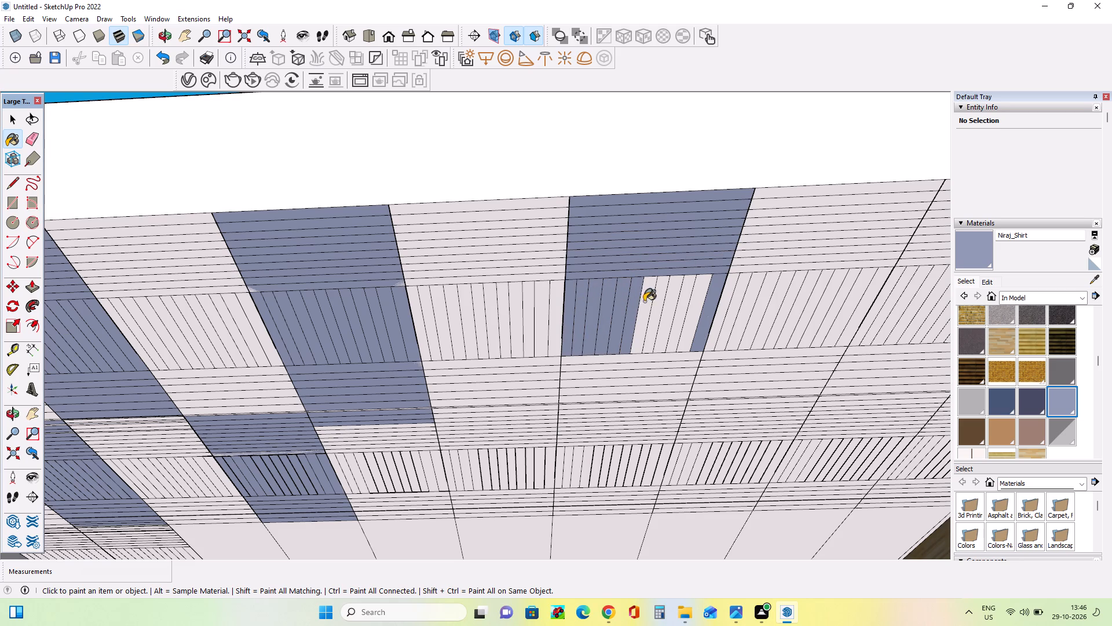
left_click_drag(648, 301, 659, 300)
left_click(661, 301)
left_click_drag(664, 301, 671, 301)
left_click(676, 300)
left_click_drag(676, 300, 681, 301)
left_click(685, 301)
left_click(689, 302)
double_click(697, 301)
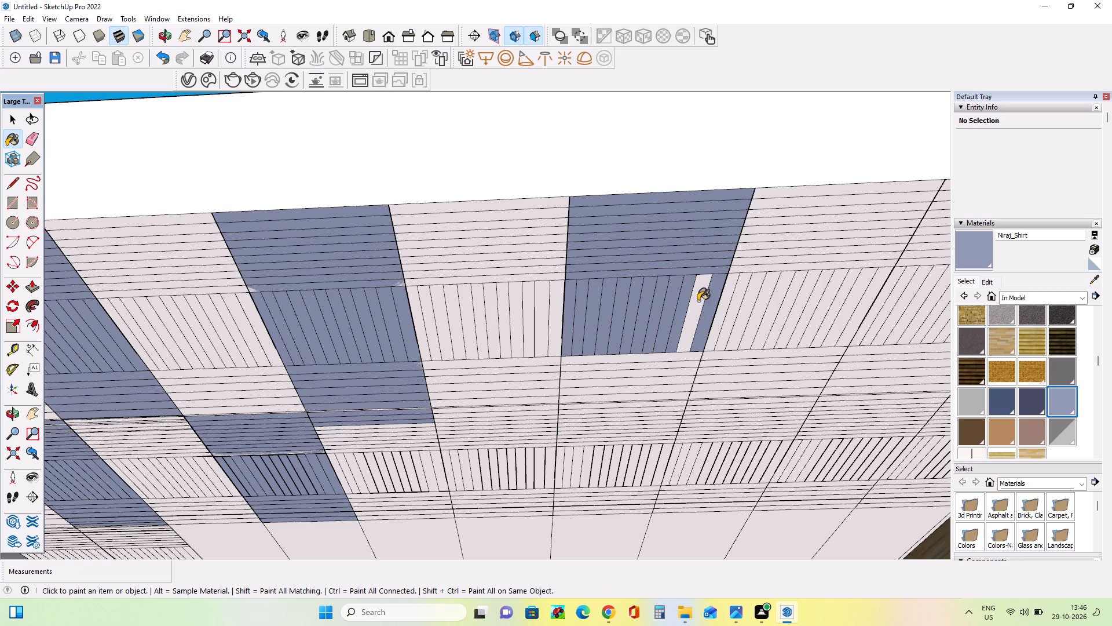
Paint the first two alternate lengthwise strips behind the seventh column's front slat panel with Niraj_Shirt.
left_click(692, 356)
left_click(685, 372)
left_click_drag(682, 378, 682, 384)
left_click_drag(680, 388, 678, 399)
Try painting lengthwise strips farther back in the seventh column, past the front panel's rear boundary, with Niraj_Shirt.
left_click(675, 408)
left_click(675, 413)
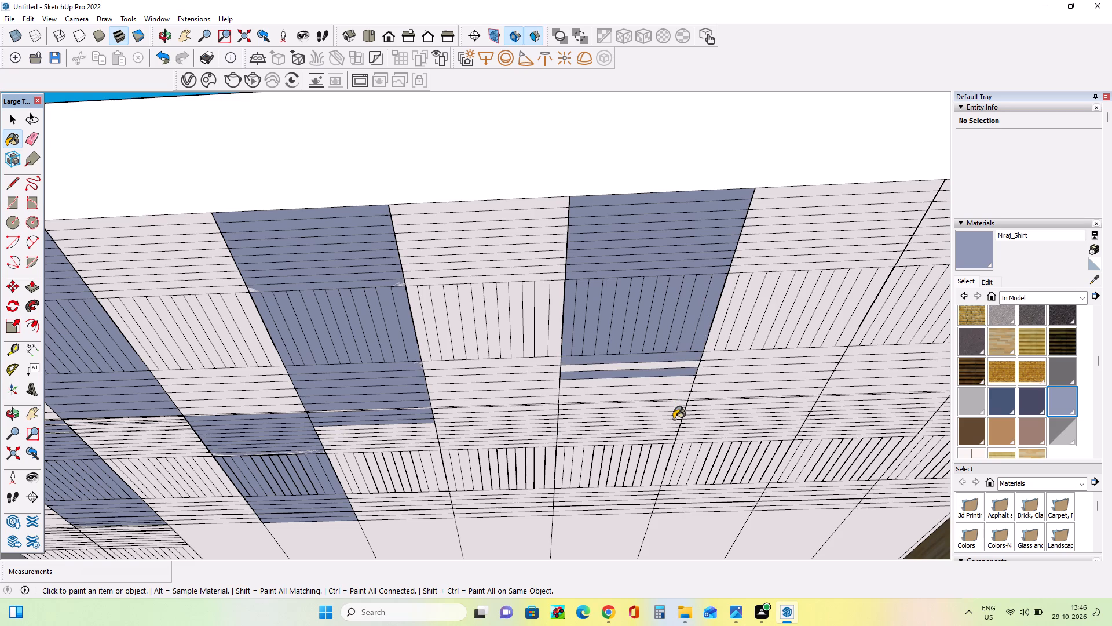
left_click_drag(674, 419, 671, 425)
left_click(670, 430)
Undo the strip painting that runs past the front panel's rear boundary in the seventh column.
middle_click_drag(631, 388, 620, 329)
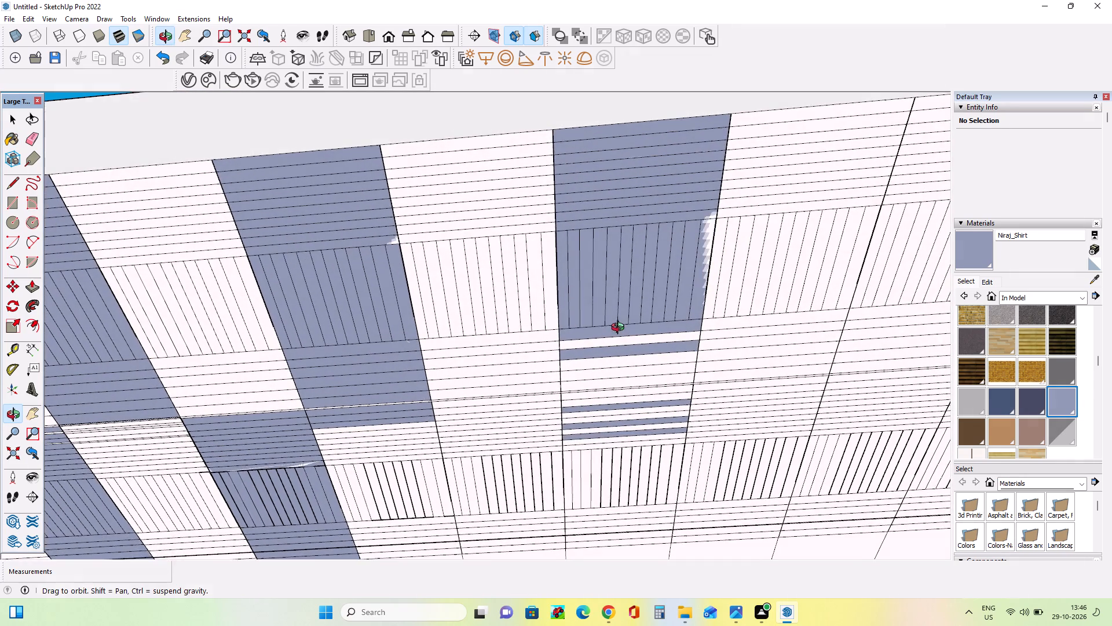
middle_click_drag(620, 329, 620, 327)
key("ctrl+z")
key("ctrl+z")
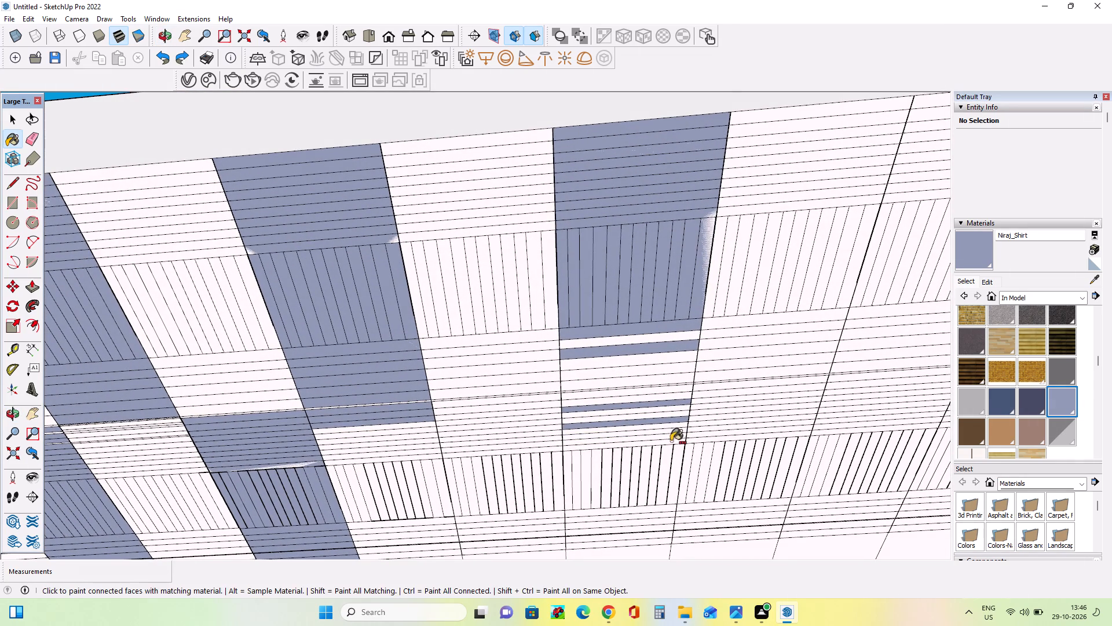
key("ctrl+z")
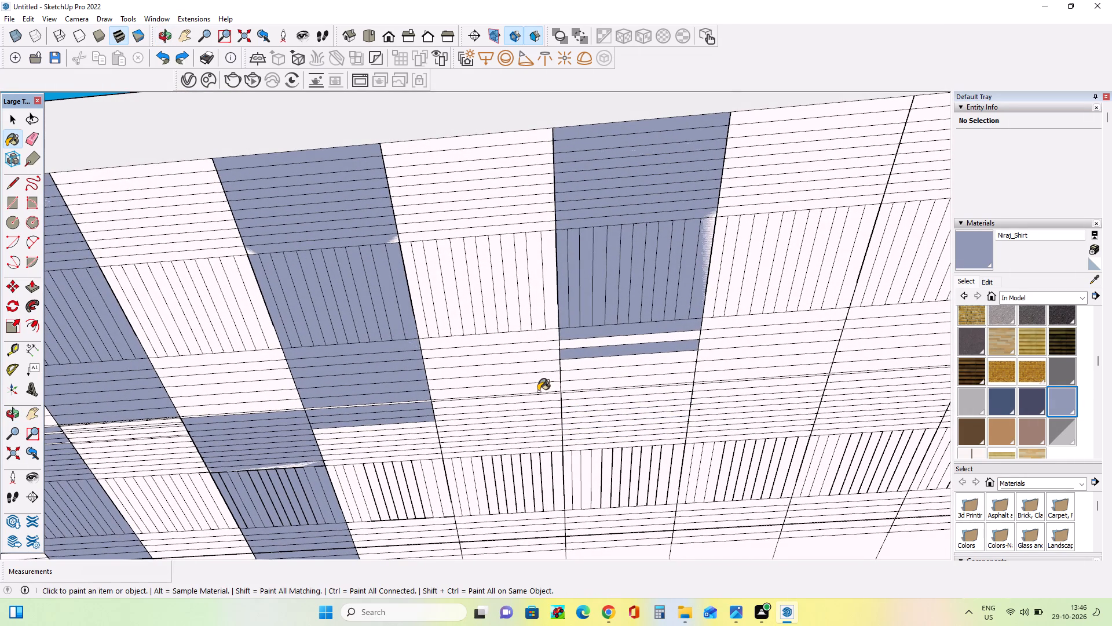
Paint the remaining lengthwise strips behind the seventh column's front slat panel with Niraj_Shirt, up to the panel boundary.
left_click(591, 375)
left_click(592, 380)
left_click(592, 387)
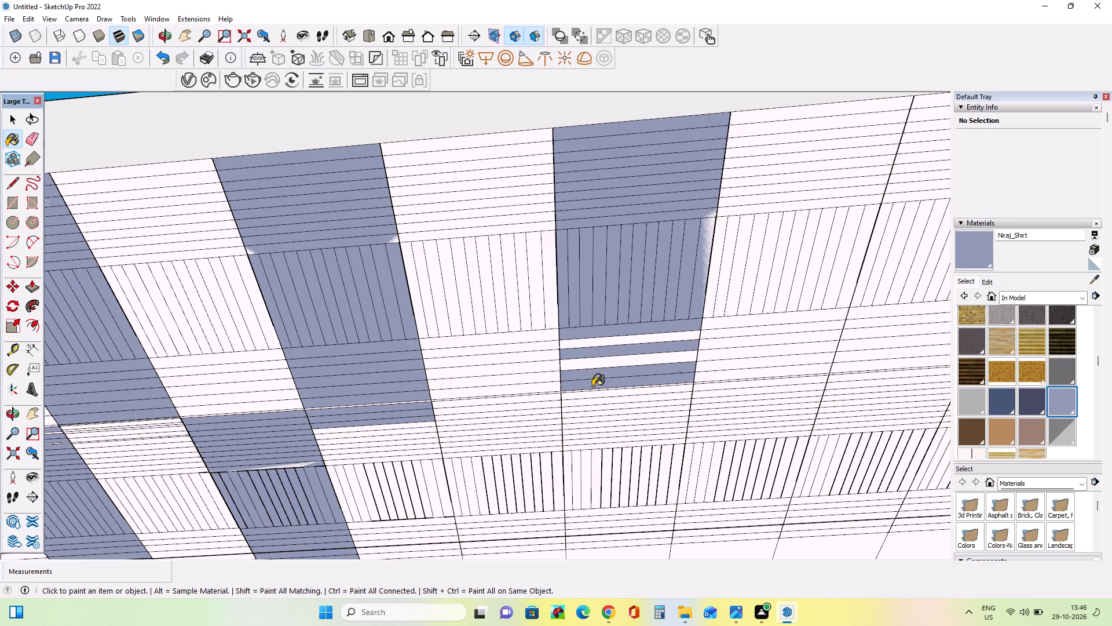
double_click(595, 364)
left_click(605, 346)
double_click(607, 336)
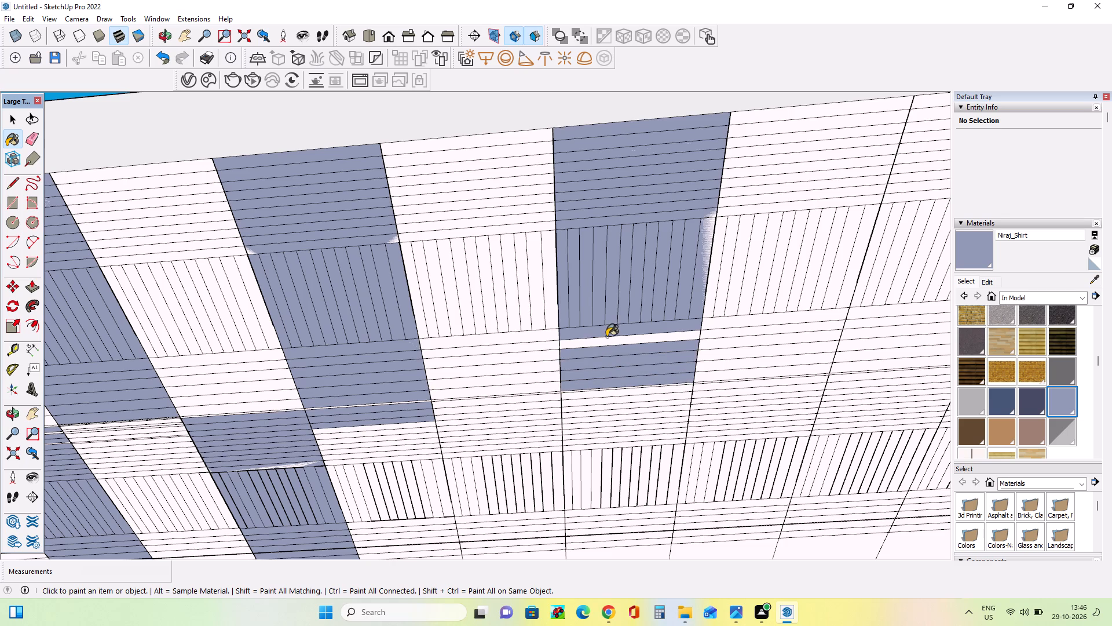
left_click(606, 340)
Paint the first lengthwise strips and most slats of the sixth column's second-row panel with Niraj_Shirt.
scroll(504, 348, "down", 7)
middle_click_drag(725, 344, 729, 359)
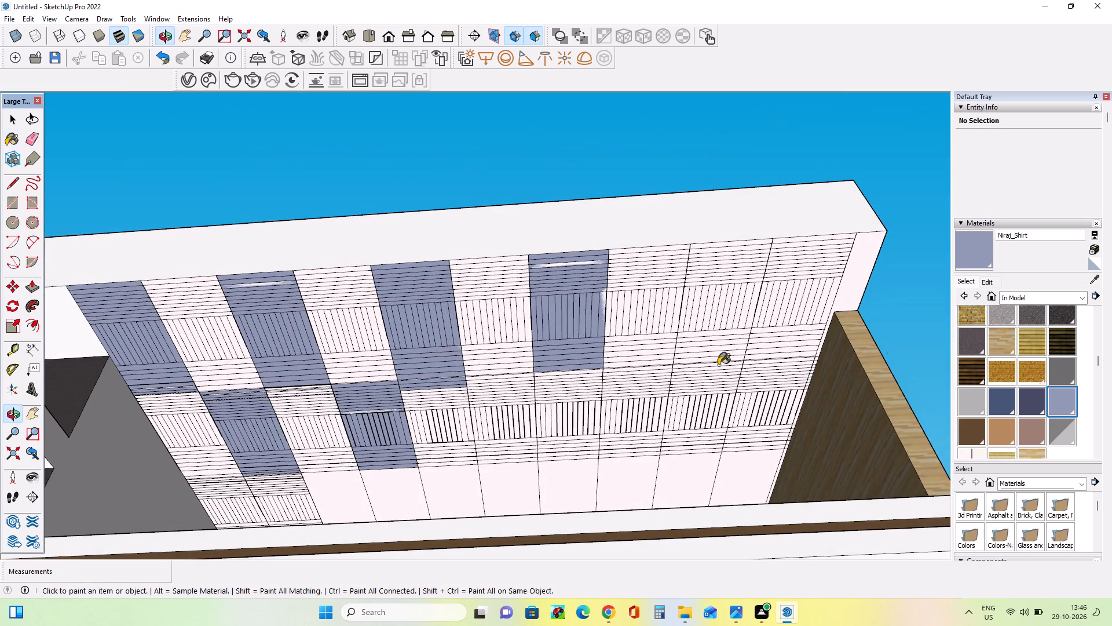
scroll(568, 413, "up", 3)
double_click(483, 373)
left_click(484, 379)
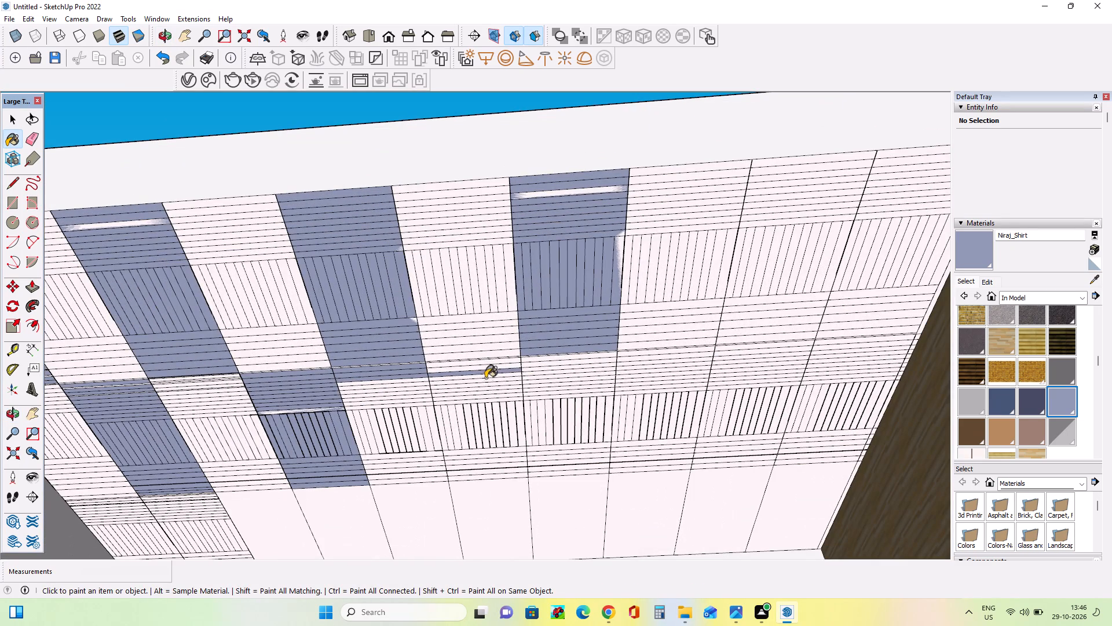
left_click_drag(485, 378, 488, 387)
left_click_drag(488, 393, 488, 399)
left_click_drag(488, 404, 488, 409)
left_click(492, 416)
left_click(498, 428)
Paint the lengthwise strips behind the sixth column's second-row slat panel with Niraj_Shirt.
left_click_drag(507, 447, 508, 453)
left_click(507, 455)
left_click(504, 467)
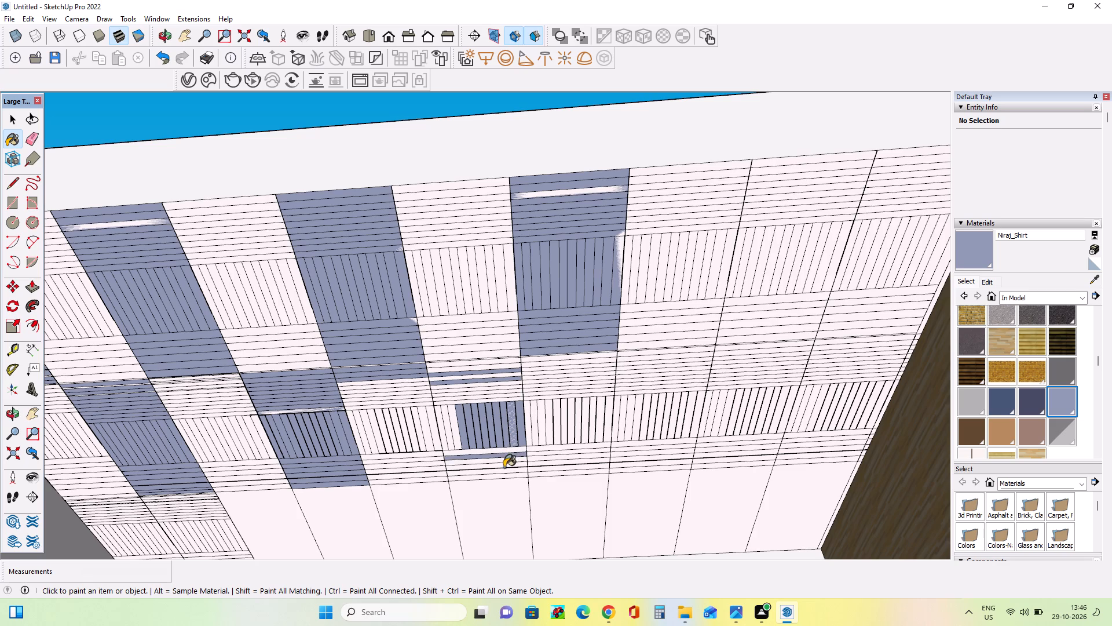
left_click(504, 474)
left_click(504, 475)
left_click(514, 478)
double_click(514, 464)
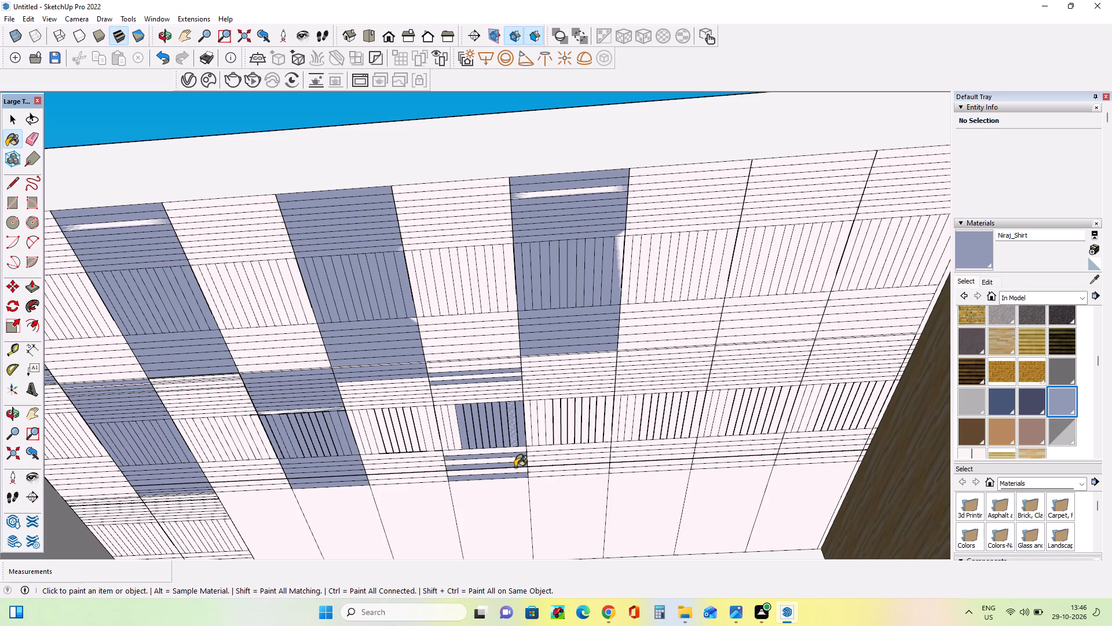
left_click(515, 468)
left_click(518, 473)
left_click(519, 468)
triple_click(520, 472)
left_click(520, 471)
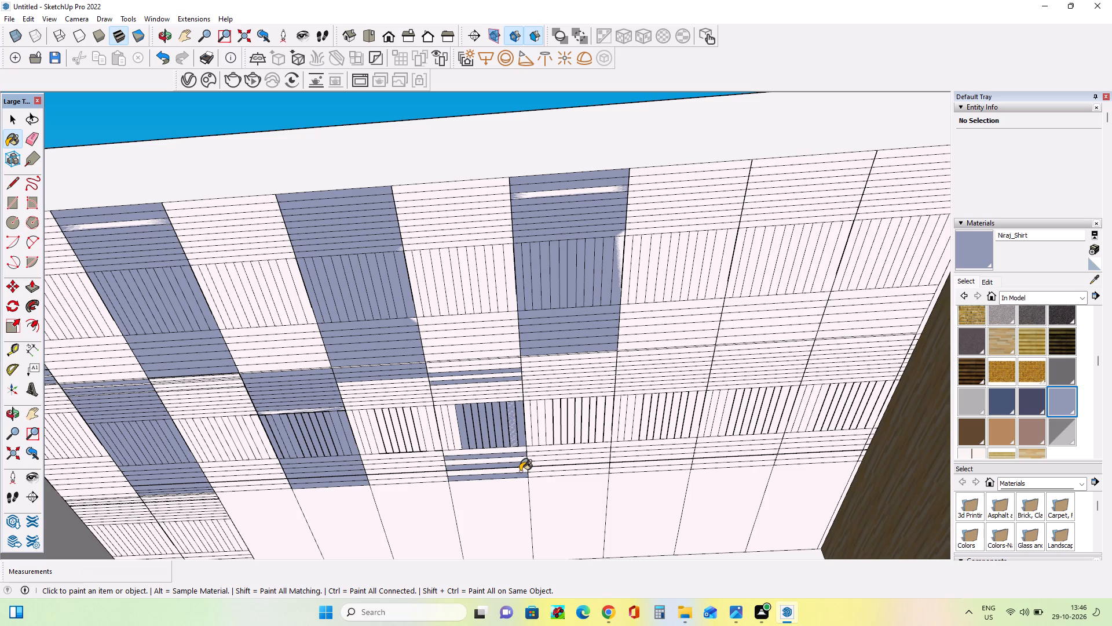
double_click(518, 459)
double_click(518, 448)
Paint the remaining slats along the side edge of the sixth column's second-row slat panel with Niraj_Shirt.
left_click(442, 433)
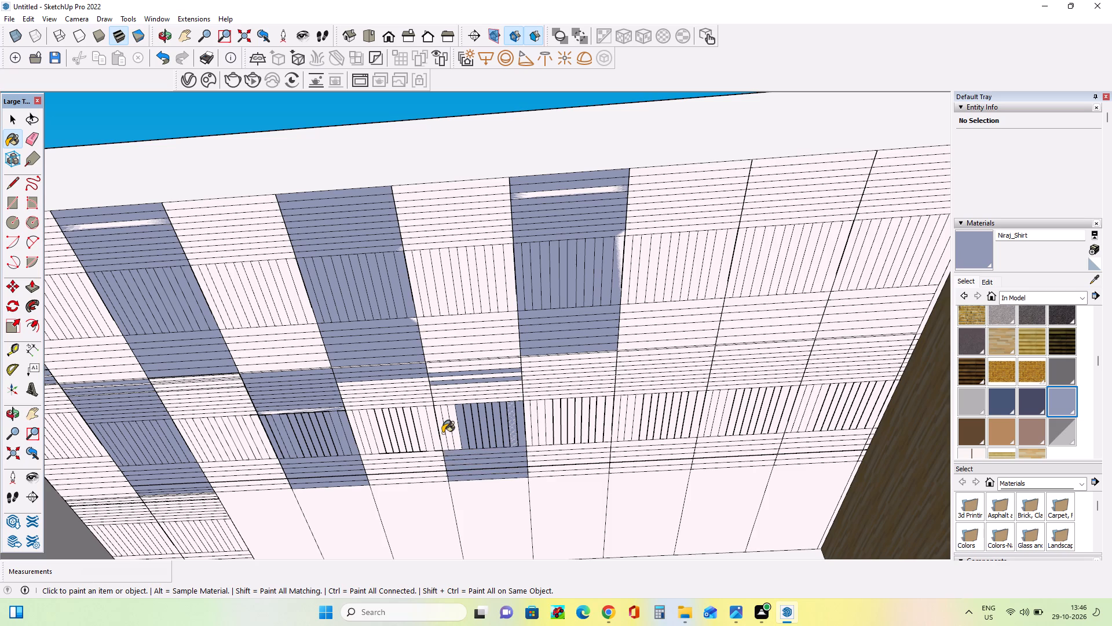
double_click(448, 433)
left_click(453, 435)
left_click(456, 436)
Paint the remaining lengthwise strips in front of the sixth column's second-row slat panel with Niraj_Shirt.
left_click(465, 395)
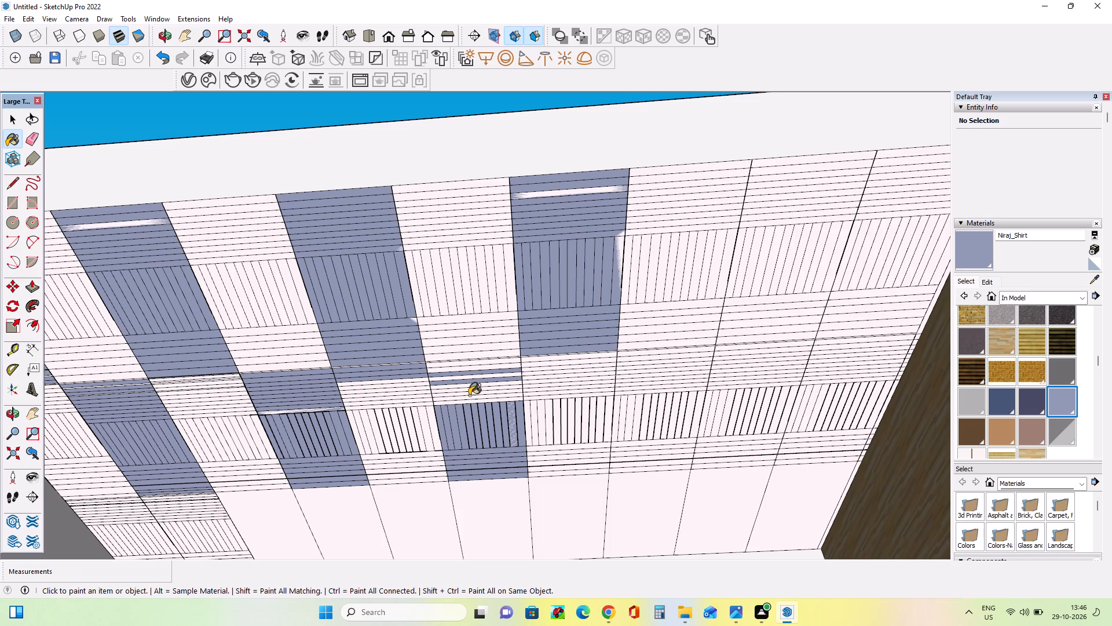
triple_click(473, 401)
triple_click(475, 395)
scroll(479, 391, "up", 6)
left_click(492, 337)
left_click(493, 344)
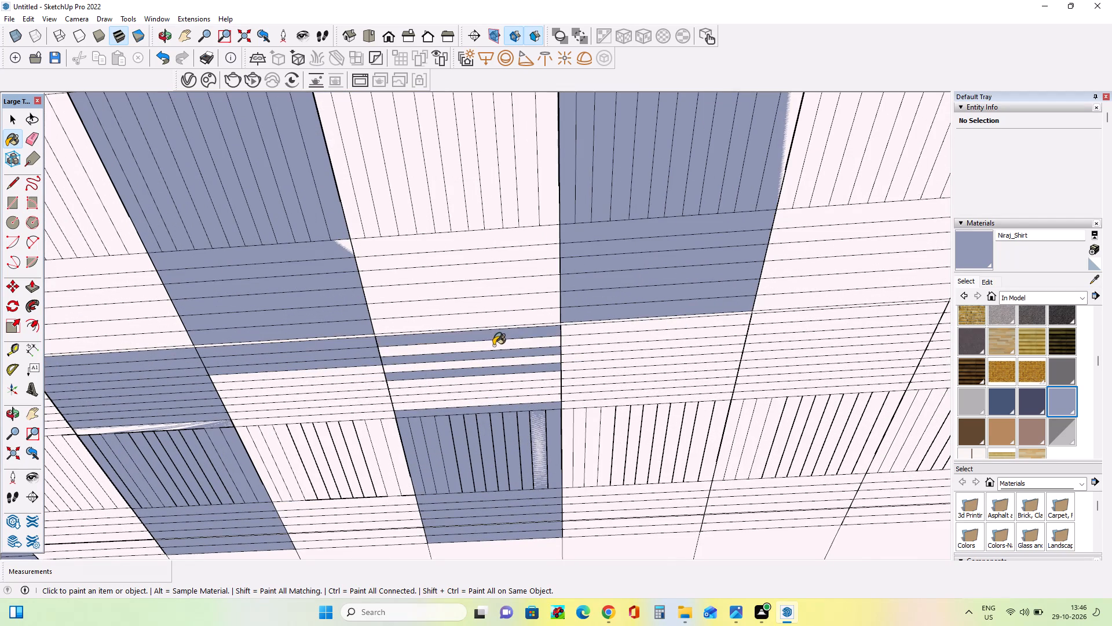
left_click(494, 346)
double_click(504, 361)
left_click(514, 377)
left_click(517, 384)
double_click(518, 391)
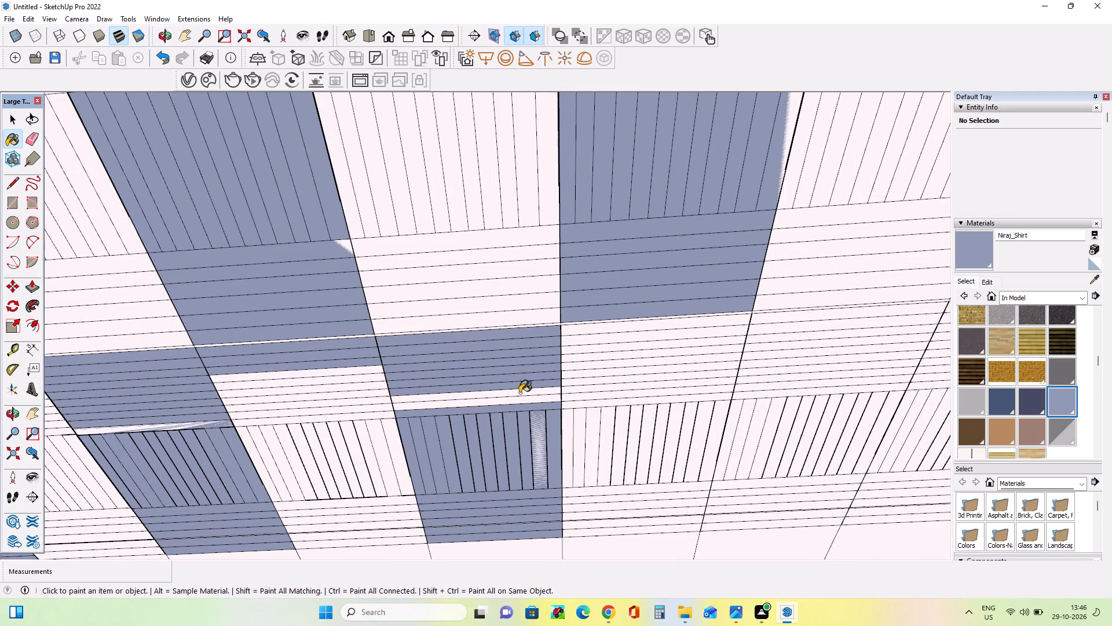
left_click(522, 400)
left_click(544, 436)
left_click(540, 441)
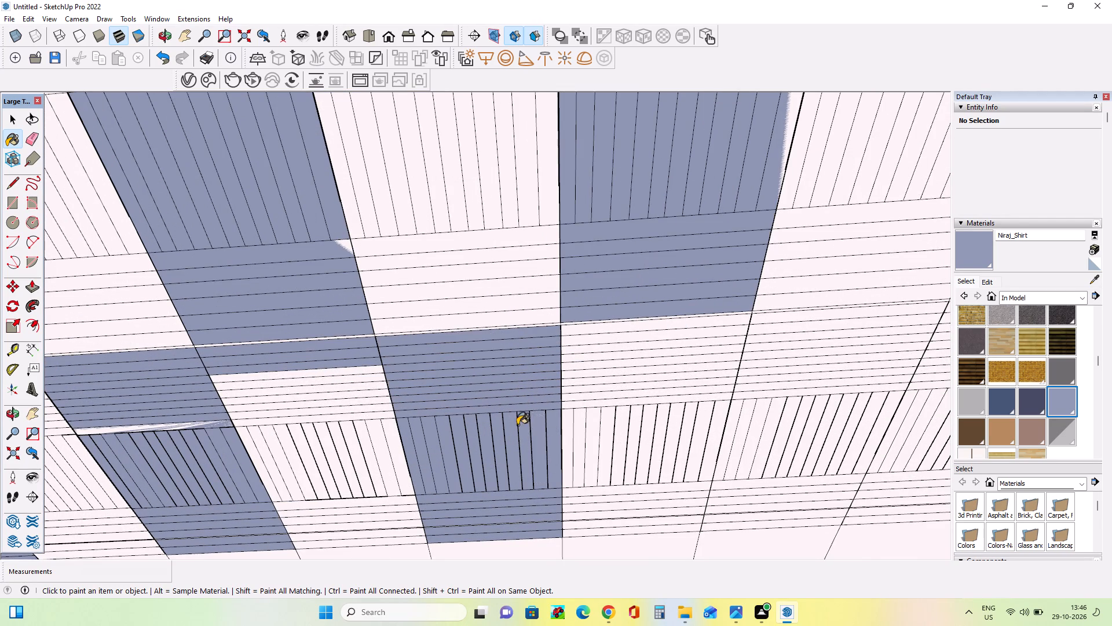
Paint the first lengthwise strips at the front of the eighth column's second-row panel with Niraj_Shirt.
scroll(483, 398, "down", 14)
middle_click_drag(638, 387, 690, 418)
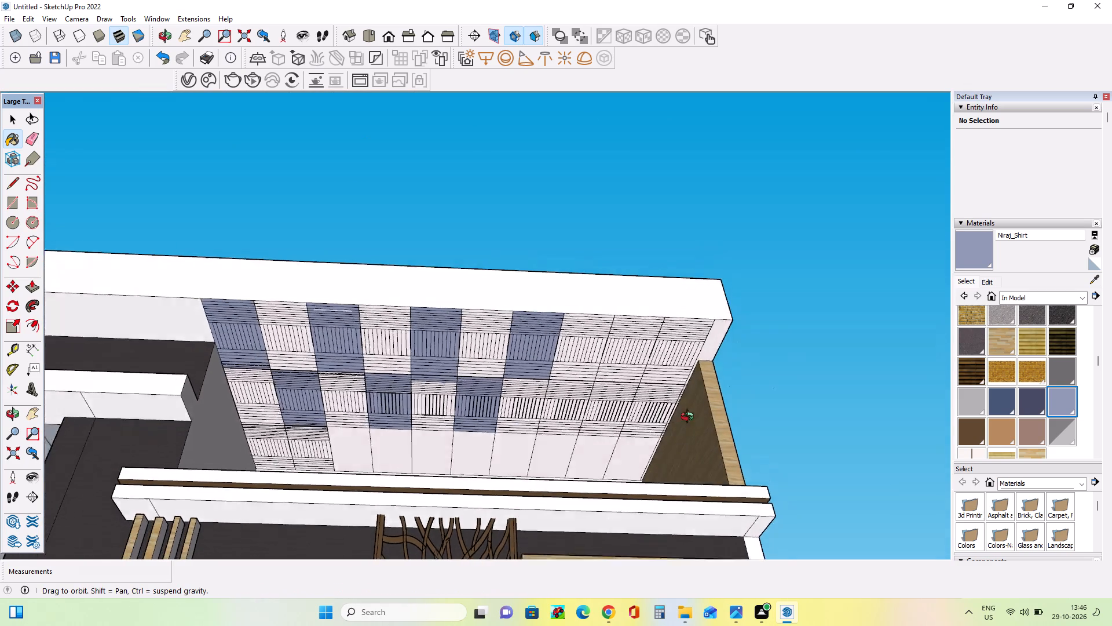
middle_click_drag(690, 418, 776, 439)
scroll(609, 356, "up", 6)
middle_click_drag(625, 349, 625, 345)
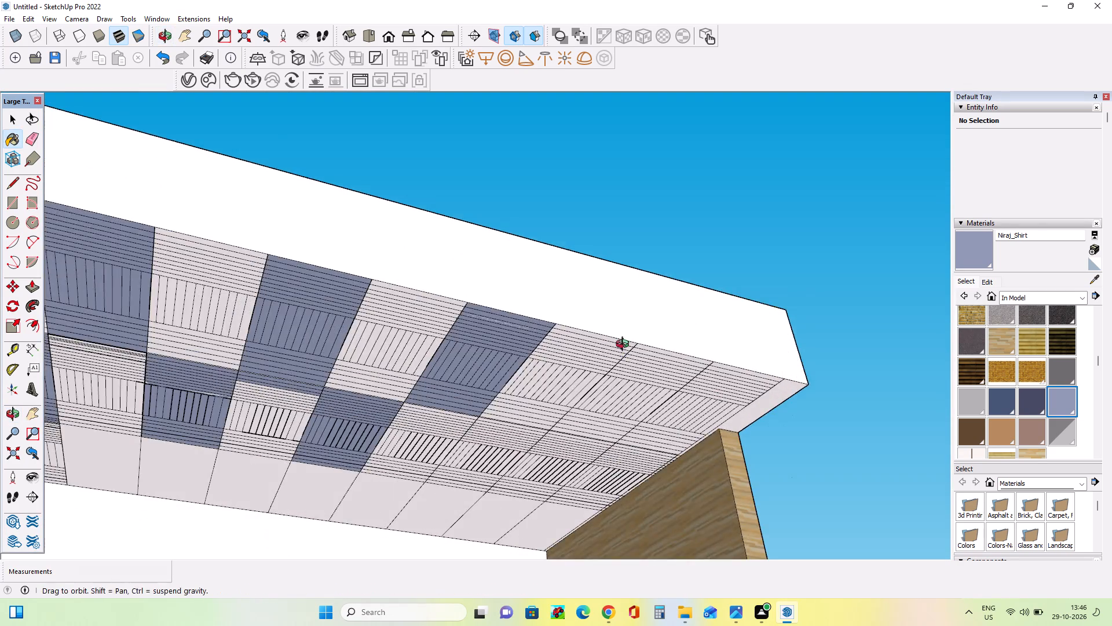
middle_click_drag(625, 345, 584, 303)
scroll(538, 439, "up", 4)
middle_click_drag(539, 421, 504, 351)
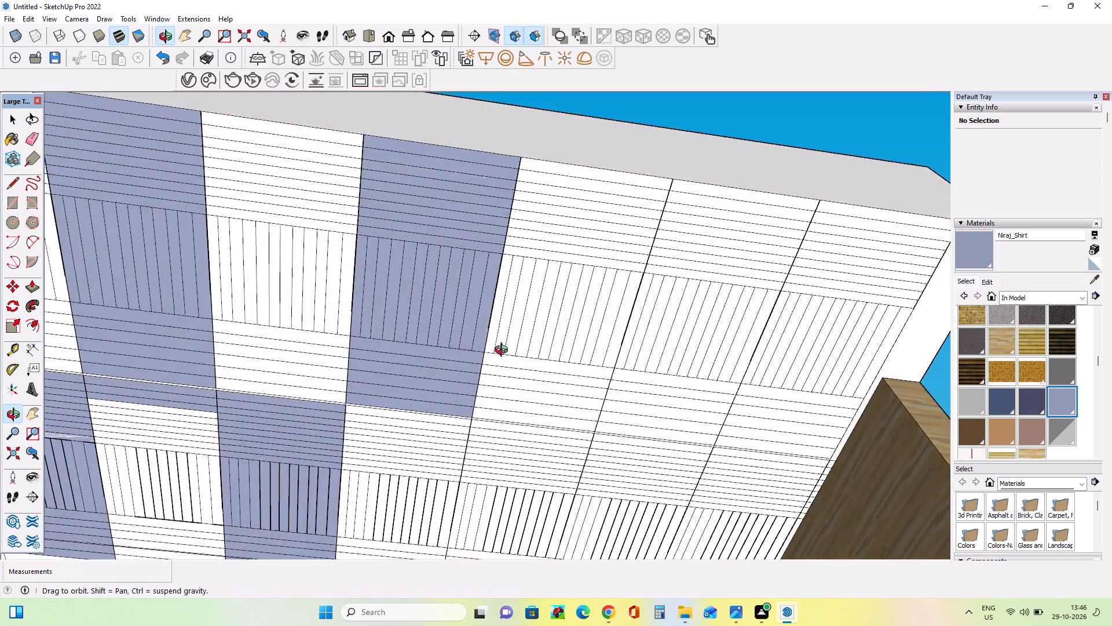
middle_click_drag(504, 351, 455, 326)
scroll(511, 390, "down", 3)
middle_click_drag(542, 452, 555, 479)
scroll(525, 424, "up", 3)
left_click(529, 416)
left_click(529, 422)
left_click(530, 431)
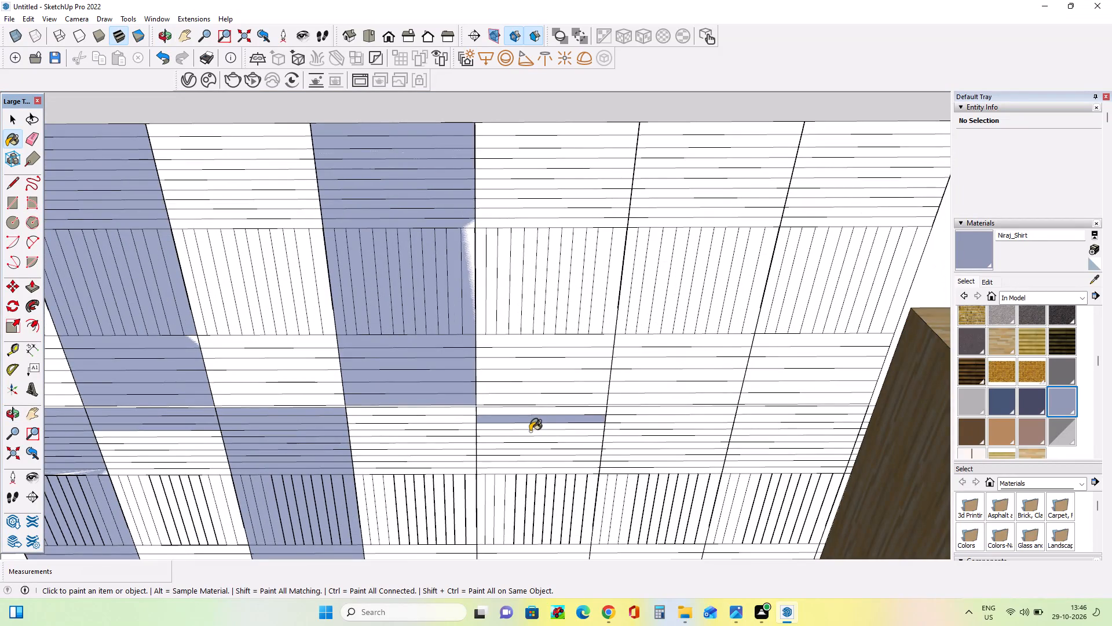
left_click(531, 416)
double_click(531, 408)
Paint the lengthwise strips behind the eighth column's second-row slat panel with Niraj_Shirt.
scroll(480, 369, "down", 6)
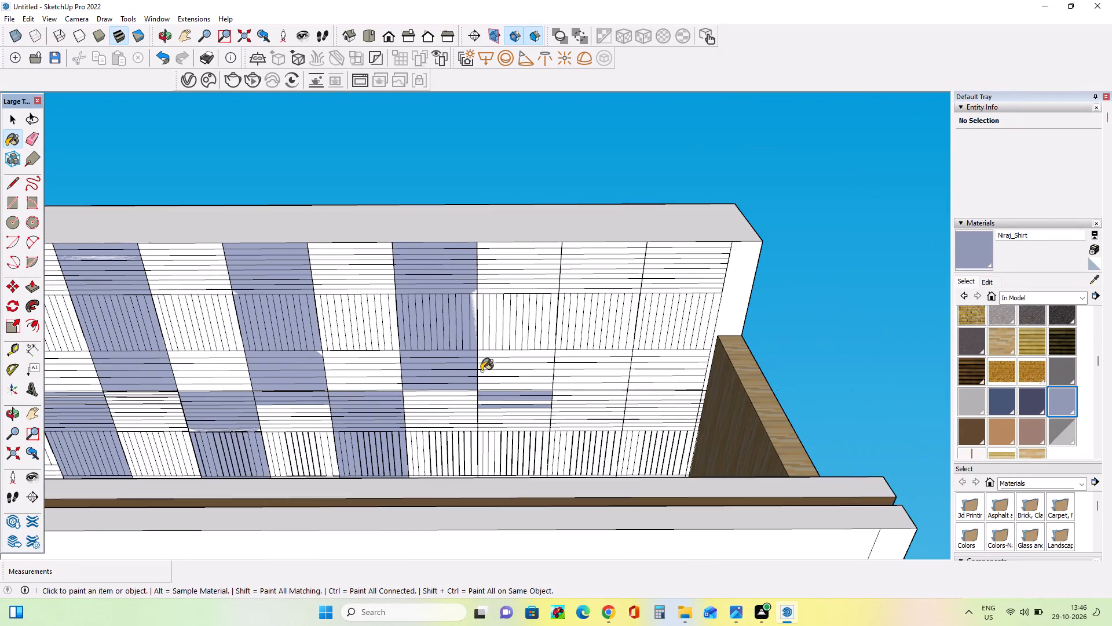
middle_click_drag(592, 422, 594, 494)
scroll(523, 458, "up", 5)
left_click(530, 483)
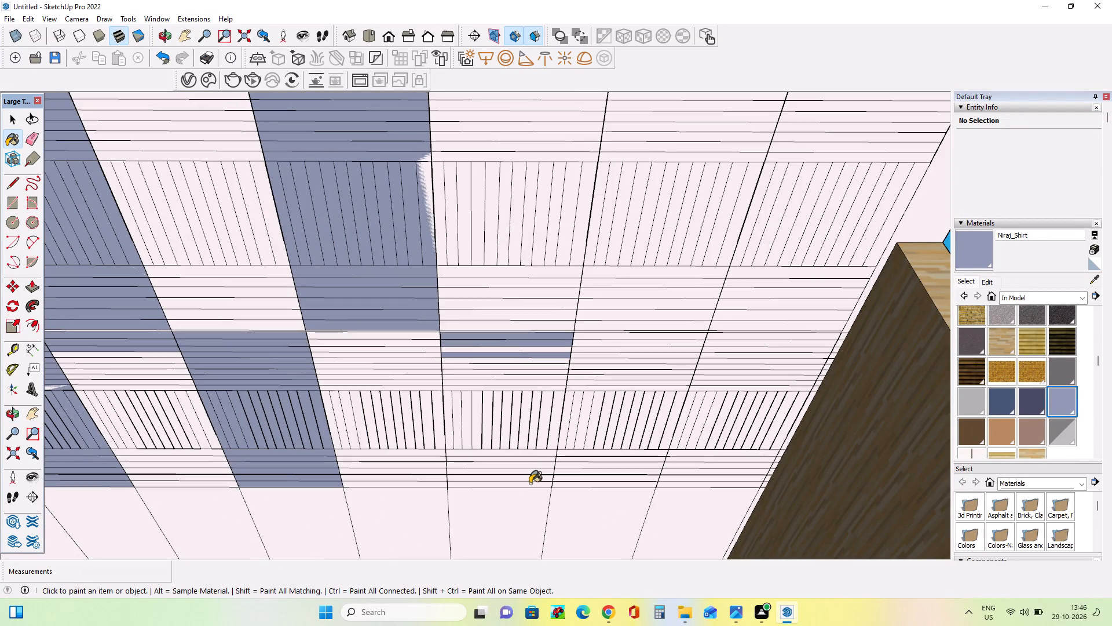
double_click(532, 479)
double_click(535, 473)
left_click(536, 464)
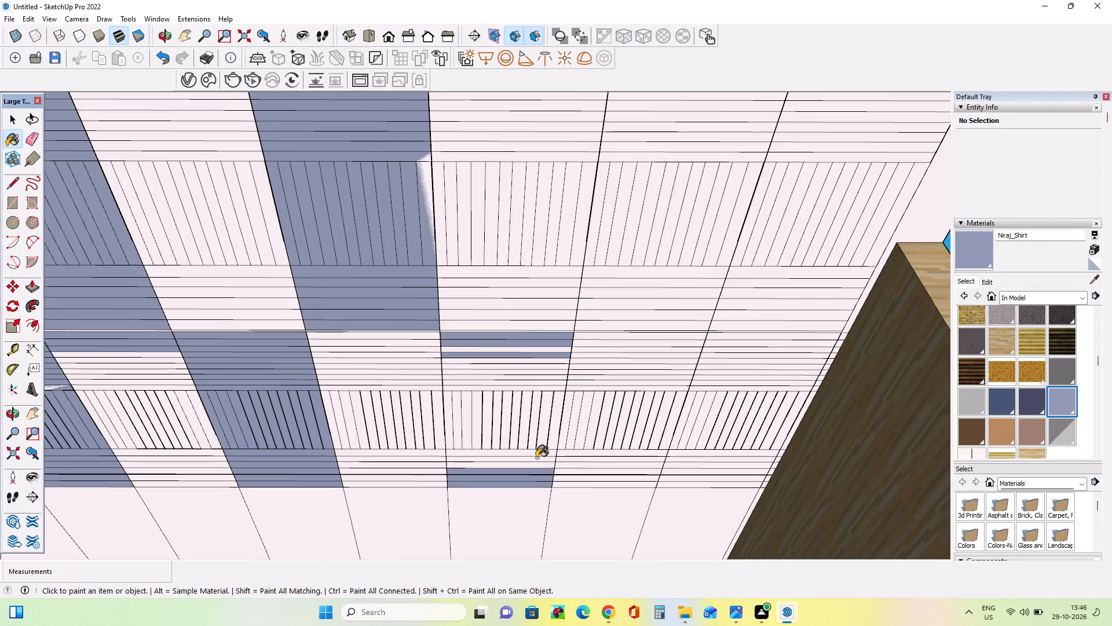
double_click(536, 457)
left_click(539, 454)
Paint the crosswise slats of the eighth column's second-row slat panel with Niraj_Shirt.
double_click(541, 447)
left_click(543, 438)
left_click(482, 421)
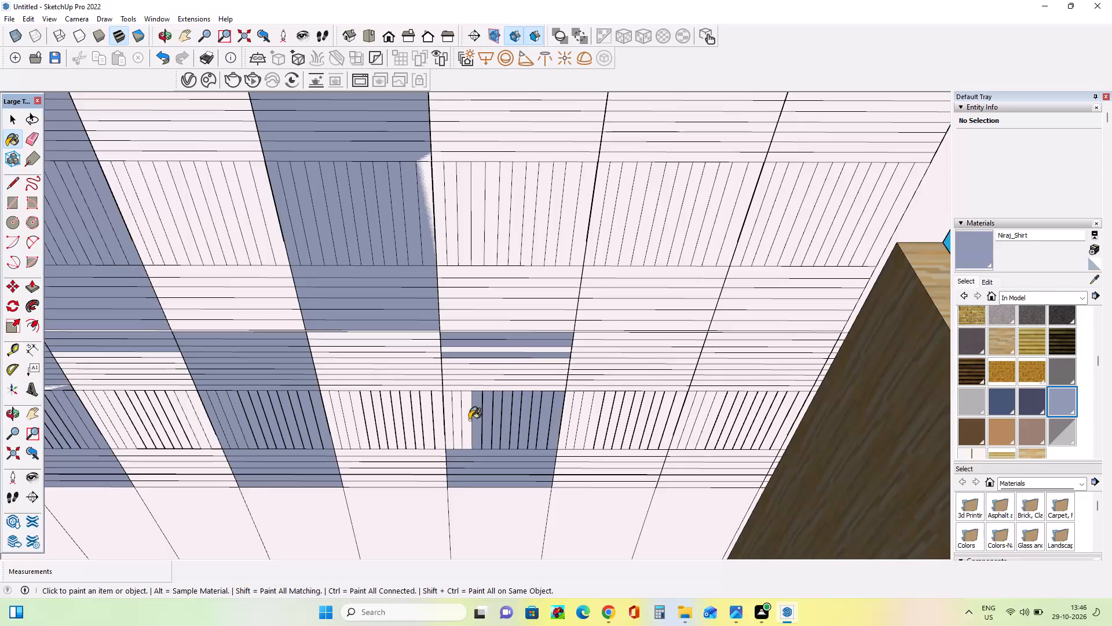
double_click(469, 420)
left_click(456, 419)
left_click(450, 416)
Paint the remaining lengthwise strips in front of the eighth column's second-row slat panel with Niraj_Shirt.
left_click(453, 395)
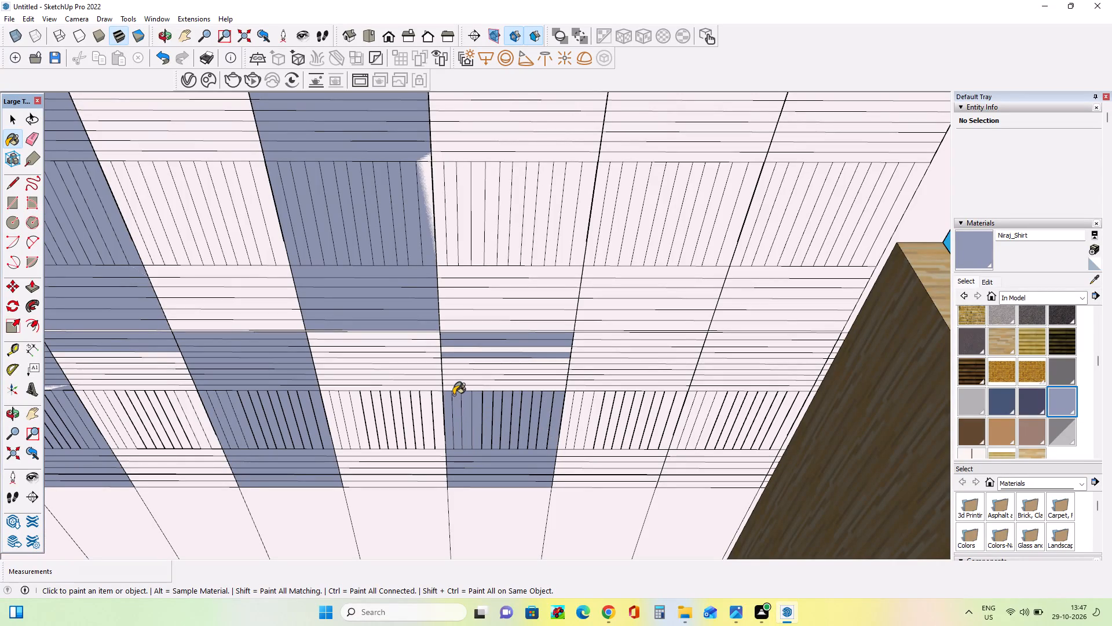
triple_click(454, 390)
double_click(458, 385)
left_click(461, 381)
scroll(470, 376, "up", 3)
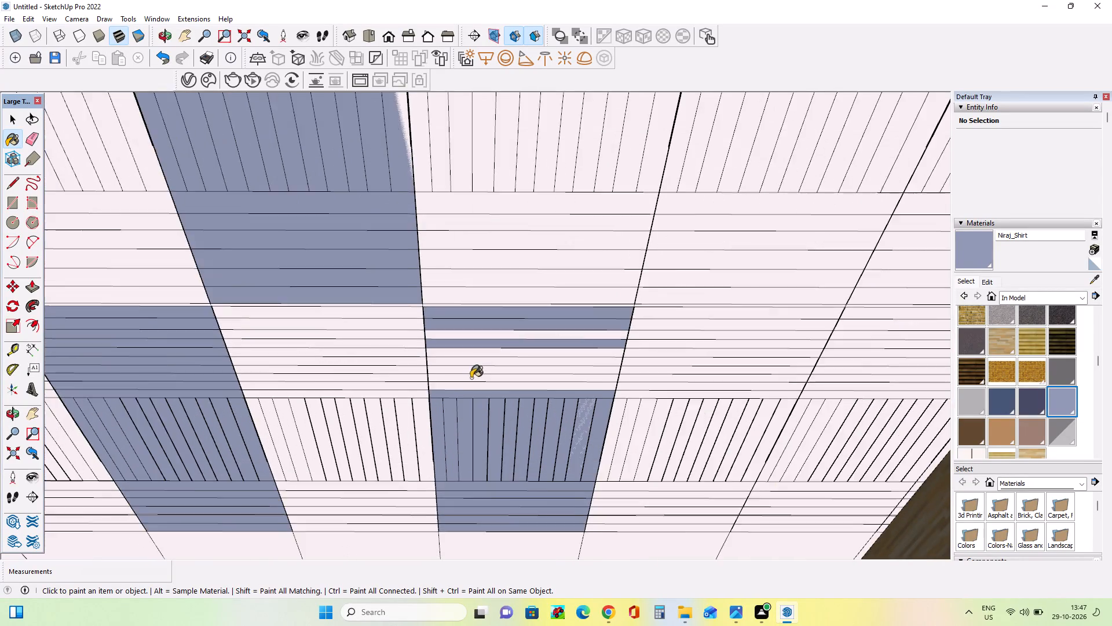
scroll(471, 378, "up", 3)
left_click(502, 321)
left_click(500, 350)
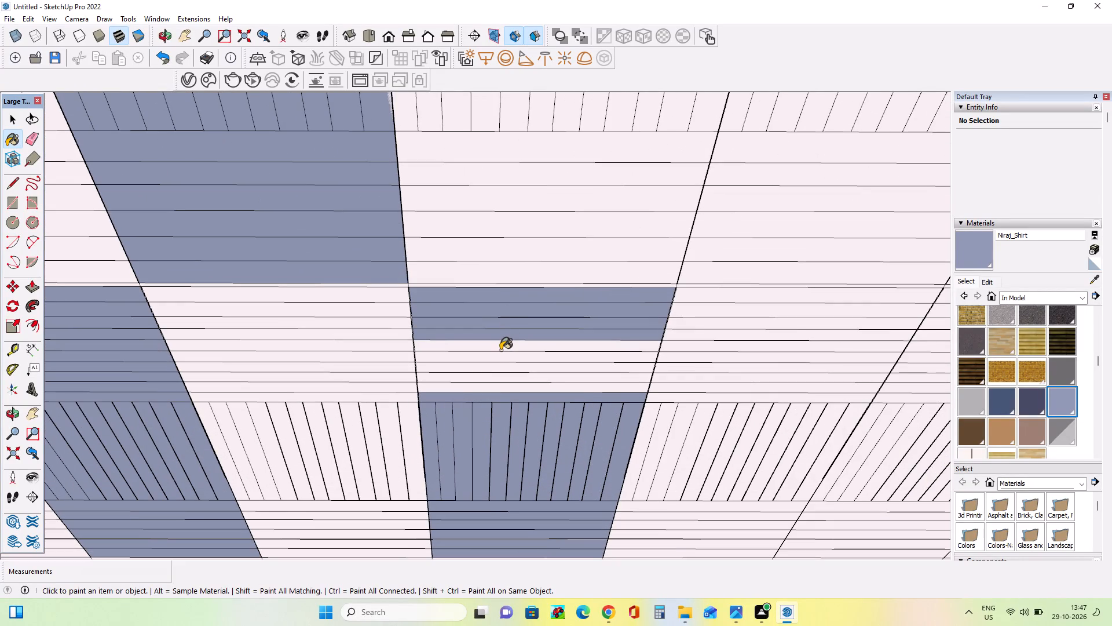
left_click(499, 357)
left_click(500, 361)
left_click(504, 368)
left_click(504, 376)
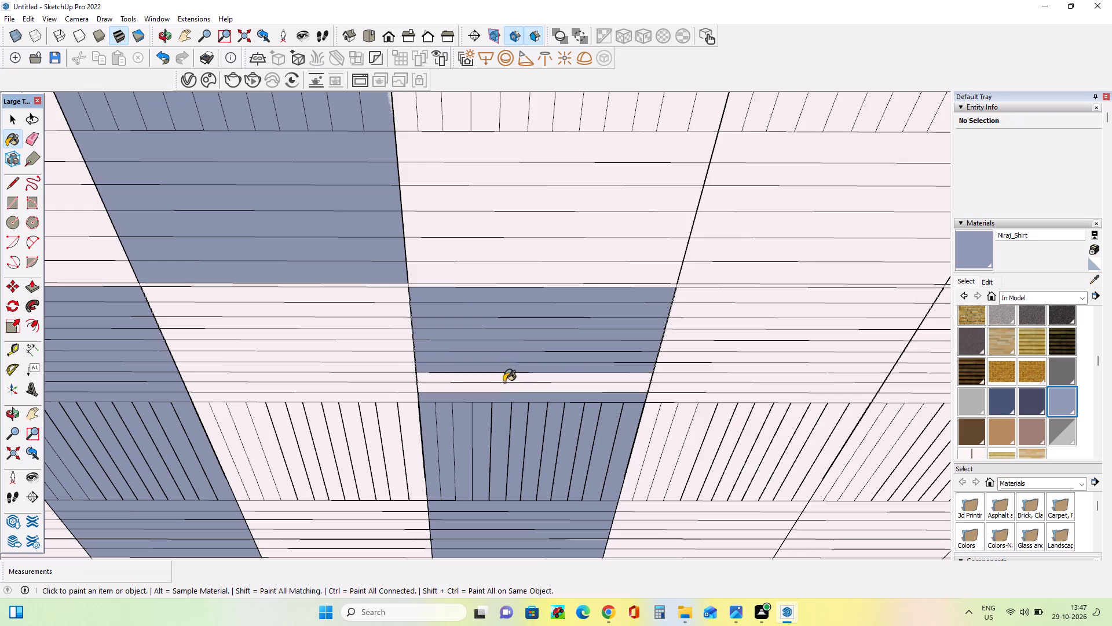
left_click(504, 383)
left_click(506, 391)
left_click(507, 386)
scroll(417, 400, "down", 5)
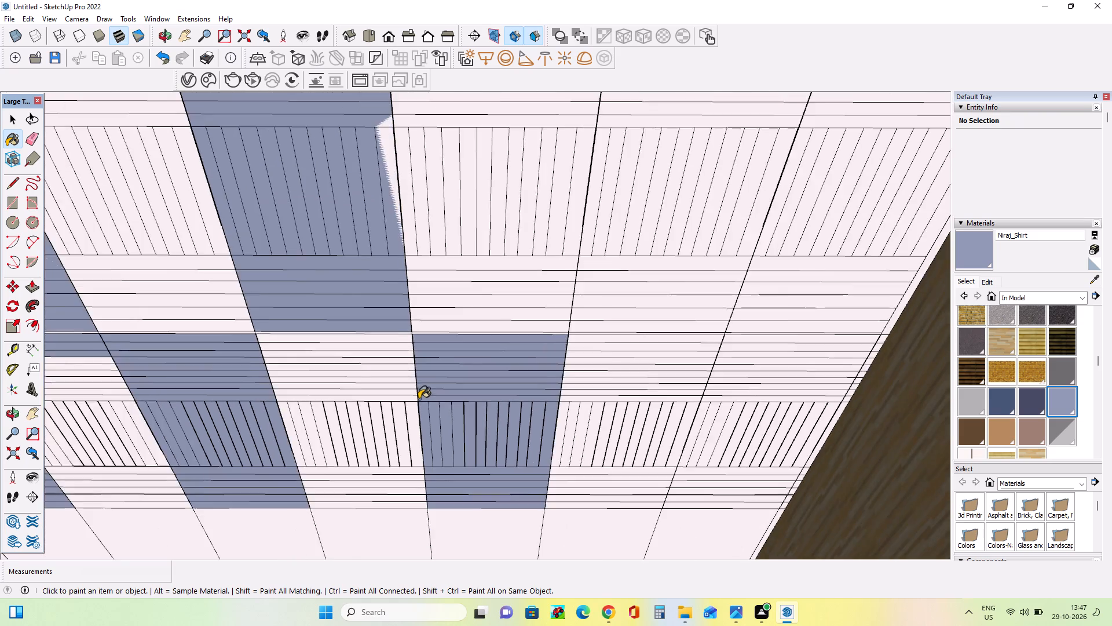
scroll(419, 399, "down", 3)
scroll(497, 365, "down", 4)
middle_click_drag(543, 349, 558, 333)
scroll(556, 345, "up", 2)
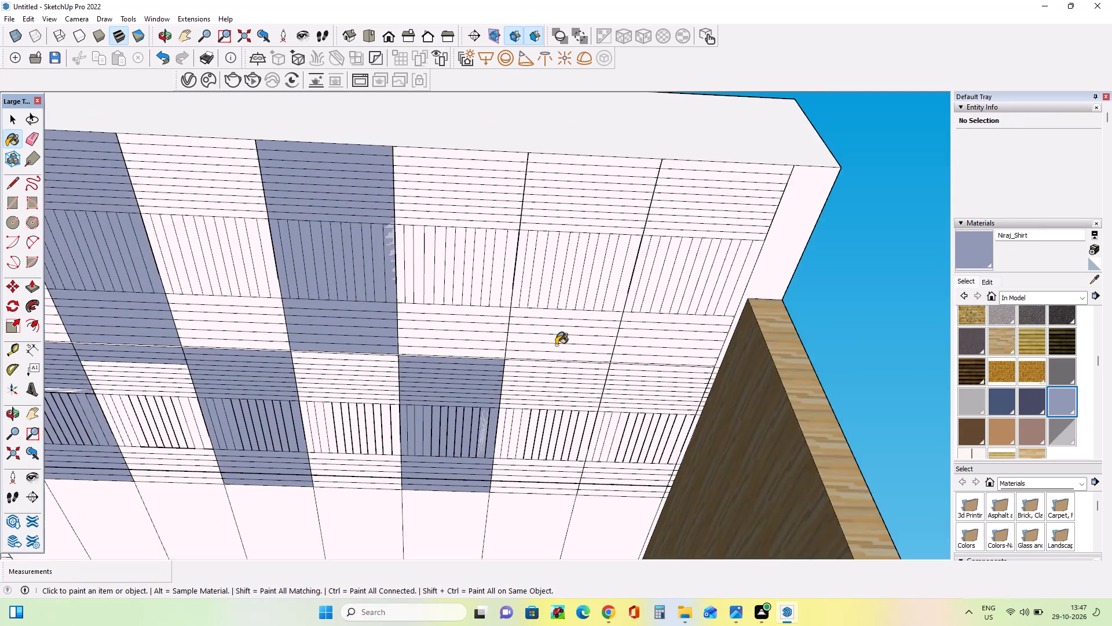
Paint the lengthwise strips behind the ninth column's first-row slat panel with Niraj_Shirt.
scroll(556, 345, "up", 4)
left_click(539, 358)
left_click(540, 351)
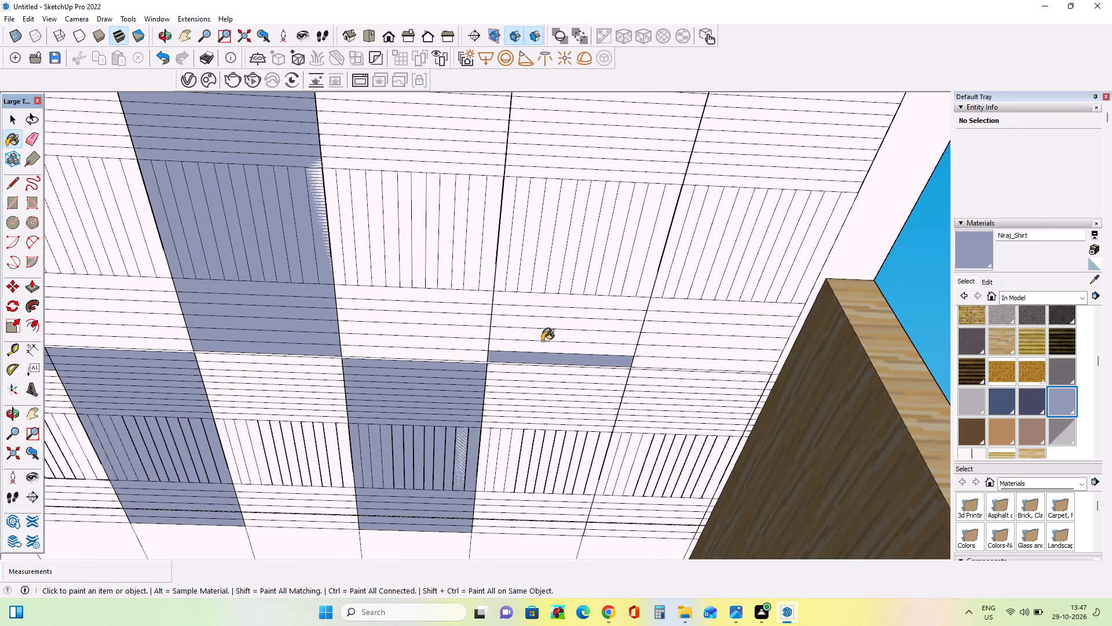
left_click(543, 336)
left_click(543, 329)
left_click(548, 317)
left_click(551, 309)
left_click(551, 316)
left_click(547, 325)
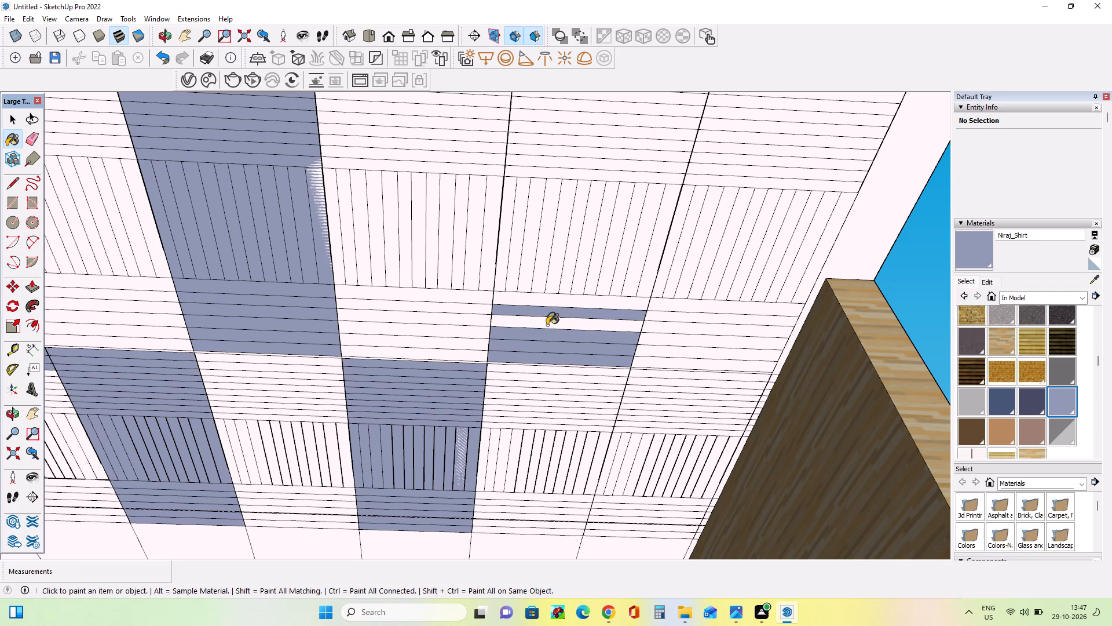
left_click(546, 306)
left_click(550, 296)
Paint the crosswise slats of the ninth column's first-row panel with Niraj_Shirt.
left_click(539, 283)
left_click(526, 282)
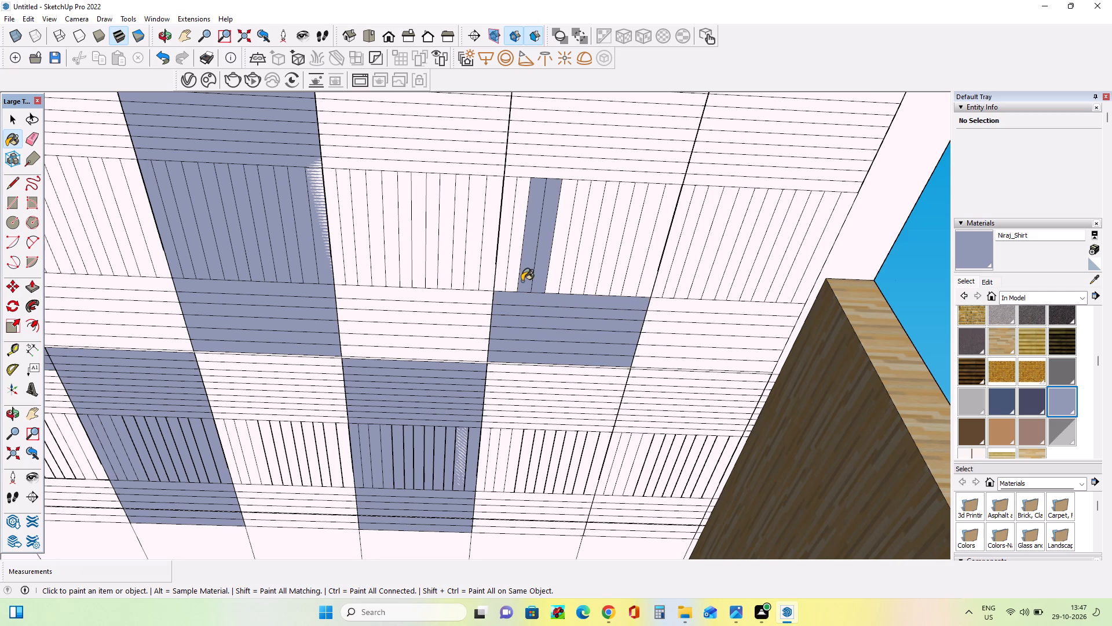
left_click(521, 281)
left_click(511, 280)
left_click(504, 278)
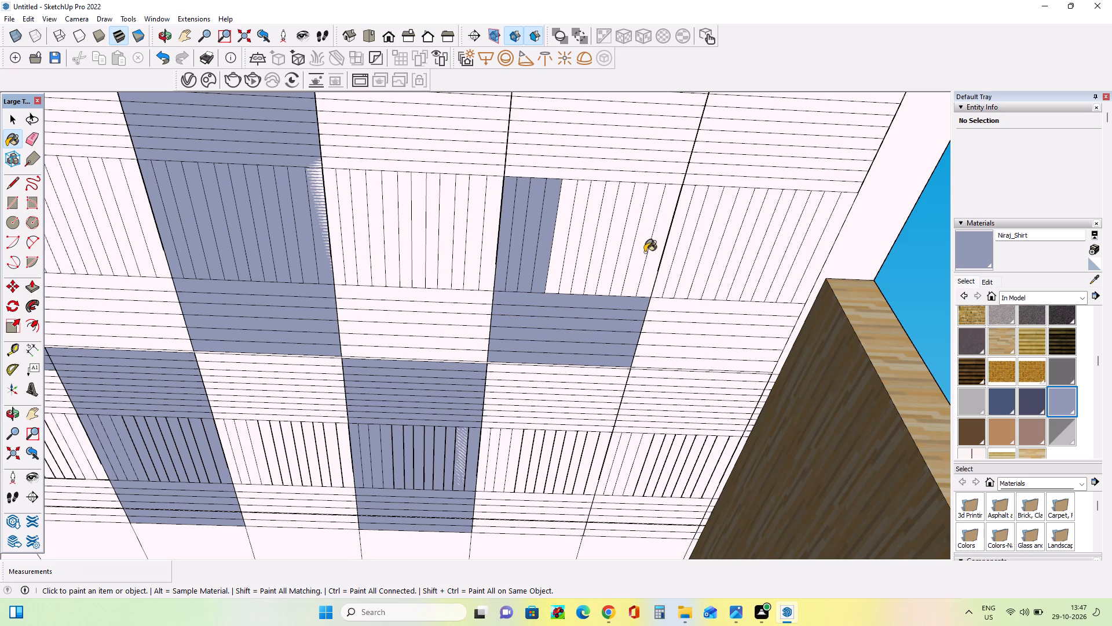
left_click(597, 236)
left_click(605, 236)
left_click(625, 237)
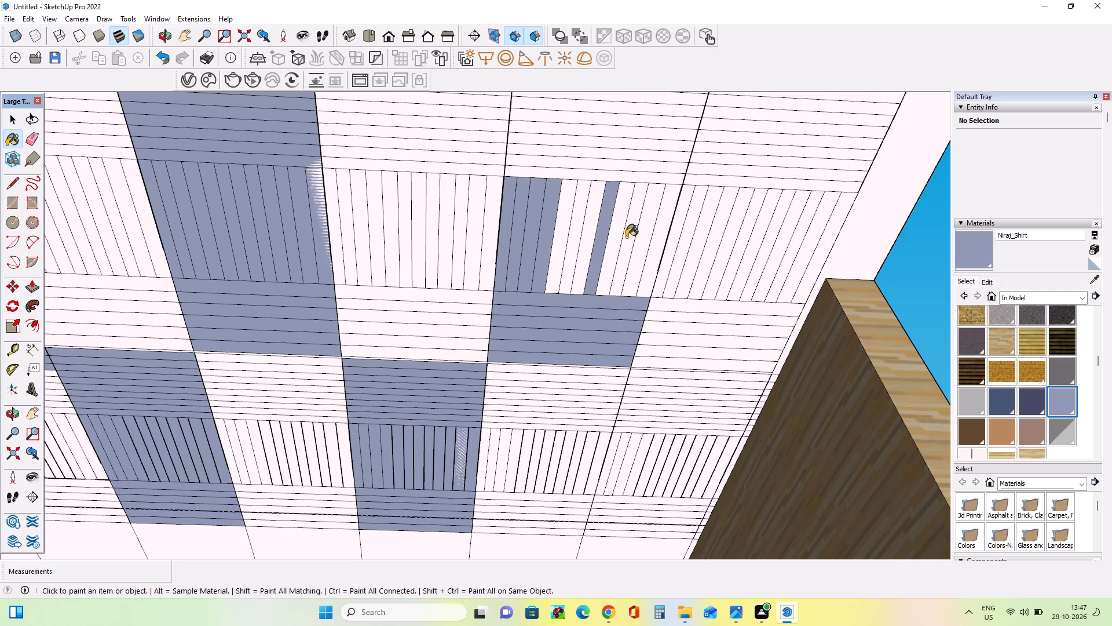
left_click(630, 236)
left_click(641, 235)
left_click(650, 235)
left_click(660, 235)
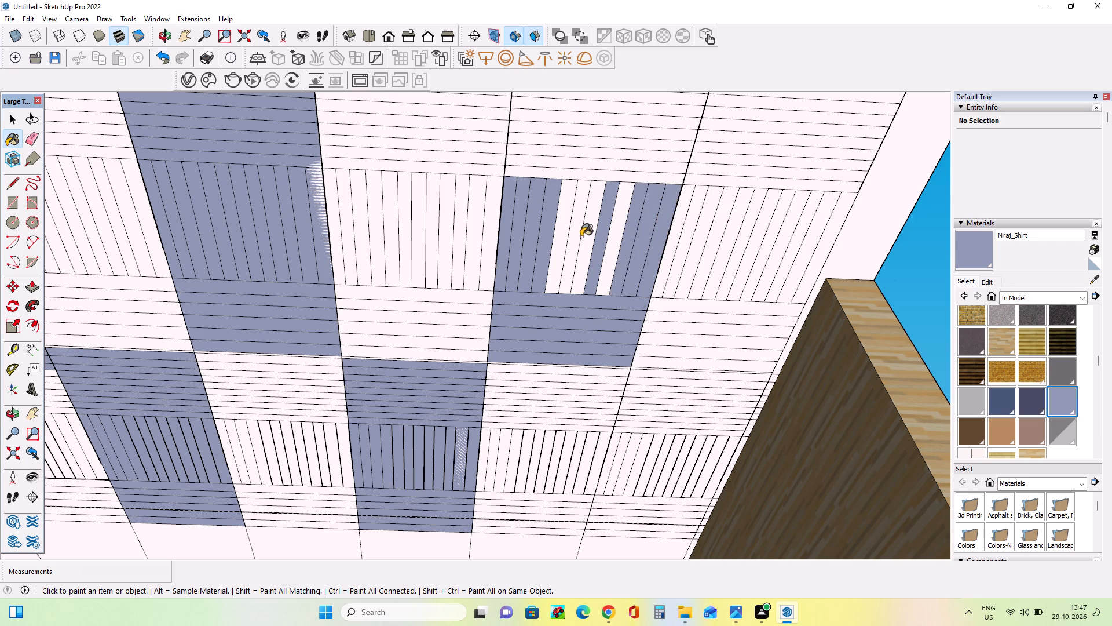
left_click(580, 236)
left_click(565, 236)
left_click(573, 236)
left_click(592, 237)
left_click(617, 239)
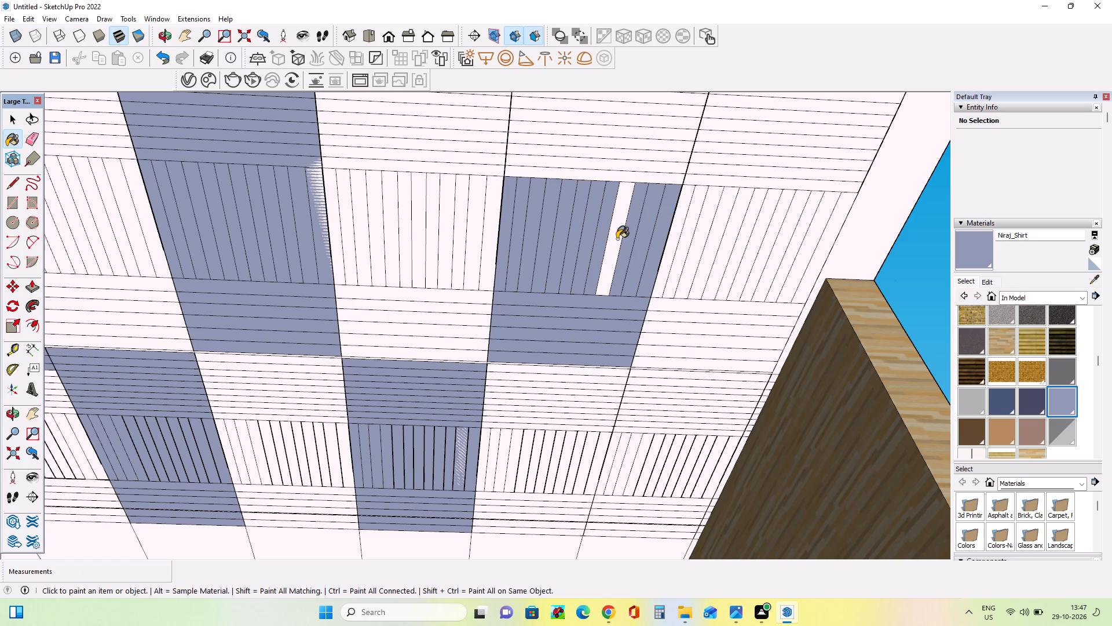
Paint the lengthwise strips in front of the ninth column's first-row slats, up to the roof's front edge, with Niraj_Shirt.
scroll(573, 304, "down", 5)
scroll(602, 177, "up", 3)
left_click(606, 170)
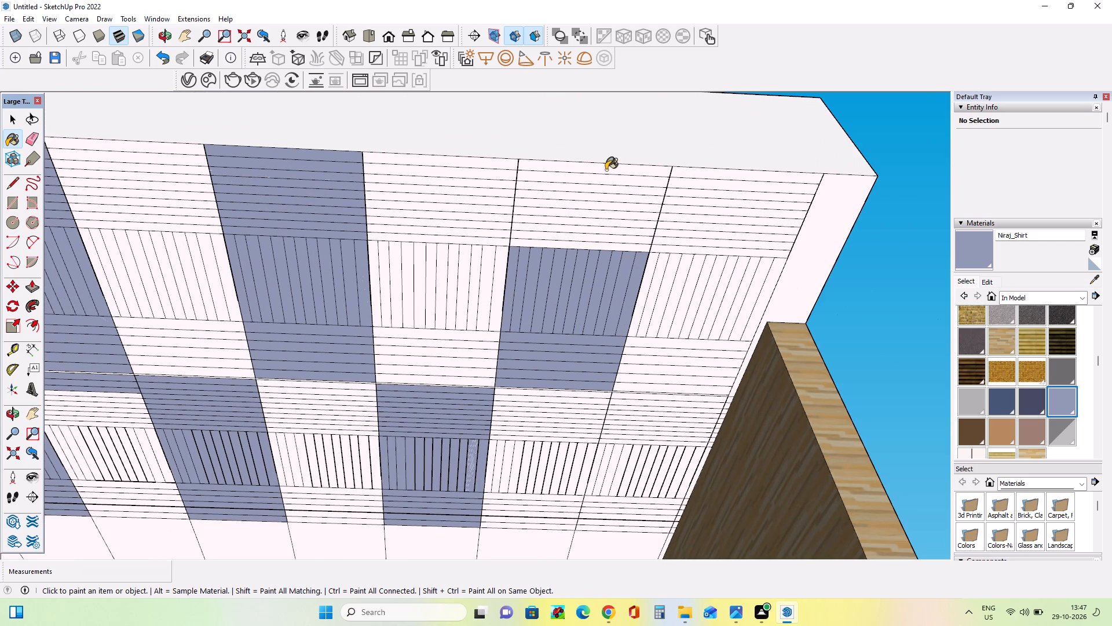
left_click(606, 179)
left_click(608, 186)
left_click(609, 190)
left_click(608, 199)
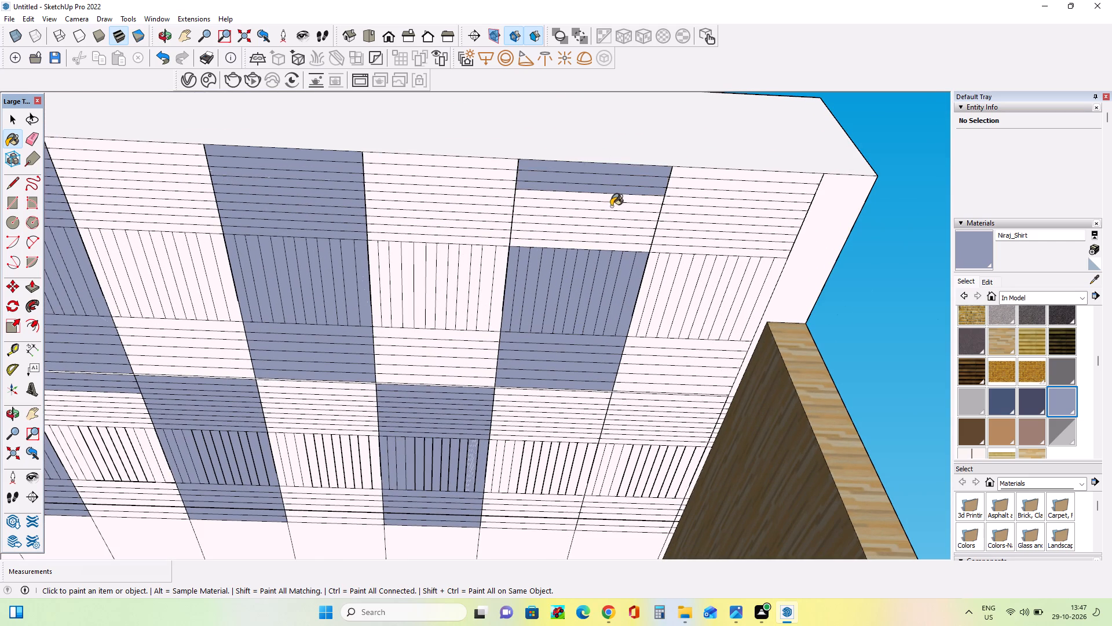
left_click(611, 206)
left_click(615, 219)
left_click(615, 217)
left_click(615, 225)
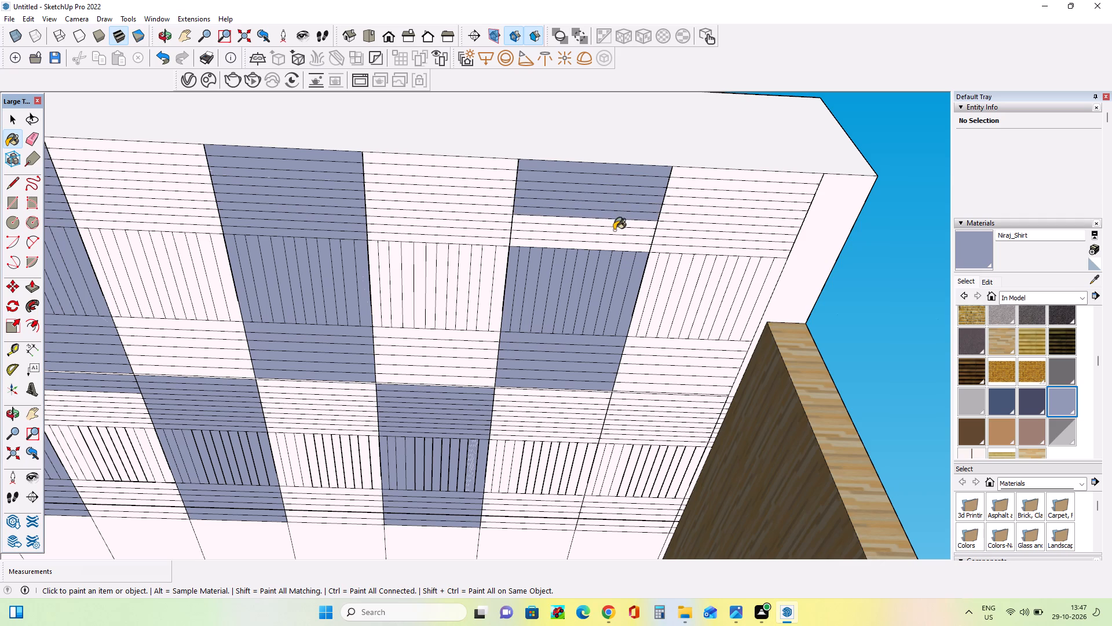
left_click(614, 230)
left_click(615, 241)
left_click(615, 245)
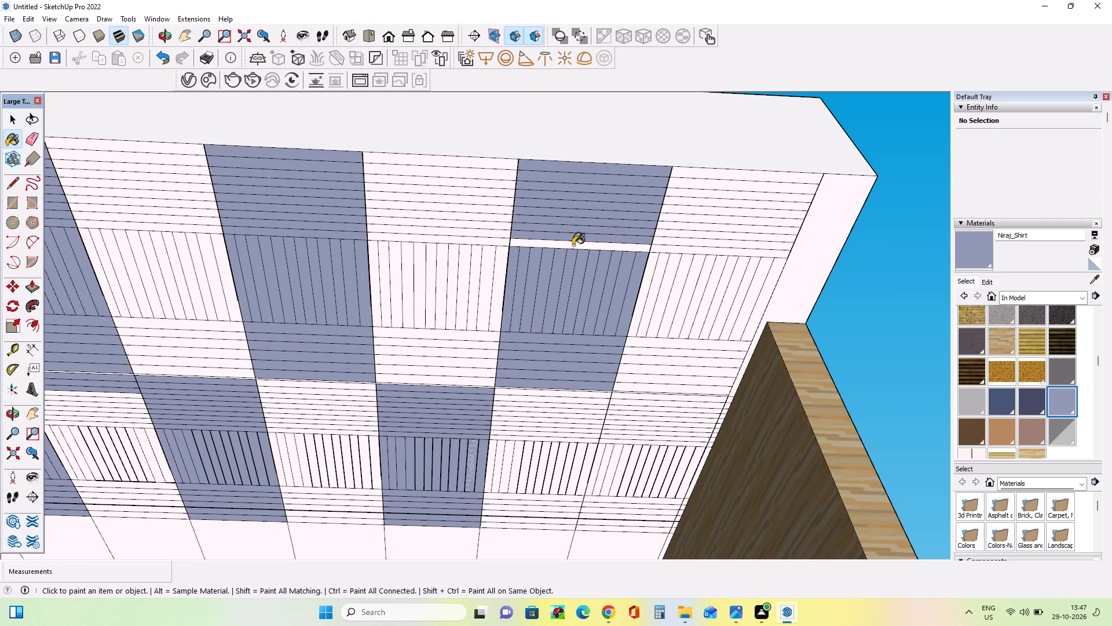
Paint the first lengthwise strips at the front of the tenth column's second-row panel with Niraj_Shirt.
scroll(473, 238, "down", 4)
middle_click_drag(694, 308, 681, 303)
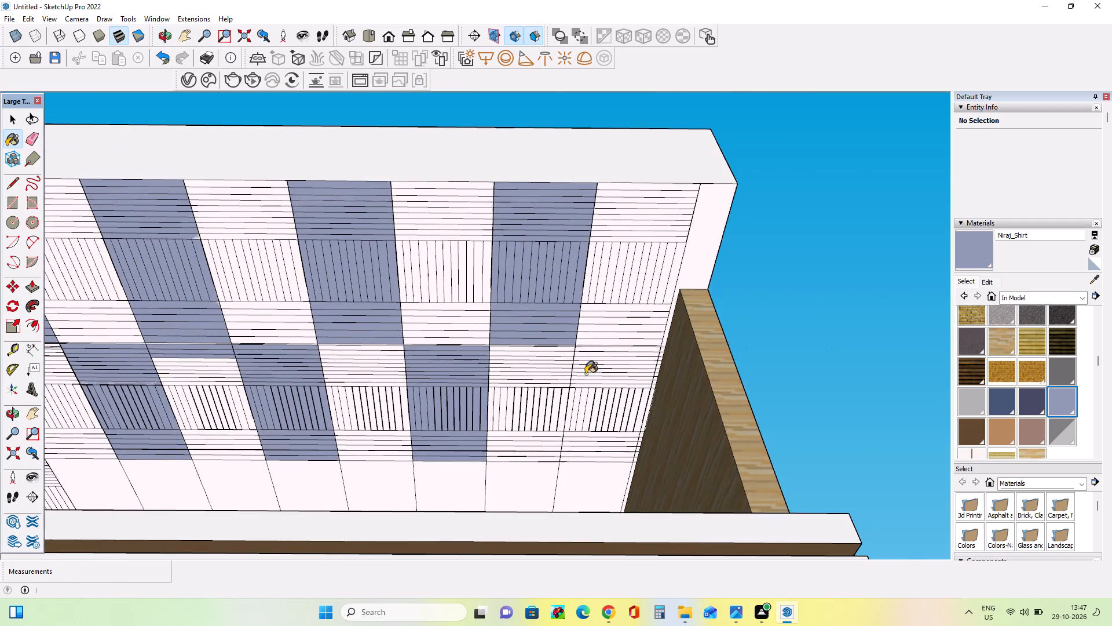
scroll(586, 374, "up", 4)
middle_click_drag(602, 373, 615, 373)
scroll(609, 381, "up", 3)
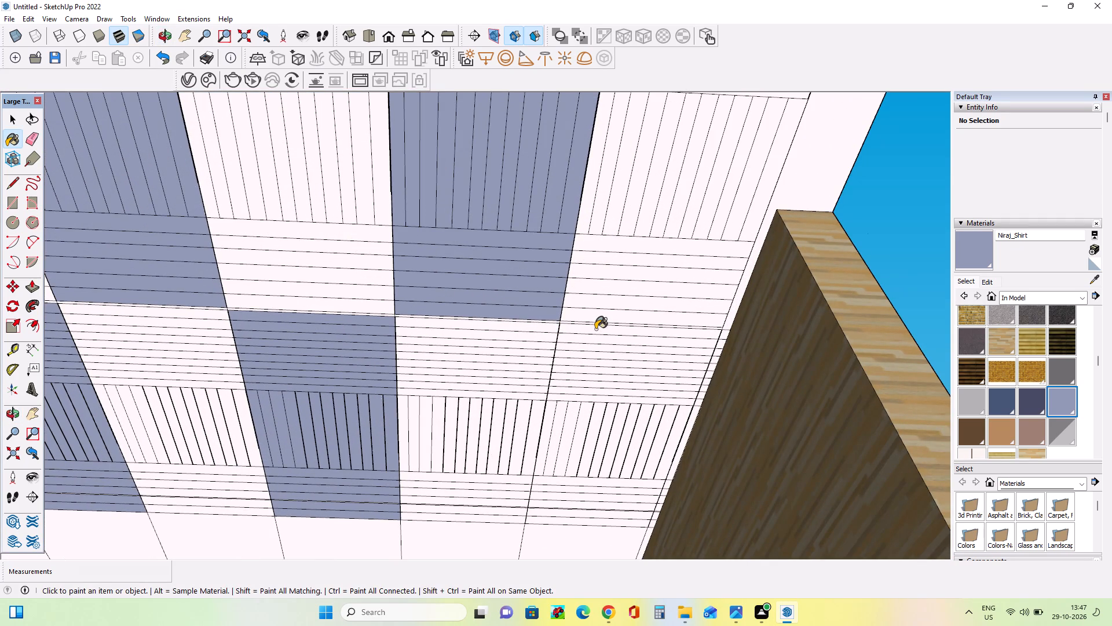
left_click(596, 322)
left_click(596, 327)
left_click(597, 333)
left_click(598, 340)
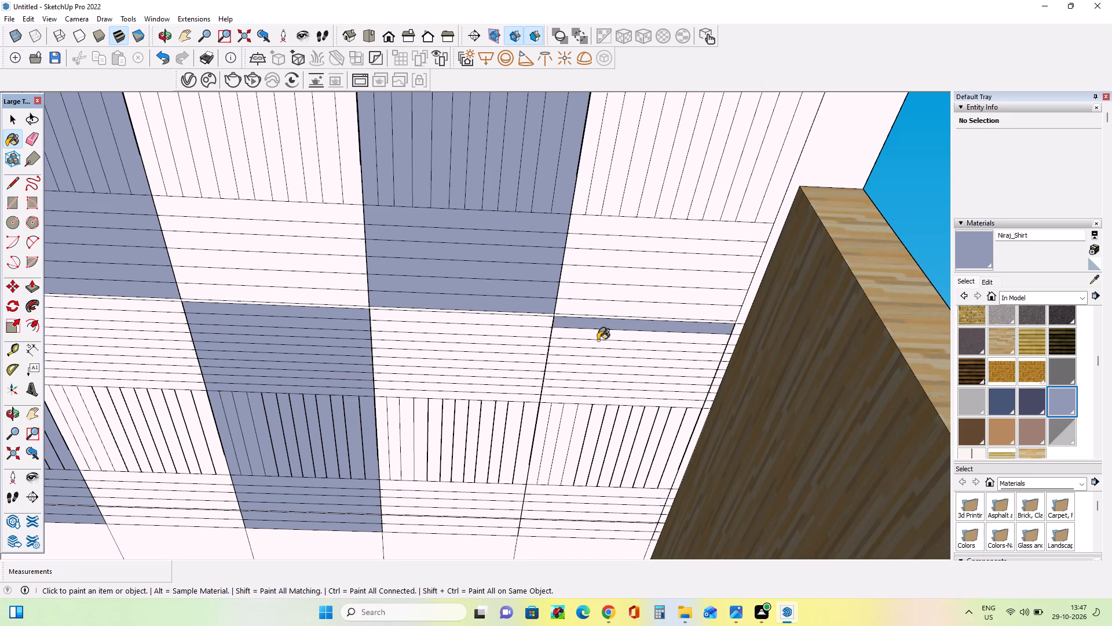
left_click(600, 348)
left_click(601, 353)
left_click(604, 347)
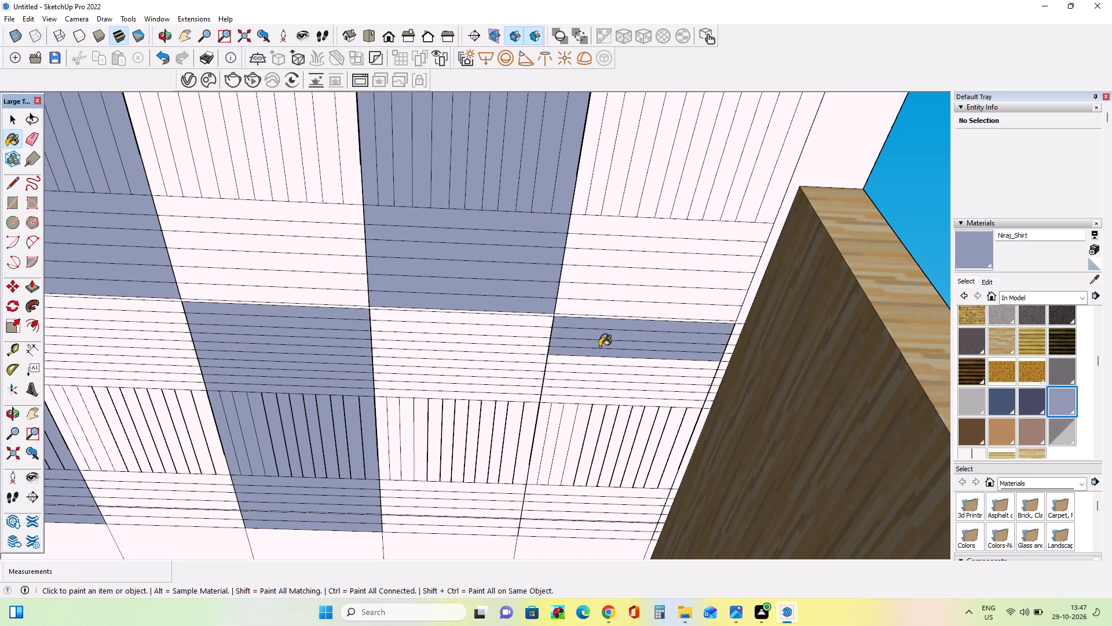
Paint the lengthwise strips behind the tenth column's second-row slat panel with Niraj_Shirt.
left_click(620, 538)
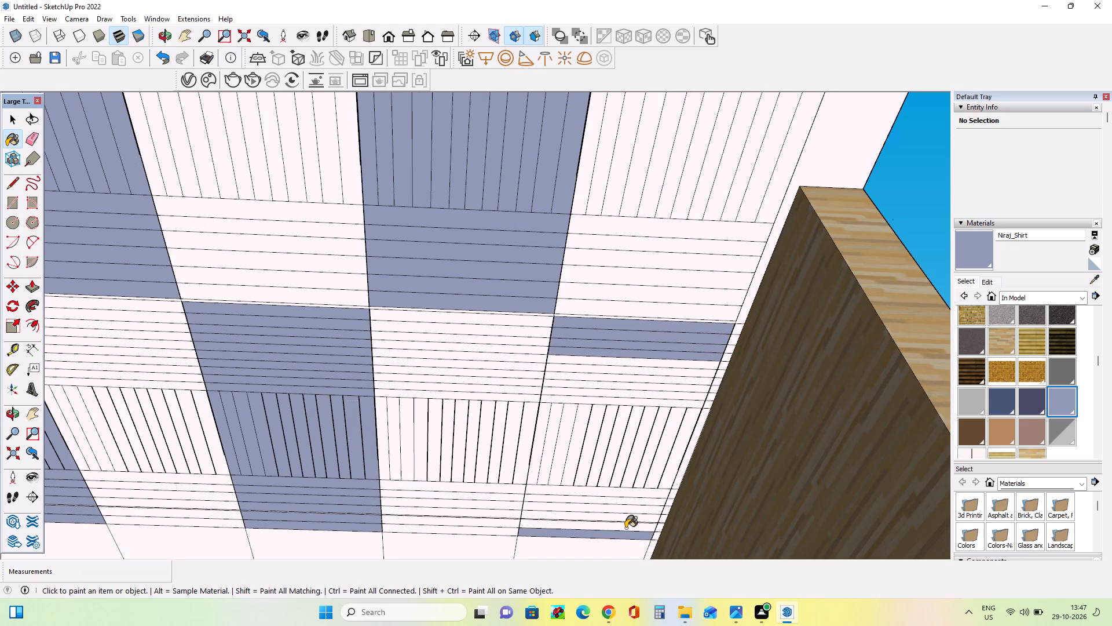
left_click(625, 528)
left_click(630, 523)
double_click(636, 516)
double_click(638, 512)
left_click(643, 503)
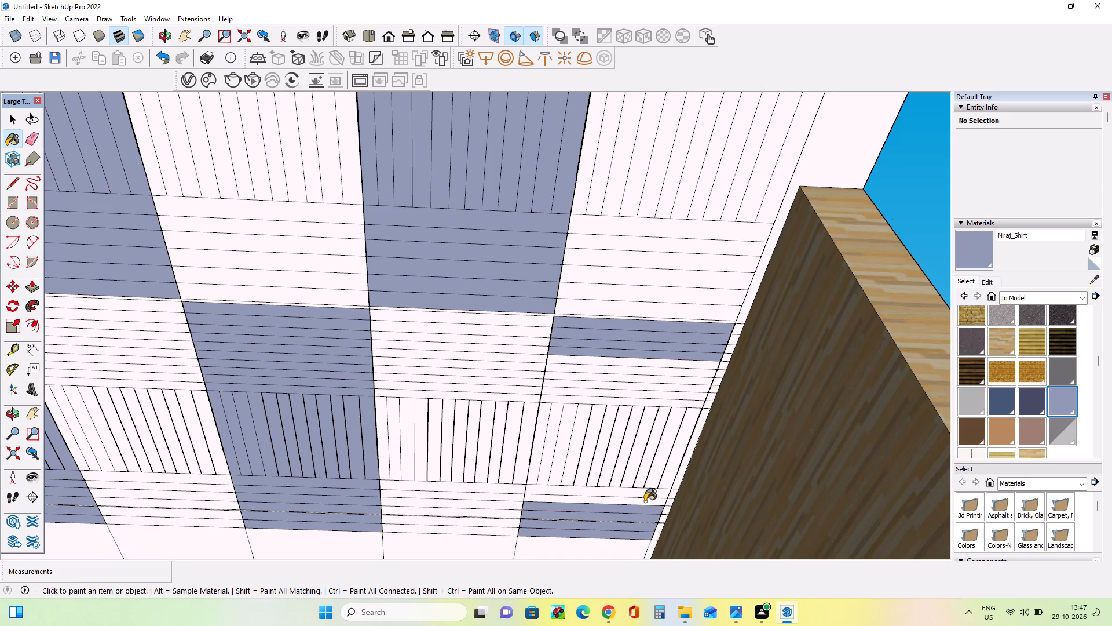
left_click(646, 498)
left_click(647, 494)
left_click(652, 488)
Paint the crosswise slats of the tenth column's second-row panel with Niraj_Shirt.
left_click(668, 481)
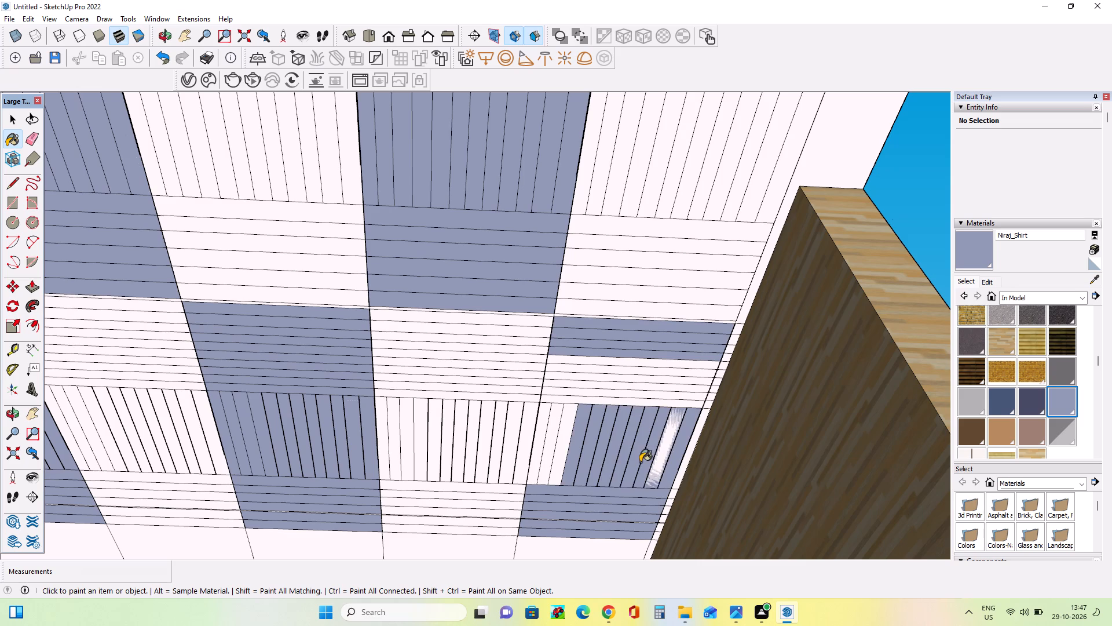
left_click(565, 452)
left_click(543, 446)
left_click(549, 446)
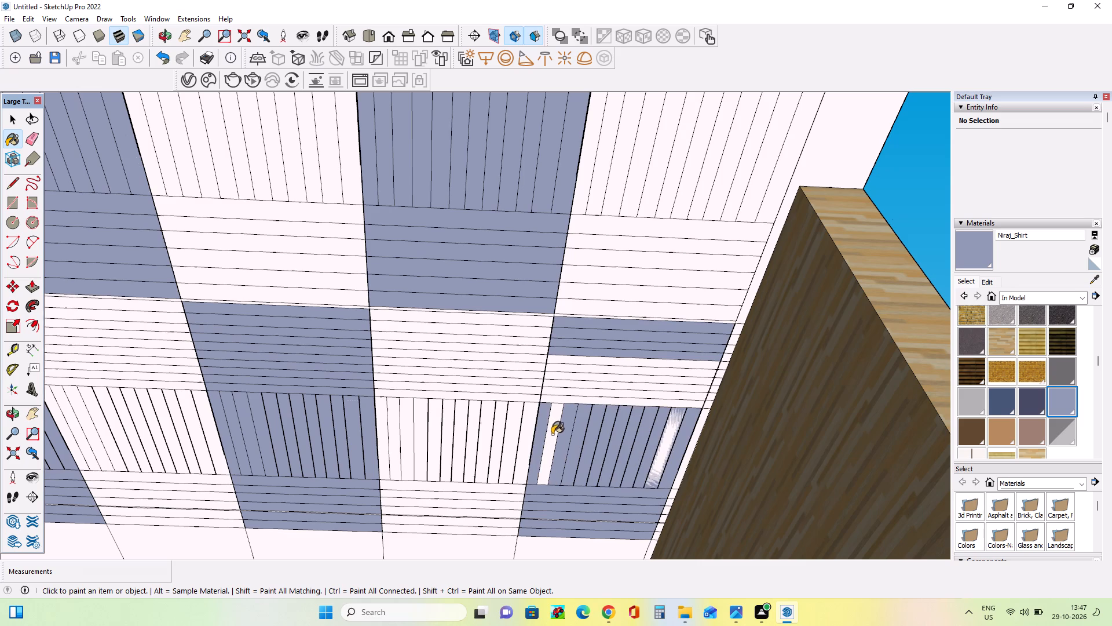
Paint the remaining front lengthwise strips and the last pale slat of the tenth column's second-row panel with Niraj_Shirt.
double_click(575, 390)
left_click(576, 399)
double_click(577, 386)
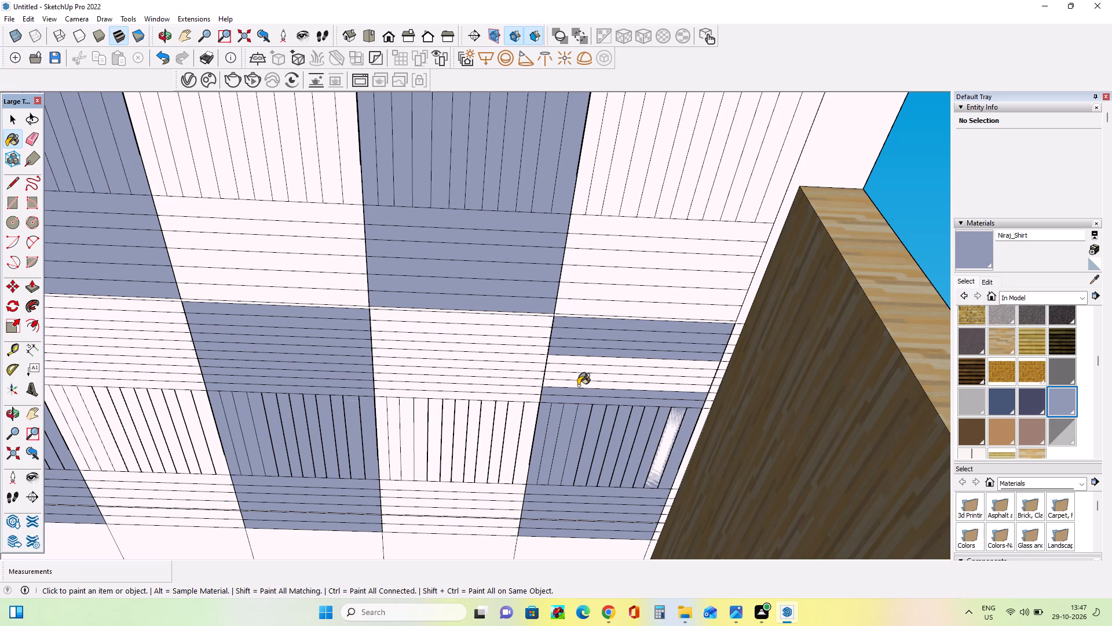
left_click(580, 380)
double_click(583, 374)
double_click(584, 368)
left_click(591, 361)
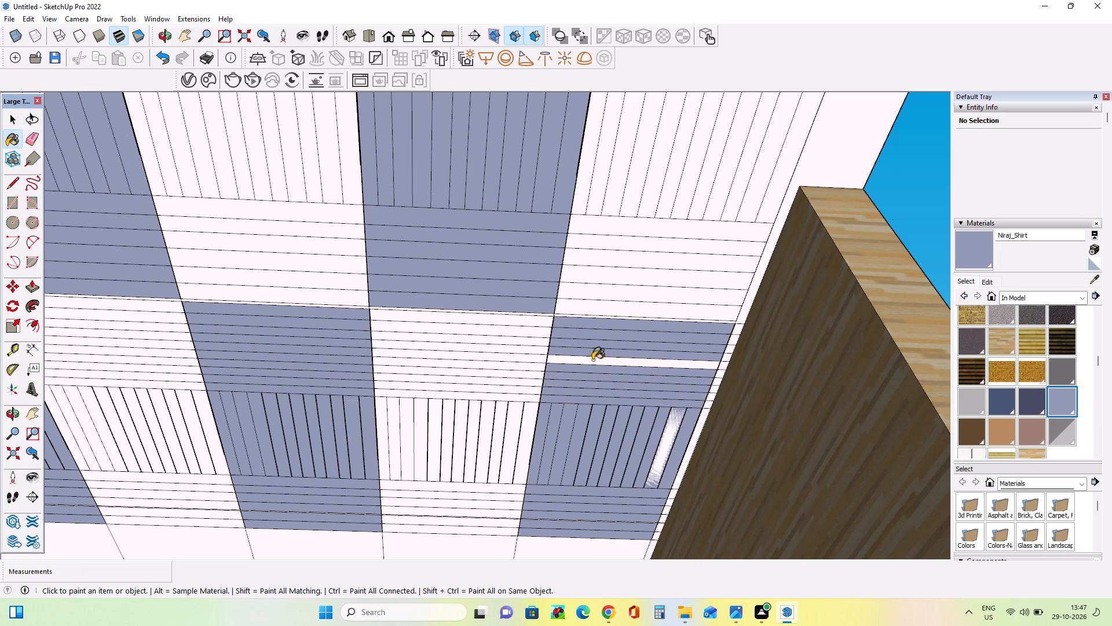
left_click(671, 427)
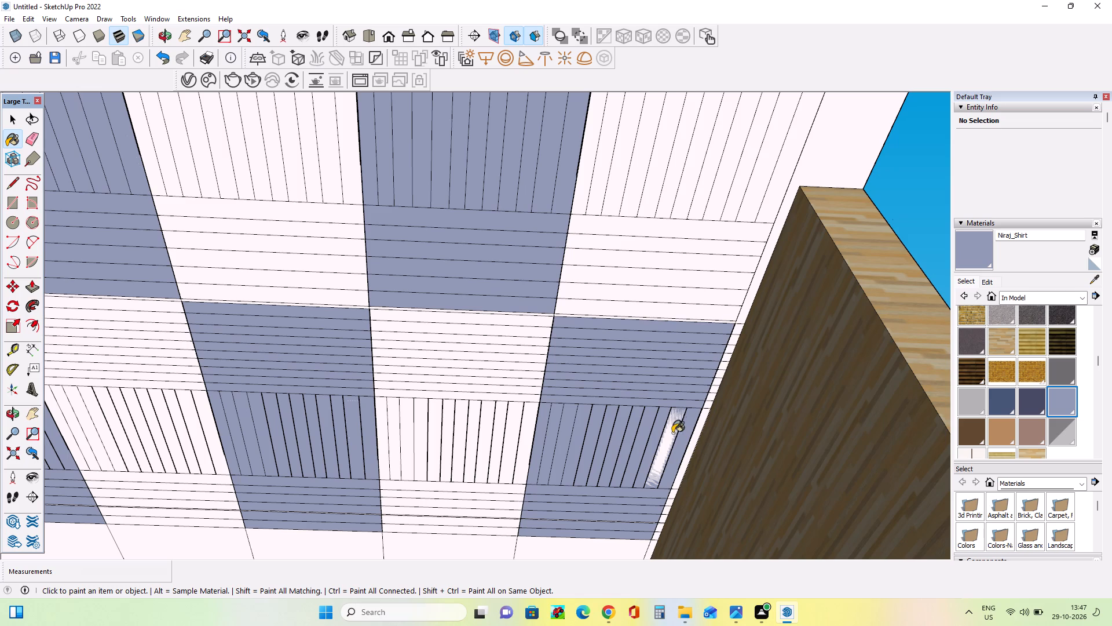
Examine the whole building from the front and from a low corner angle, comparing the patterned roof ceiling and facade with the reference image.
scroll(671, 410, "down", 19)
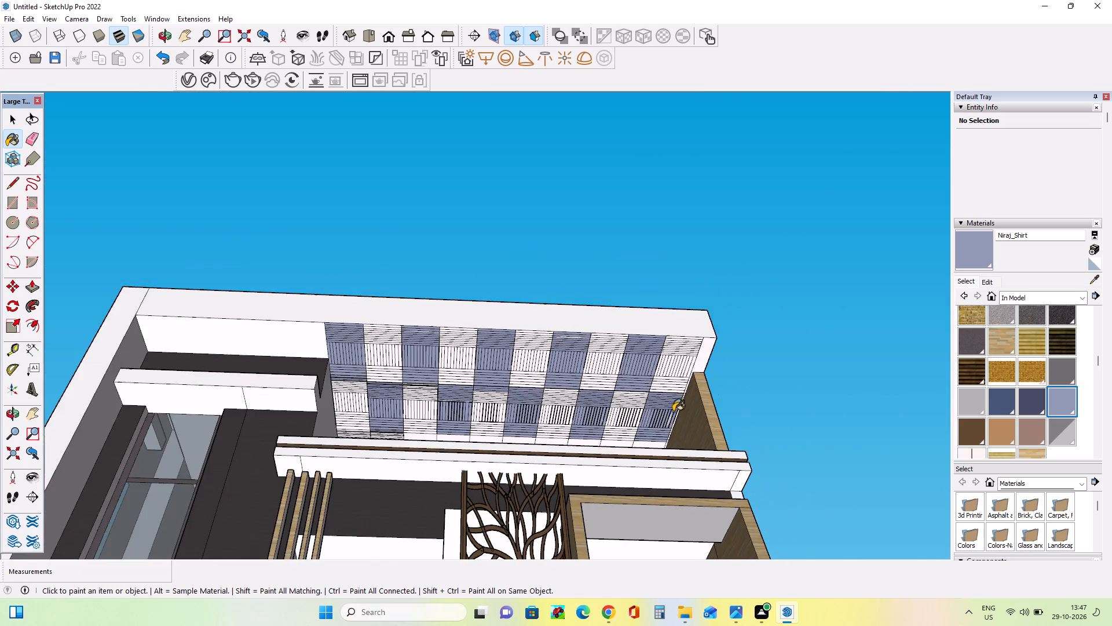
scroll(673, 412, "down", 12)
middle_click_drag(682, 427, 696, 464)
scroll(696, 464, "down", 2)
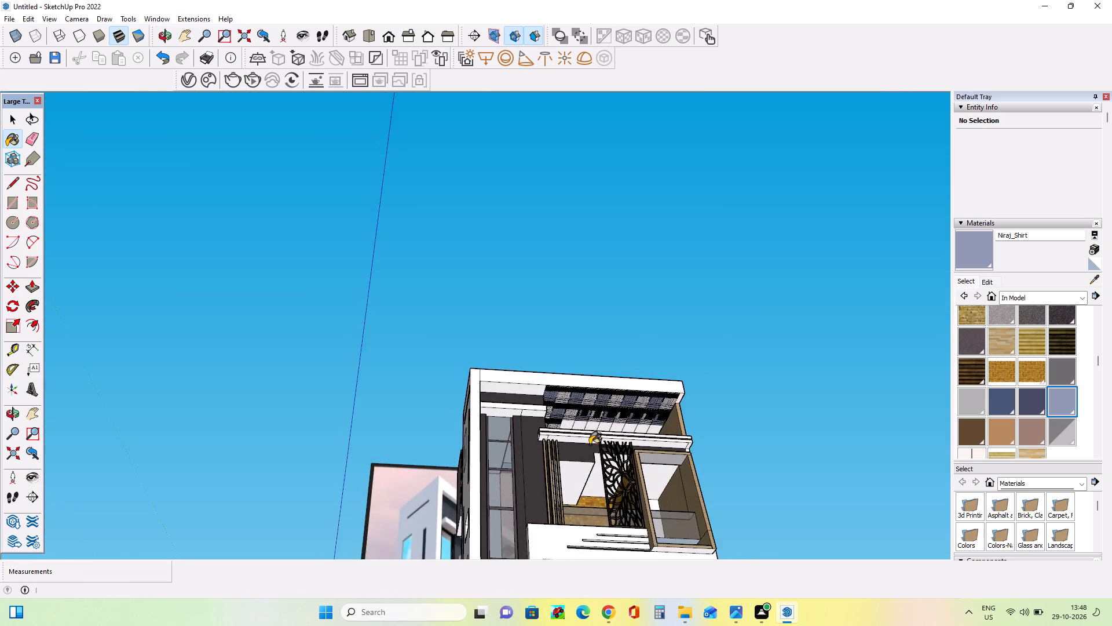
scroll(590, 445, "down", 7)
middle_click_drag(636, 470, 636, 508)
scroll(572, 483, "up", 4)
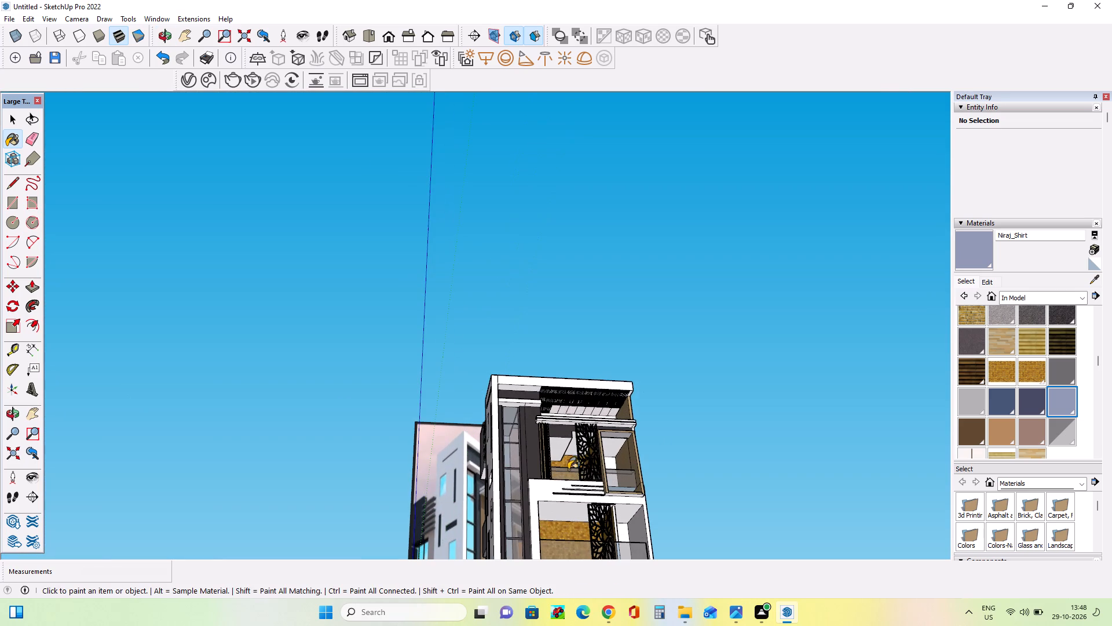
left_click(31, 422)
left_click(34, 413)
left_click_drag(408, 322, 338, 238)
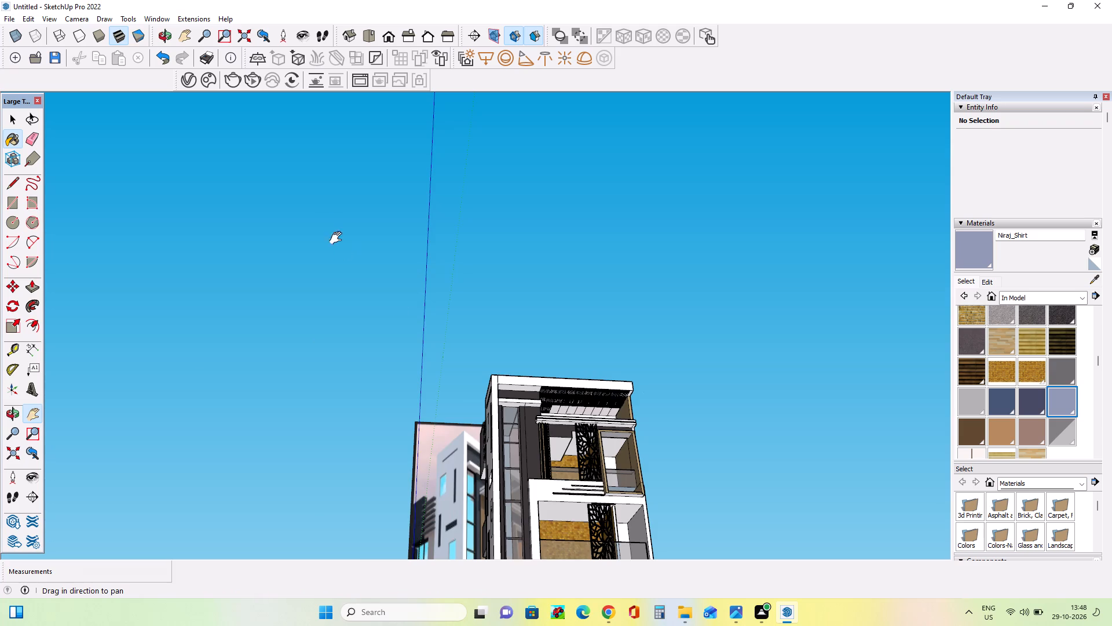
left_click_drag(338, 238, 320, 210)
left_click_drag(390, 369, 358, 309)
middle_click_drag(491, 339, 572, 563)
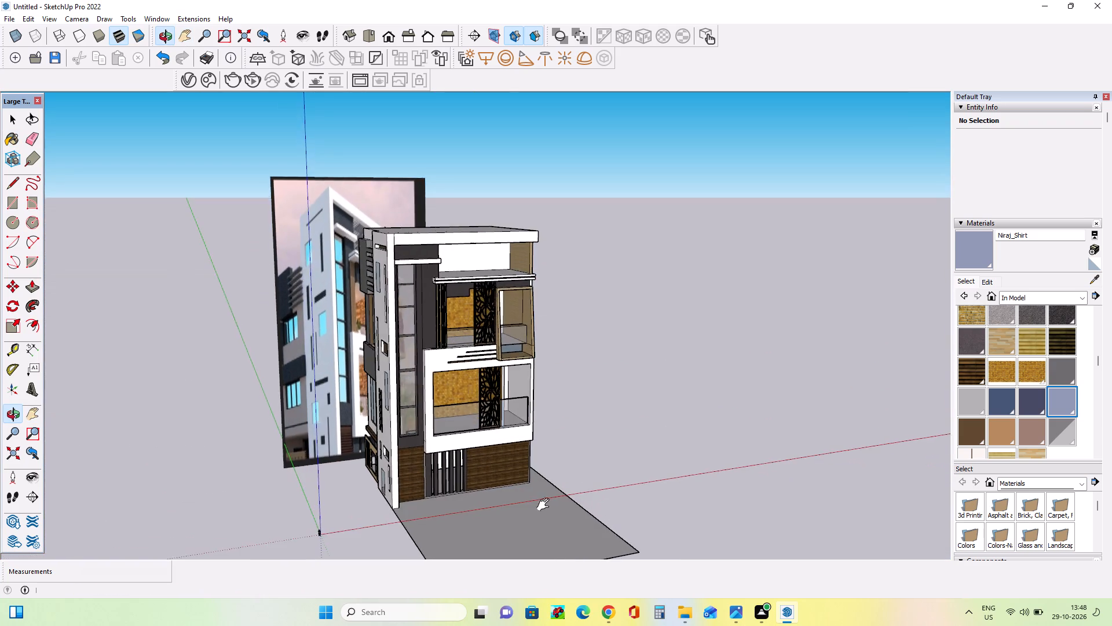
scroll(496, 421, "up", 3)
middle_click_drag(496, 434, 466, 312)
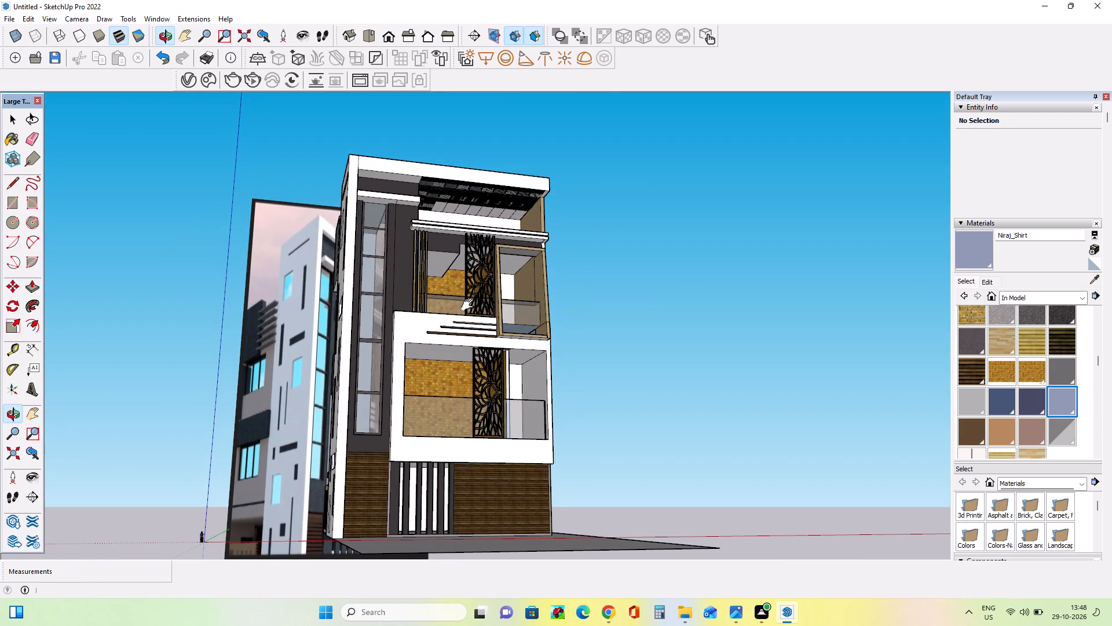
scroll(470, 305, "up", 3)
middle_click_drag(496, 329, 497, 304)
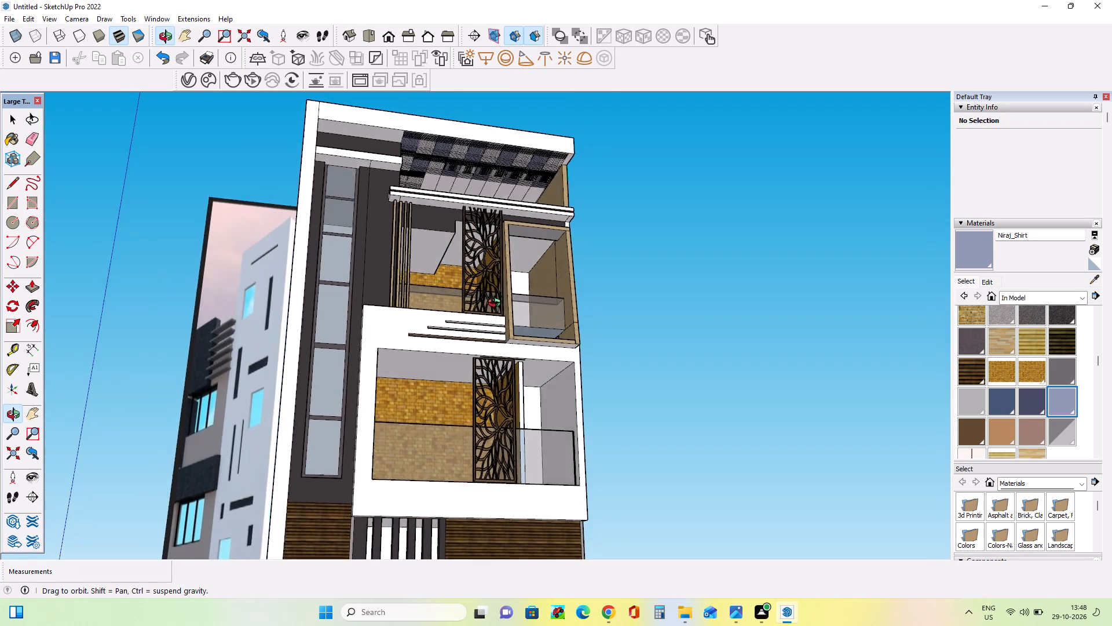
middle_click_drag(497, 304, 508, 300)
middle_click_drag(515, 307, 614, 329)
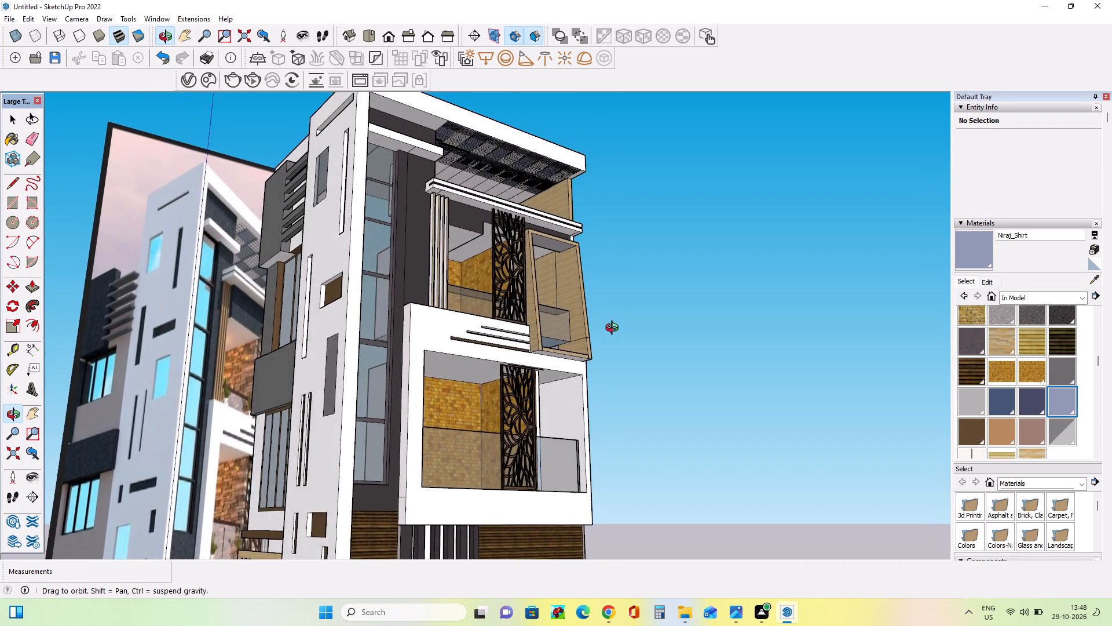
middle_click_drag(614, 329, 661, 291)
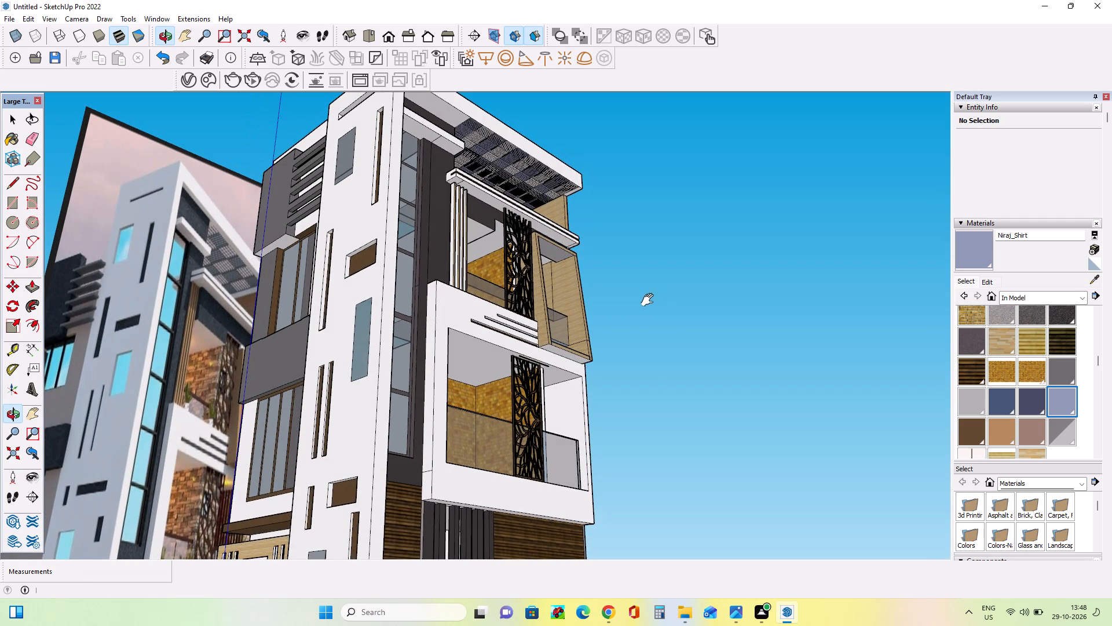
scroll(637, 318, "down", 2)
left_click_drag(491, 358, 504, 359)
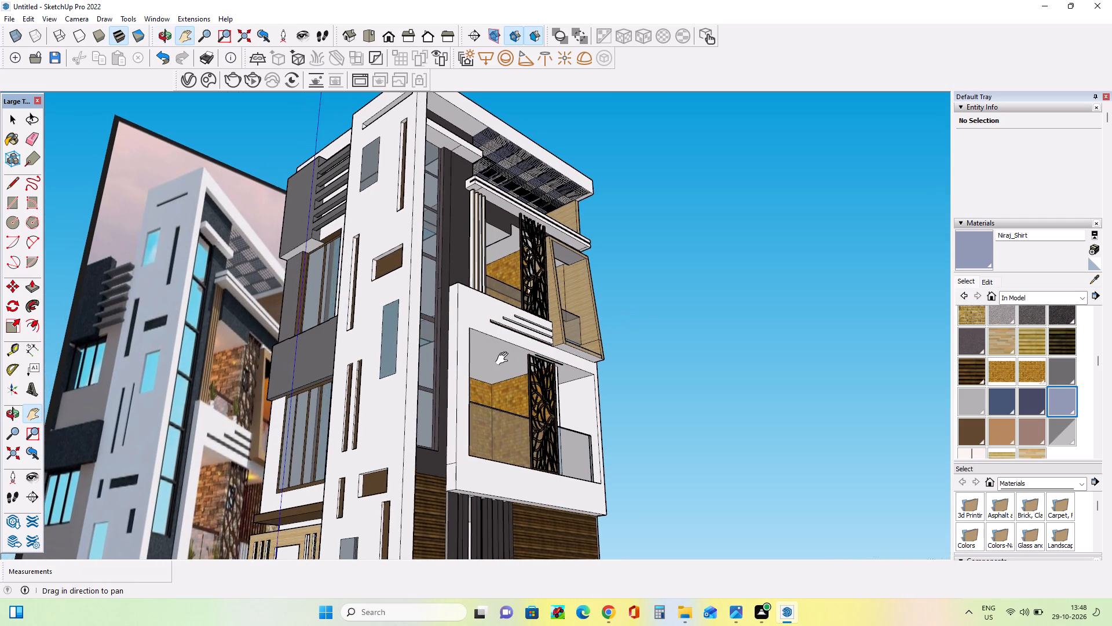
left_click_drag(504, 359, 513, 363)
scroll(514, 363, "down", 1)
middle_click_drag(514, 363, 516, 371)
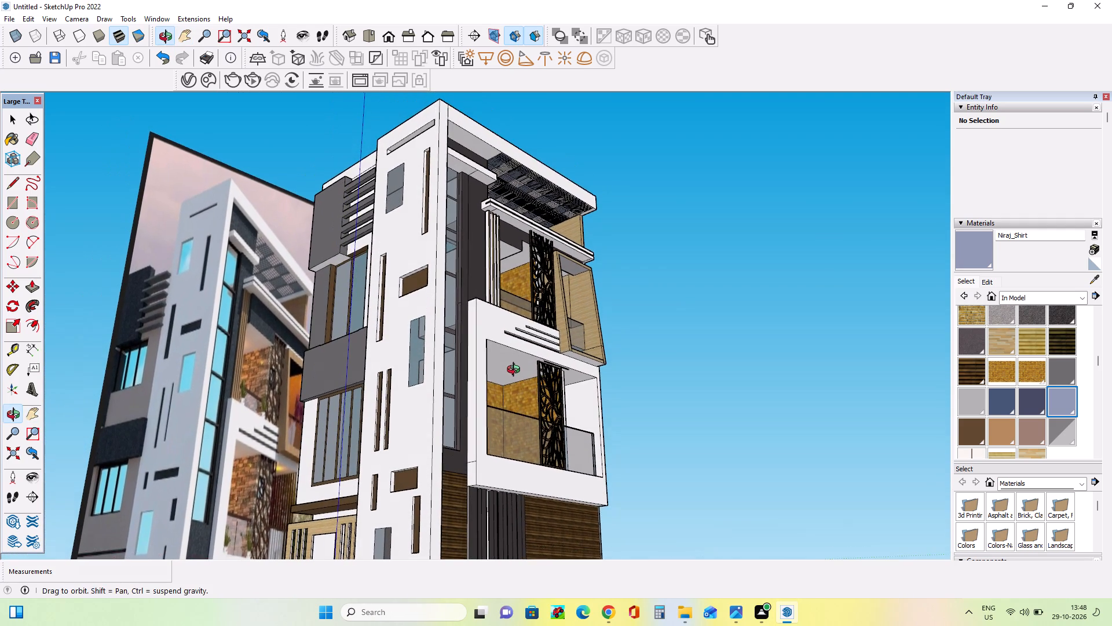
middle_click_drag(516, 371, 517, 381)
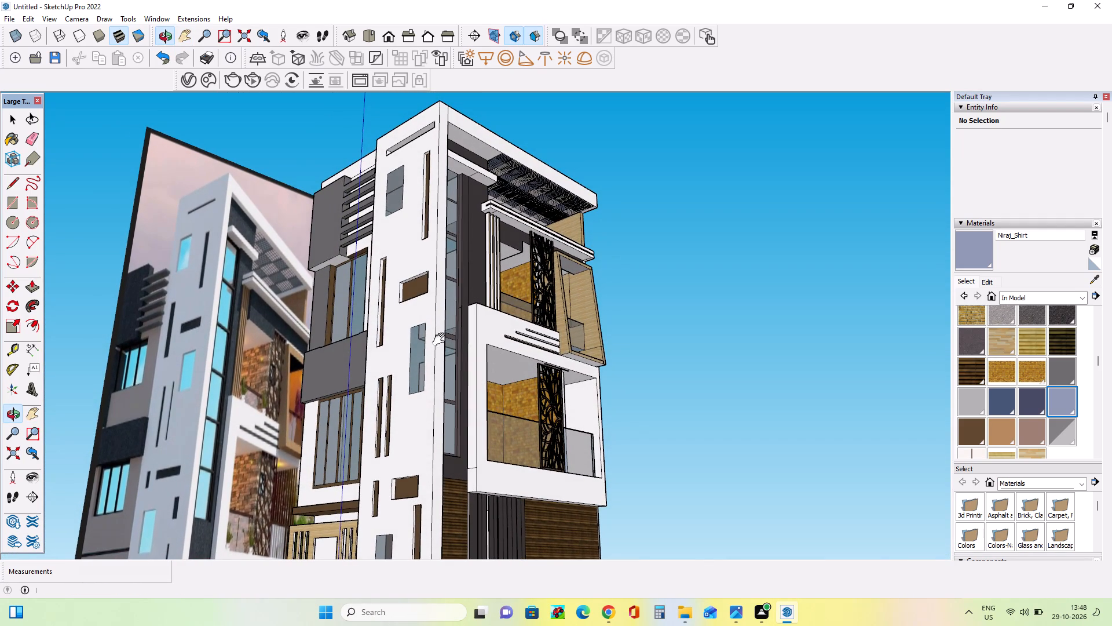
middle_click_drag(431, 337, 424, 374)
left_click_drag(474, 314, 448, 286)
middle_click_drag(528, 368, 518, 327)
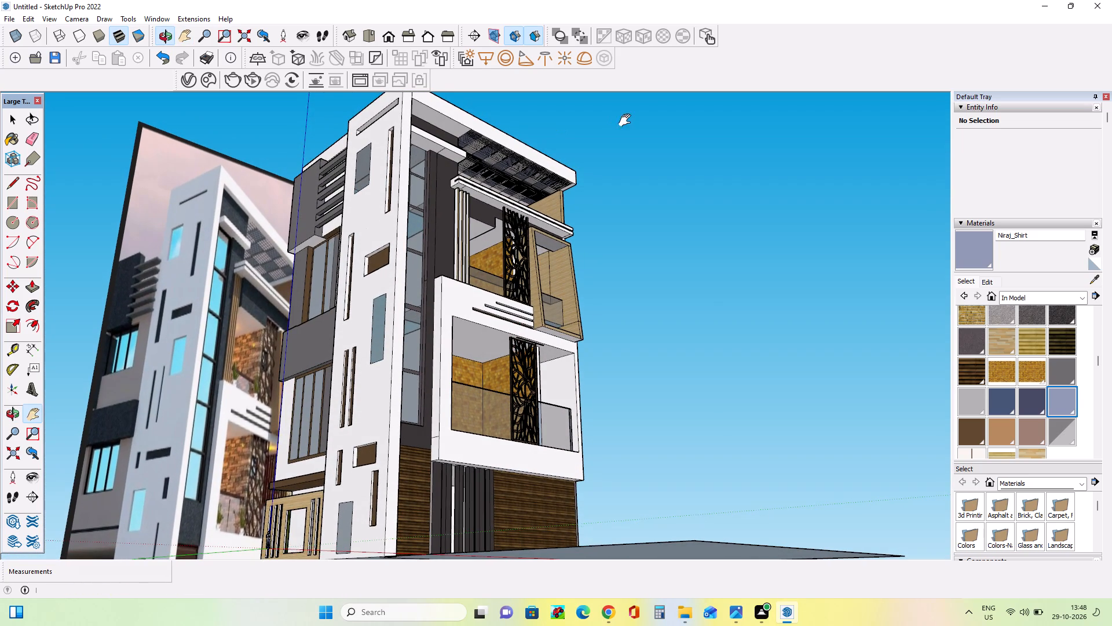
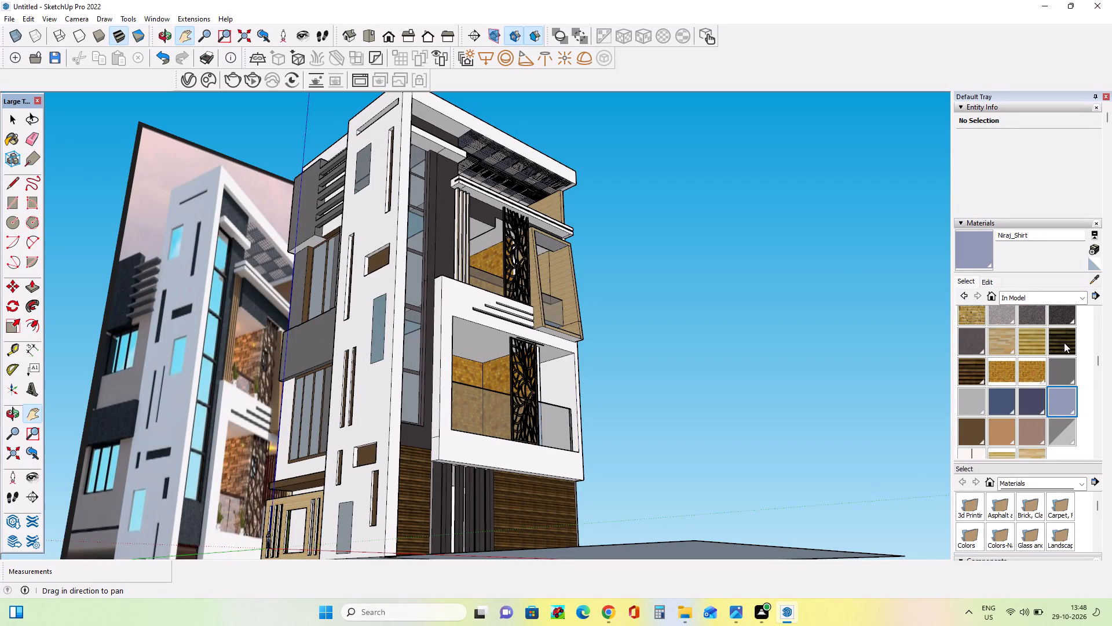
Paint the inner faces of the lower rectangular recess and its neighbouring slots in the white tower wall with Niraj_Shoe_Sole.
left_click(972, 431)
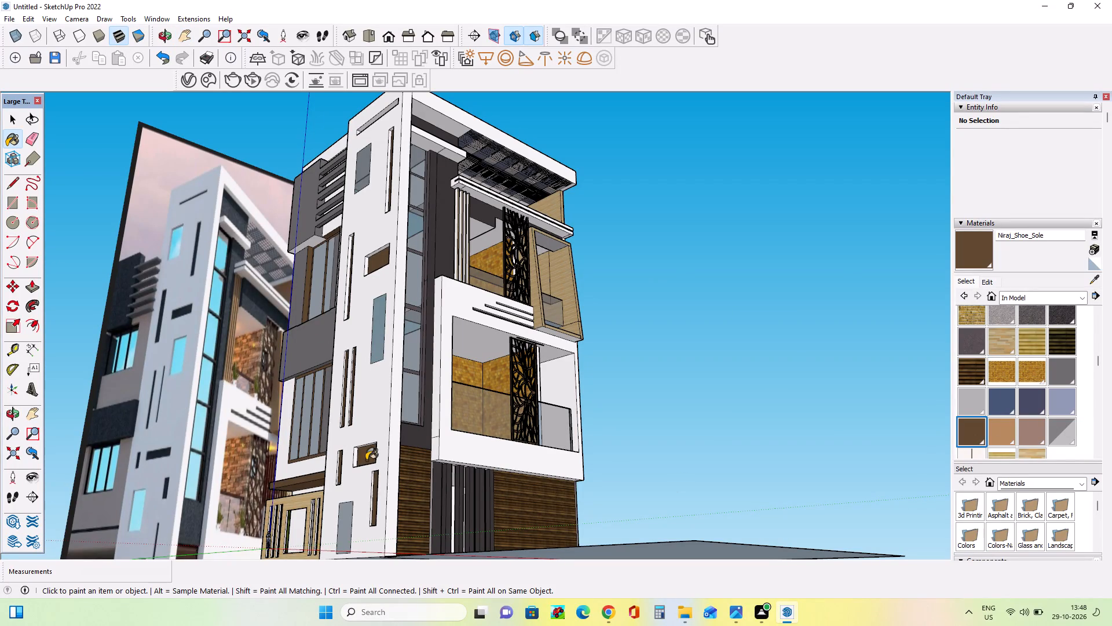
left_click(354, 459)
left_click(372, 493)
left_click(371, 490)
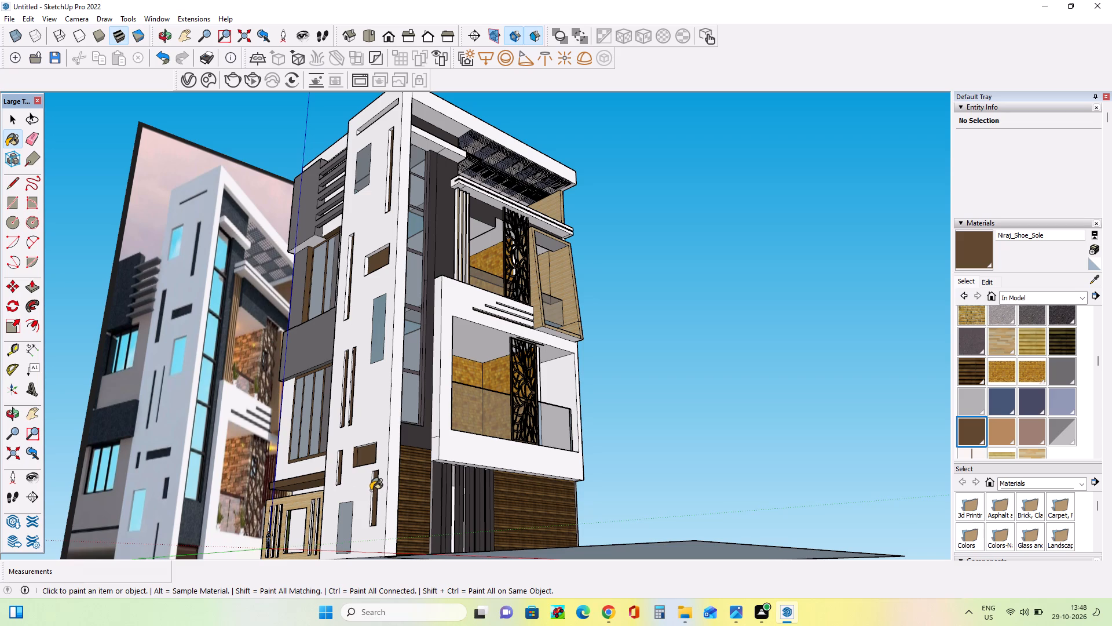
scroll(371, 485, "up", 10)
left_click(371, 488)
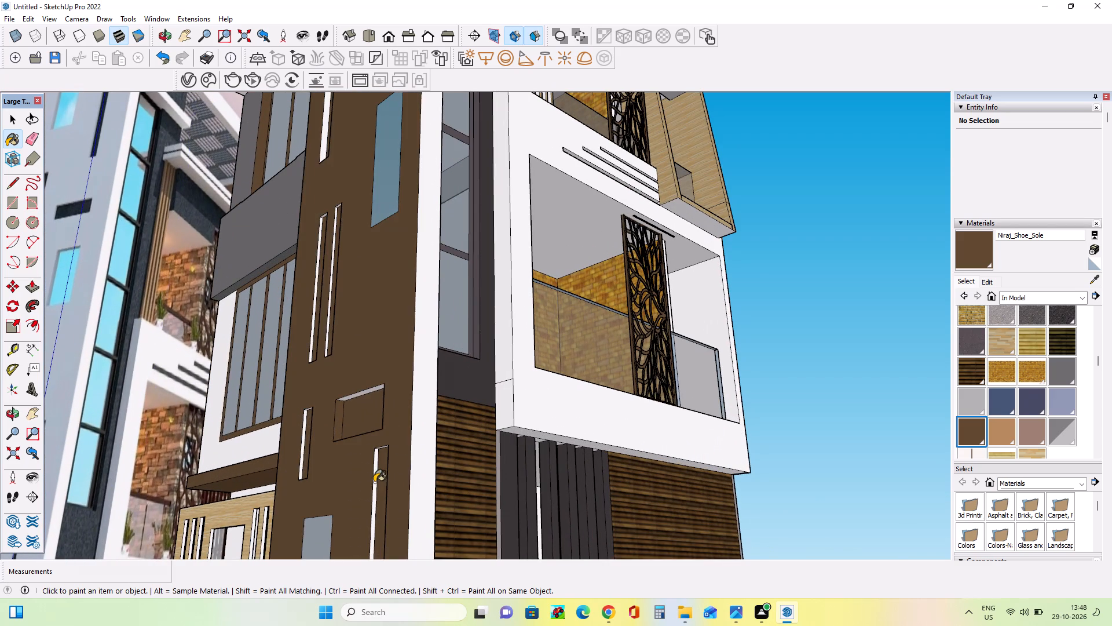
key("ctrl+z")
scroll(367, 486, "up", 3)
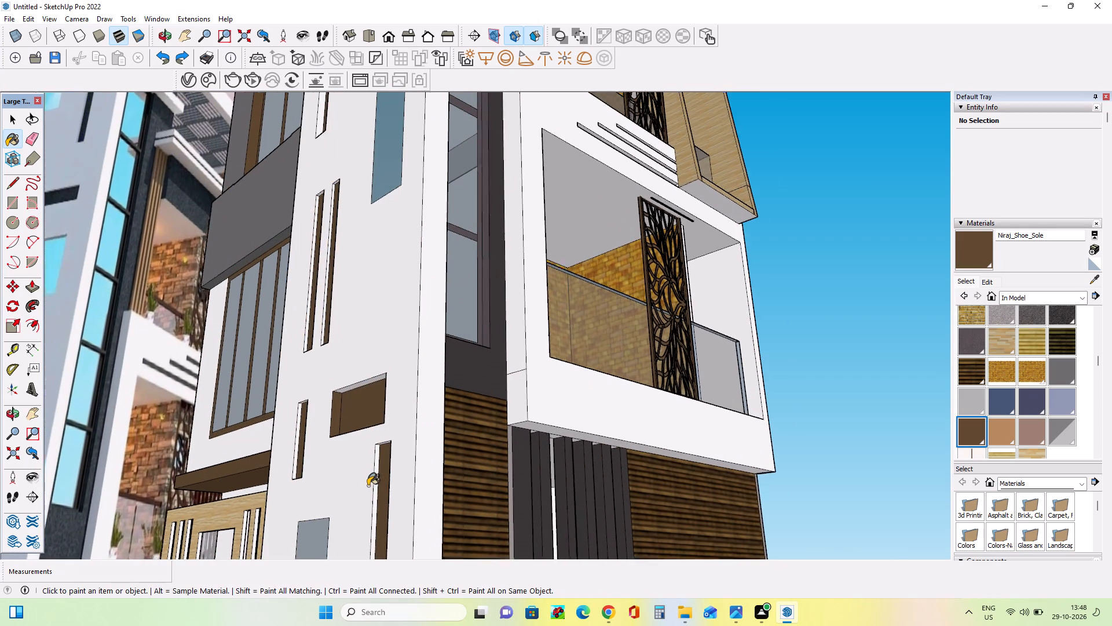
scroll(373, 484, "up", 2)
left_click(378, 478)
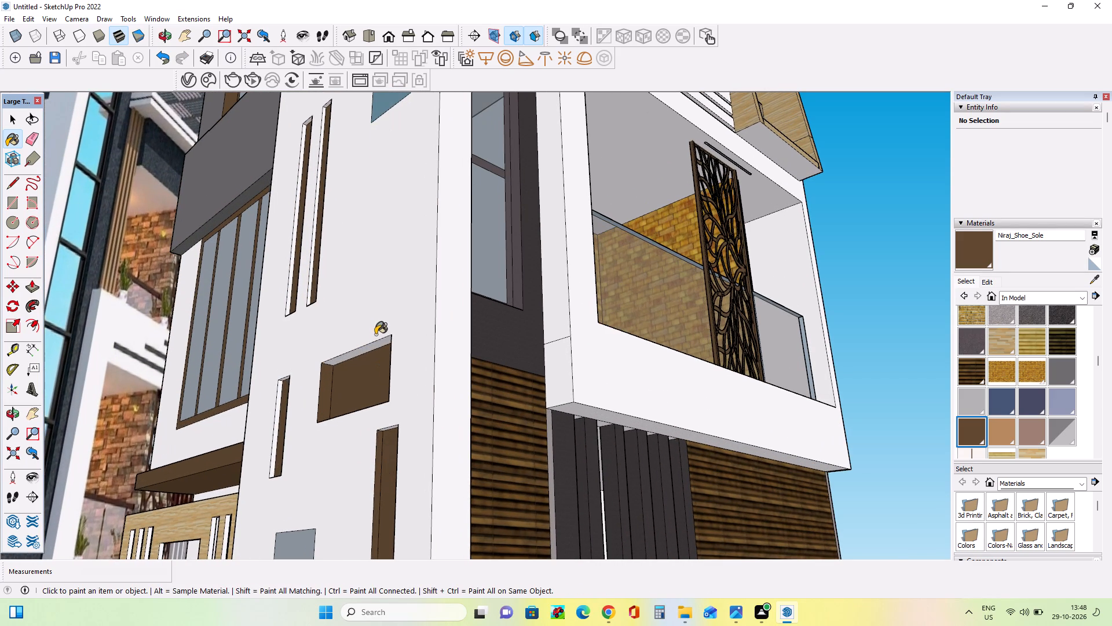
left_click(376, 342)
scroll(360, 351, "up", 4)
left_click(369, 348)
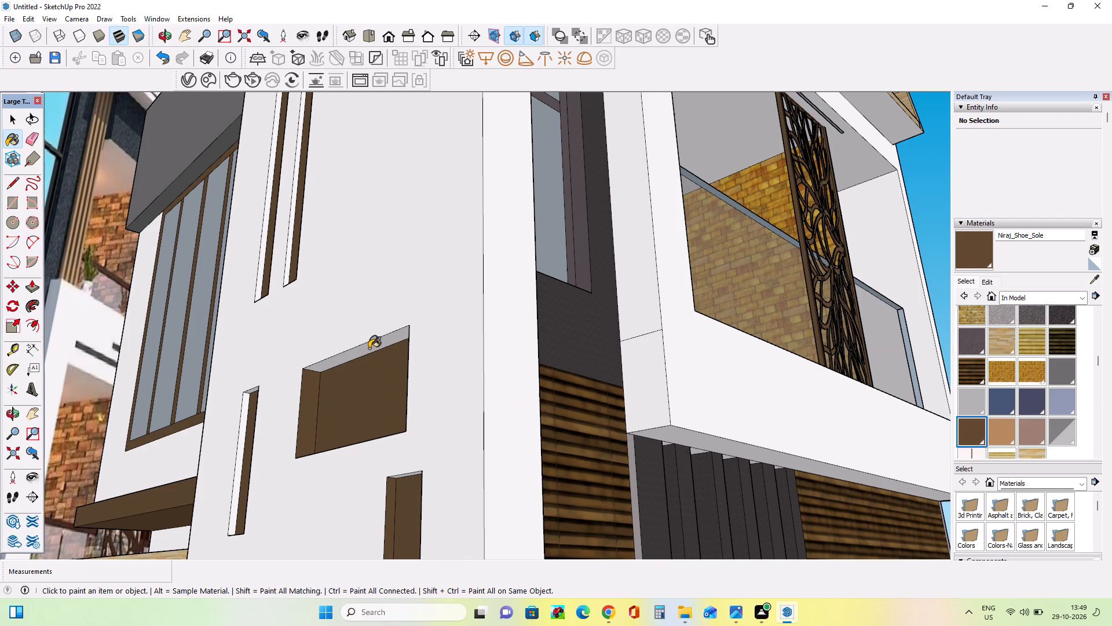
left_click(240, 446)
Paint the remaining pale inner sides of the paired vertical slots on the tower with Niraj_Shoe_Sole.
middle_click_drag(289, 434, 311, 487)
scroll(259, 310, "up", 3)
left_click(264, 308)
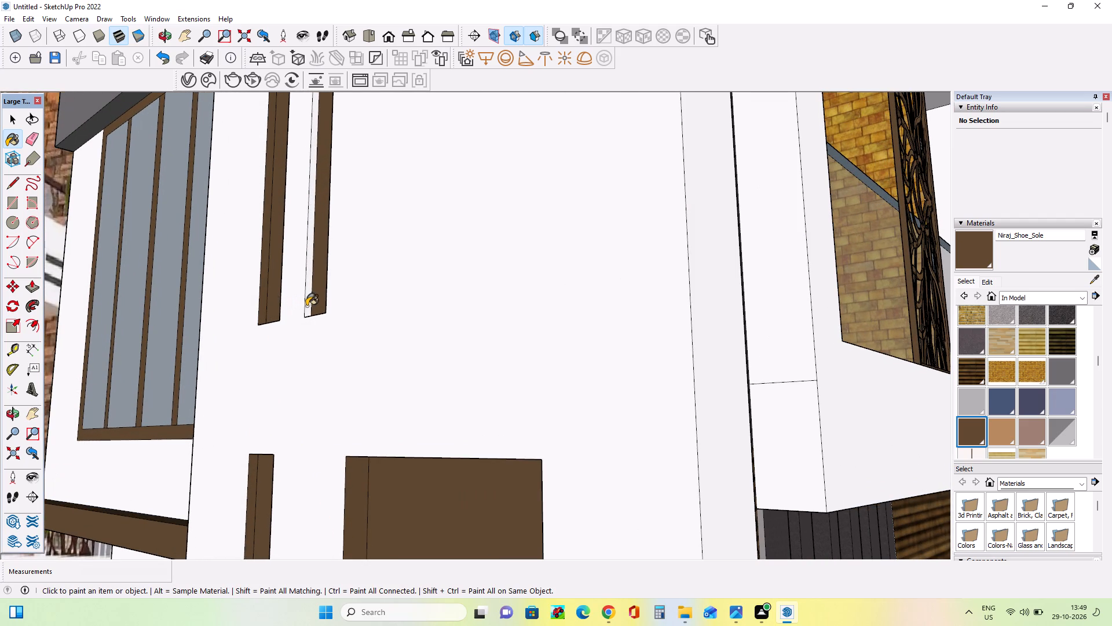
left_click(308, 306)
Paint the inner side and bottom face of the single vertical slot above the paired slots with Niraj_Shoe_Sole.
middle_click_drag(328, 438, 284, 498)
scroll(284, 498, "down", 9)
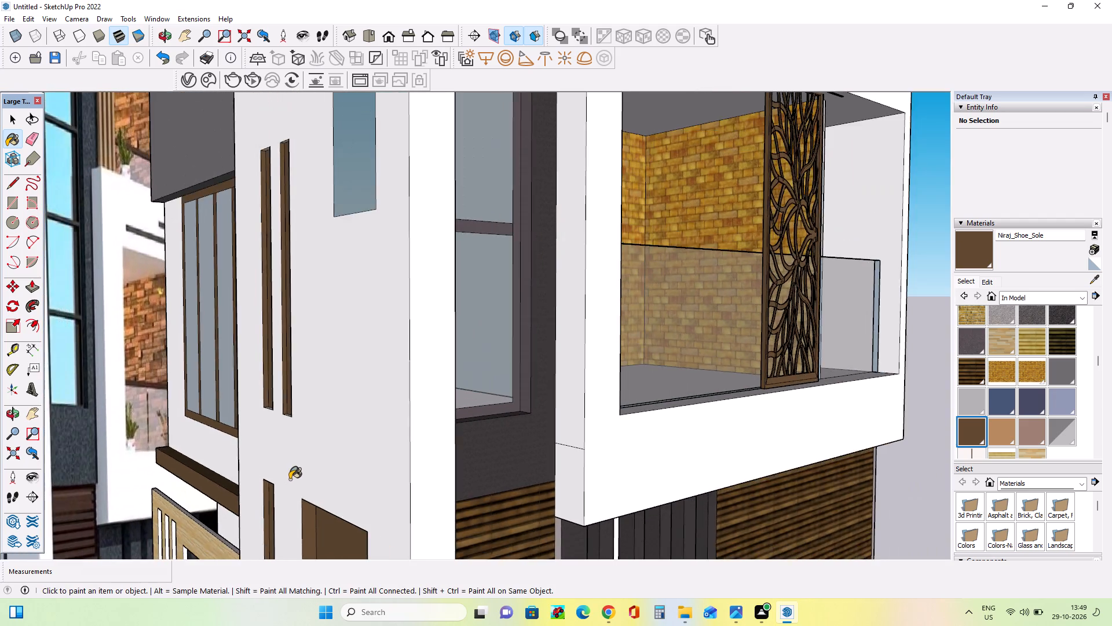
scroll(290, 479, "down", 7)
middle_click_drag(330, 430, 375, 456)
scroll(263, 173, "up", 7)
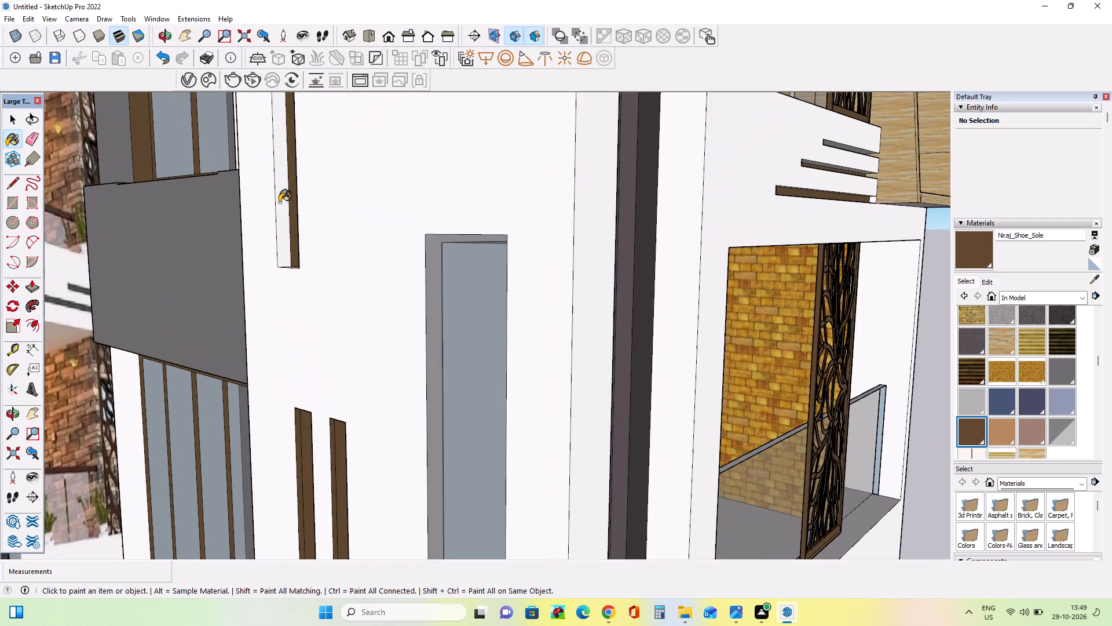
scroll(279, 202, "up", 1)
left_click(280, 217)
middle_click_drag(305, 285, 338, 373)
left_click(327, 377)
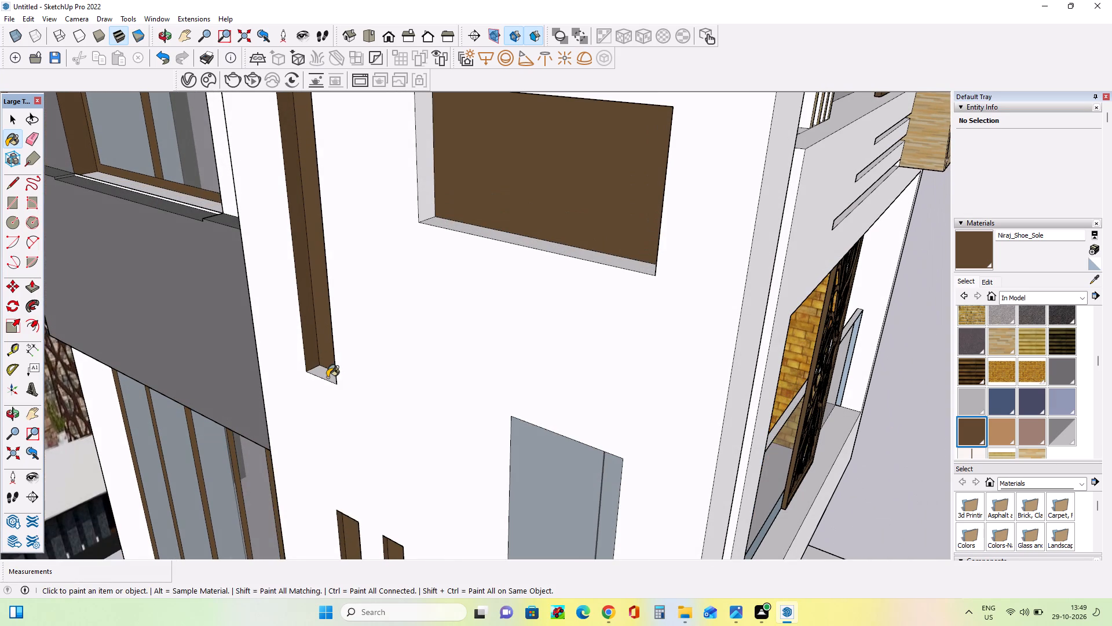
Paint the back, side and bottom faces of the tower's upper rectangular recess with Niraj_Shoe_Sole.
left_click(492, 238)
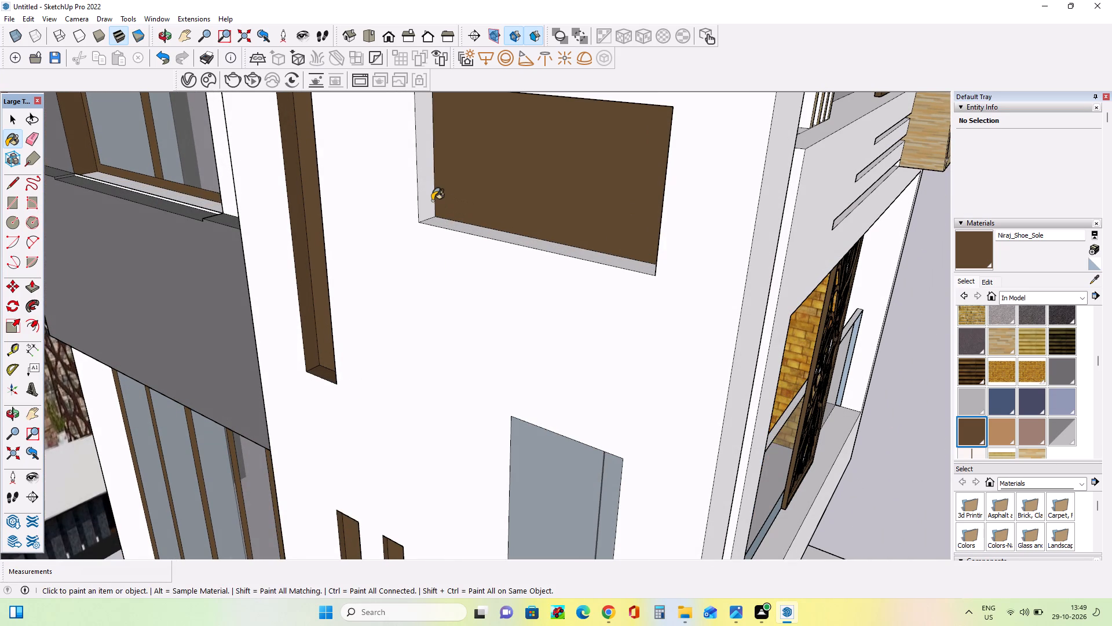
left_click(432, 201)
left_click(441, 223)
Paint the pale inner side of the tower's topmost vertical slot with Niraj_Shoe_Sole.
middle_click_drag(507, 293, 516, 375)
middle_click_drag(519, 365, 542, 257)
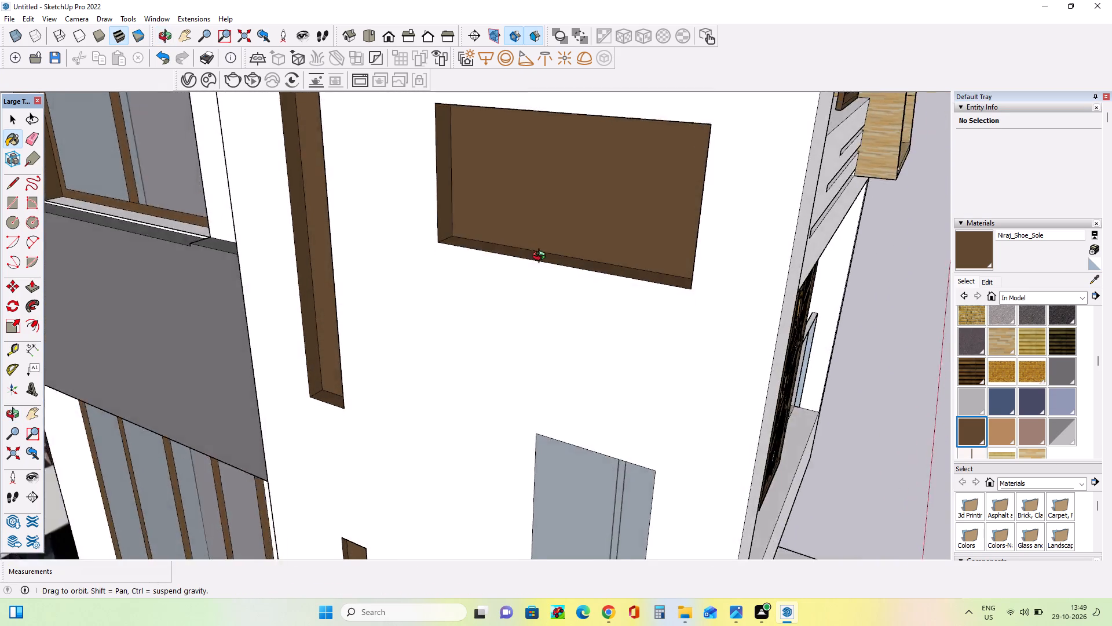
middle_click_drag(542, 257, 545, 245)
scroll(545, 245, "down", 16)
scroll(557, 293, "down", 5)
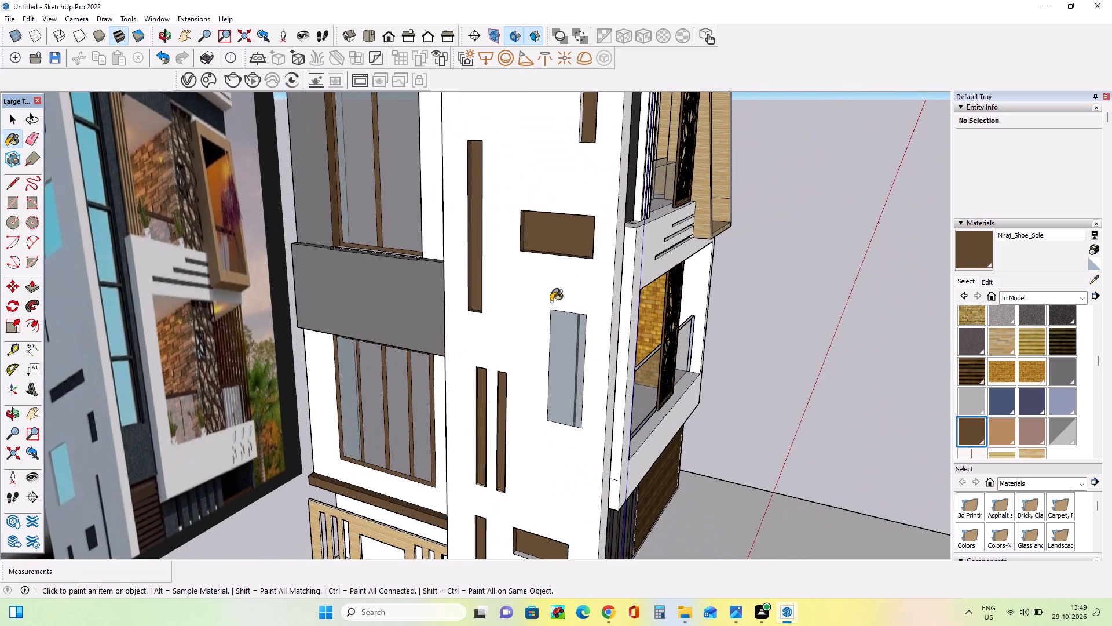
scroll(551, 301, "down", 5)
middle_click_drag(574, 238, 456, 211)
scroll(481, 132, "up", 6)
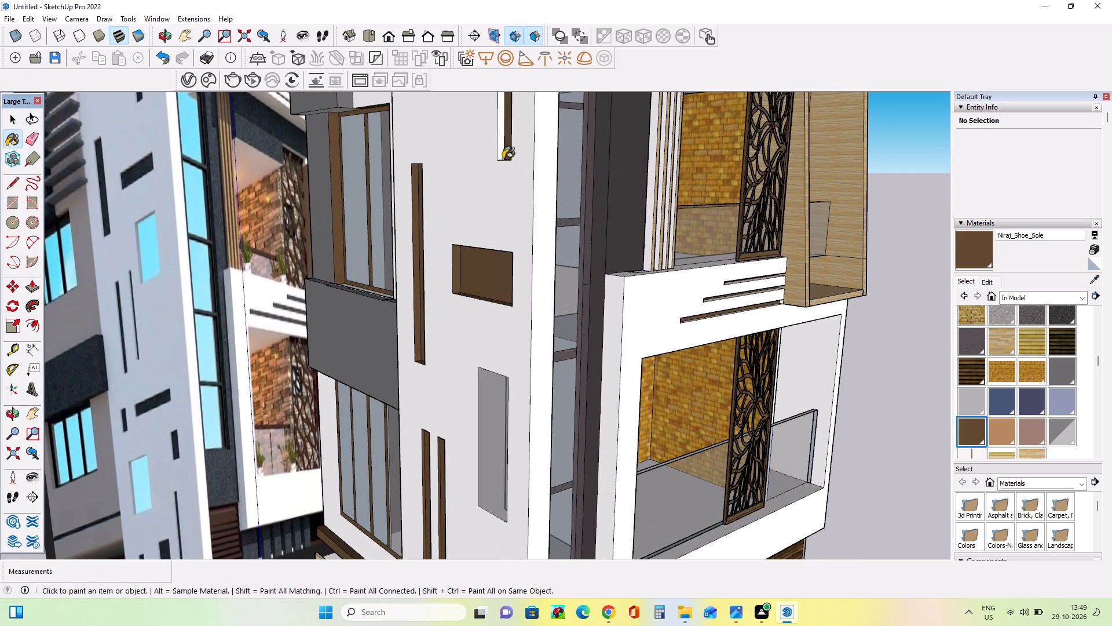
left_click(502, 151)
Paint the top inner faces of the upper rectangular recess and the vertical slot beside it with Niraj_Shoe_Sole.
middle_click_drag(501, 274, 489, 129)
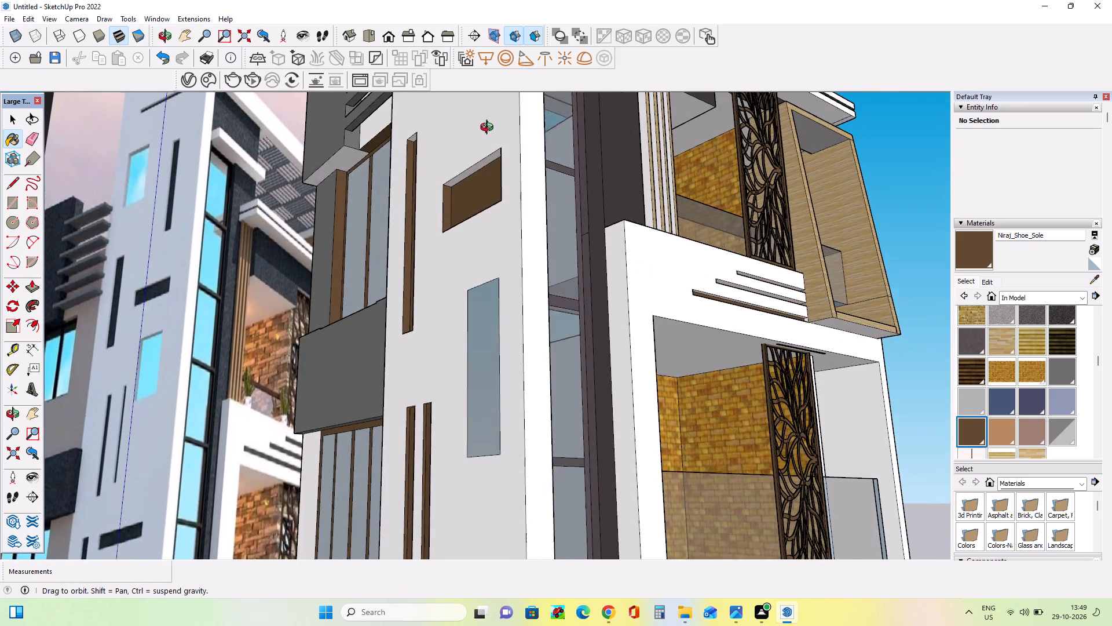
middle_click_drag(489, 129, 488, 115)
left_click(485, 153)
left_click(483, 148)
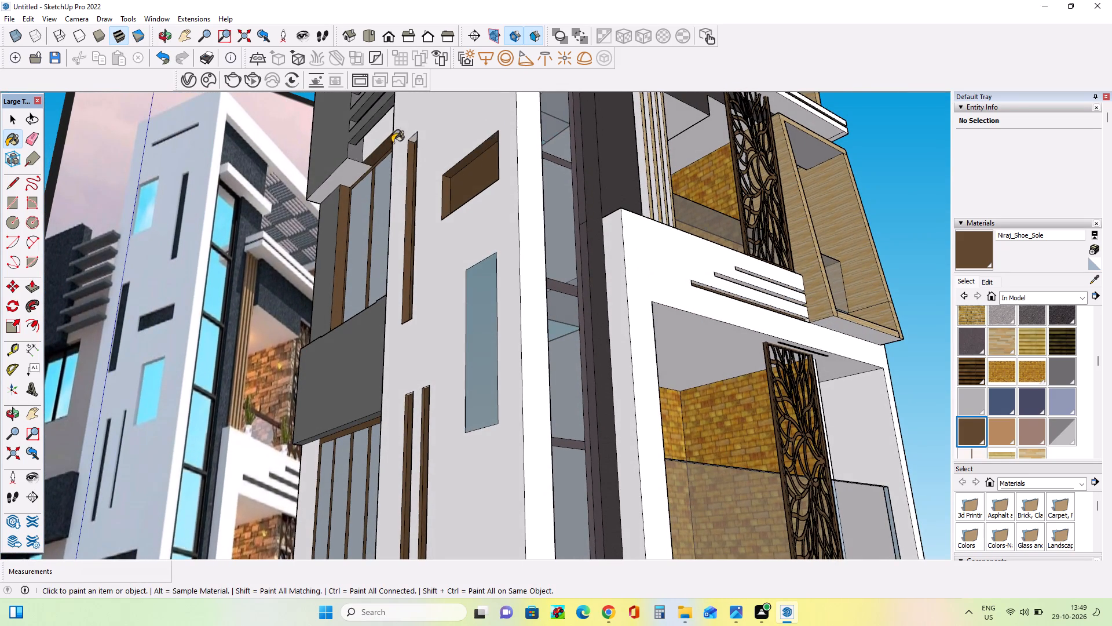
scroll(405, 134, "up", 6)
left_click(420, 137)
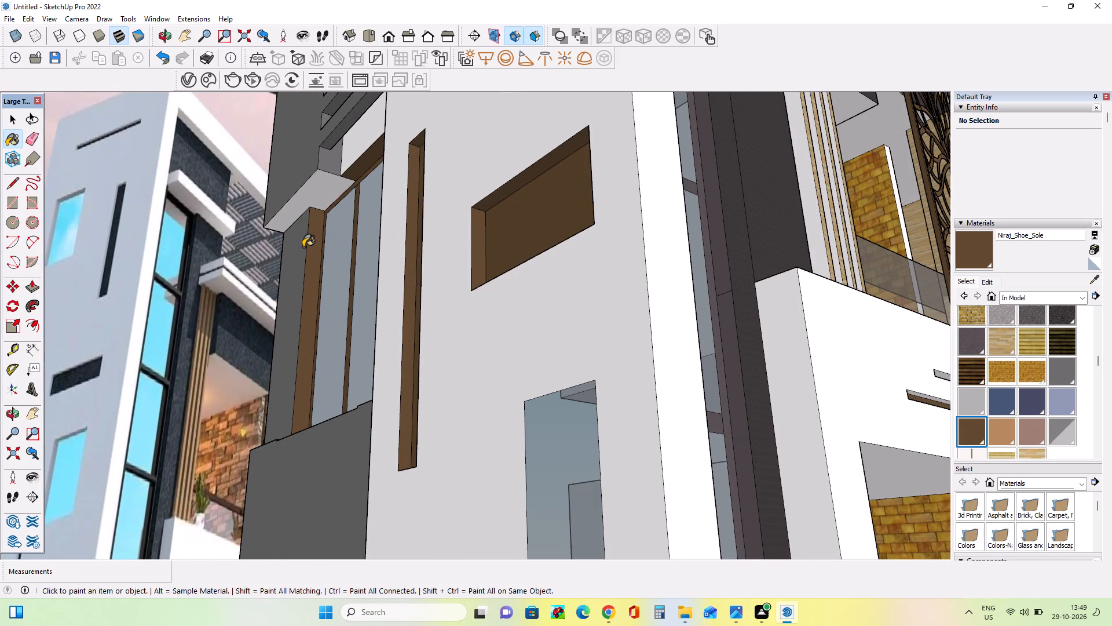
Examine the whole building from the front corner and compare the tower's recesses, slots and balconies with the reference image.
scroll(303, 247, "down", 16)
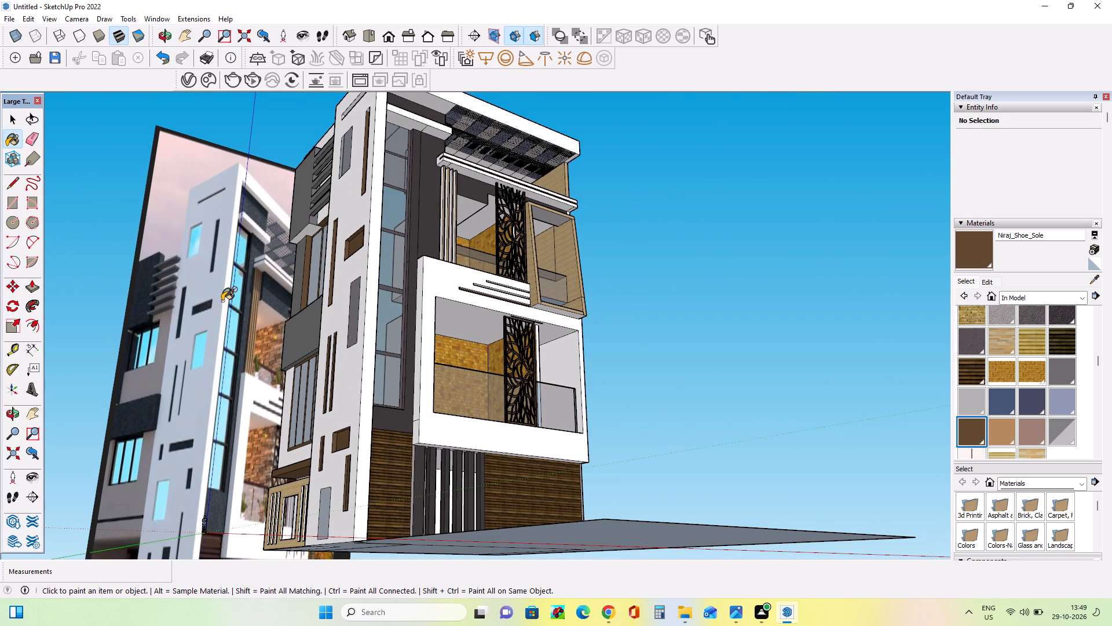
scroll(242, 384, "down", 3)
middle_click_drag(287, 448, 328, 509)
scroll(296, 428, "up", 2)
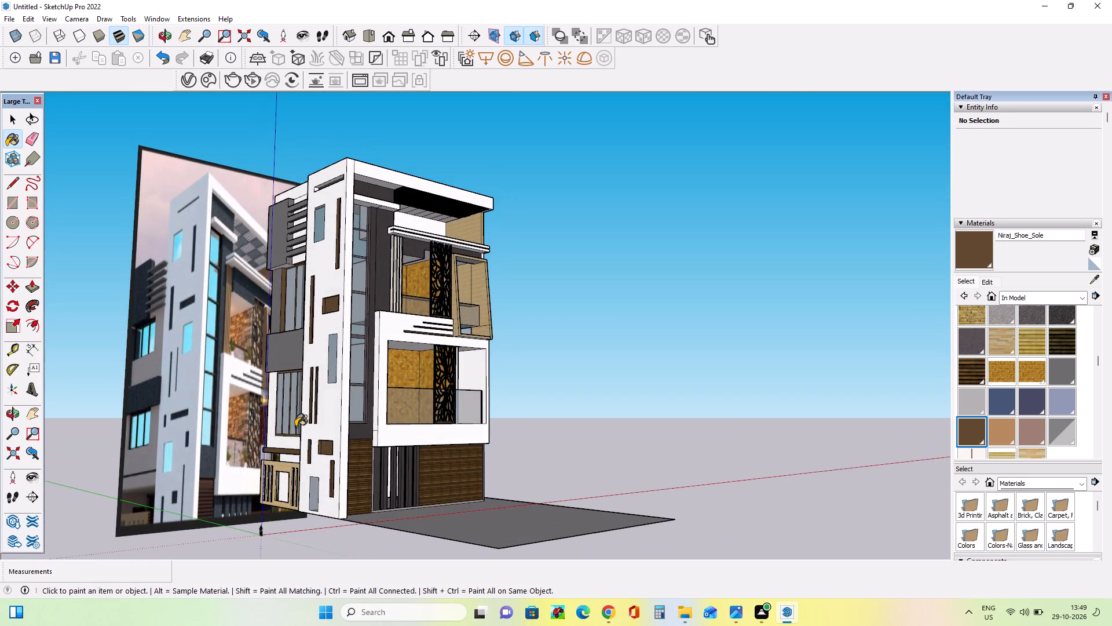
scroll(295, 427, "up", 1)
middle_click_drag(302, 423, 316, 424)
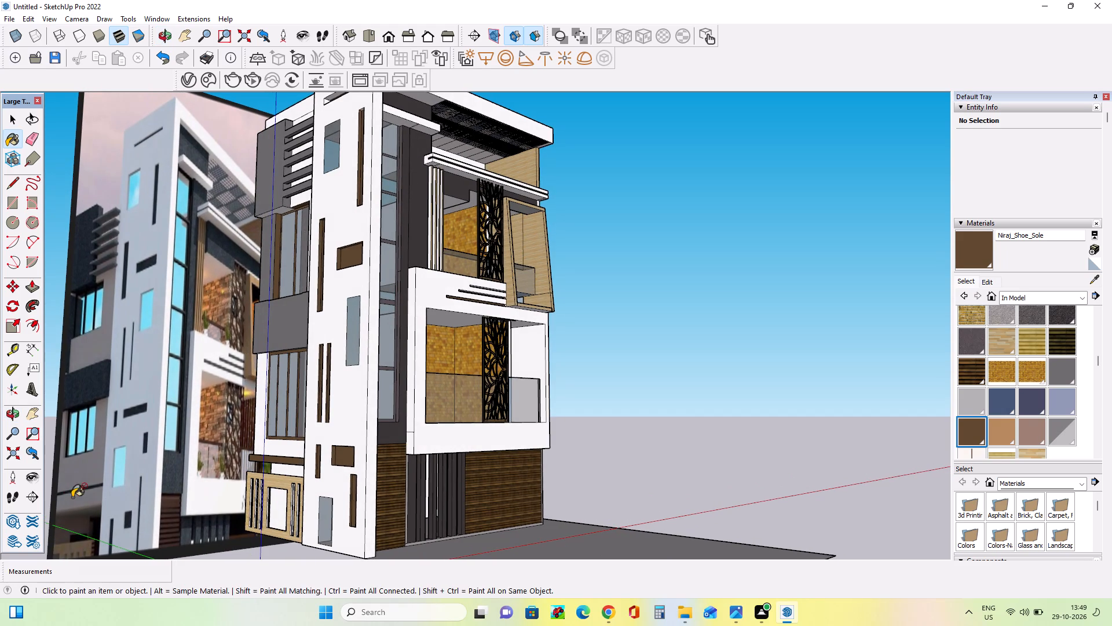
left_click(33, 410)
left_click_drag(257, 352, 242, 396)
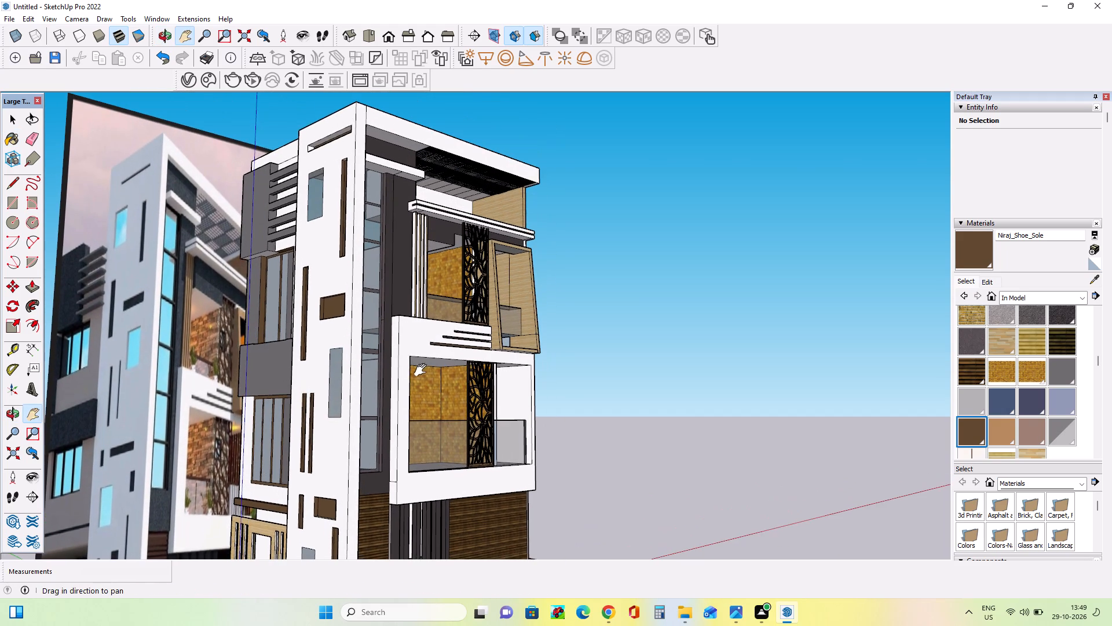
middle_click_drag(423, 370, 408, 351)
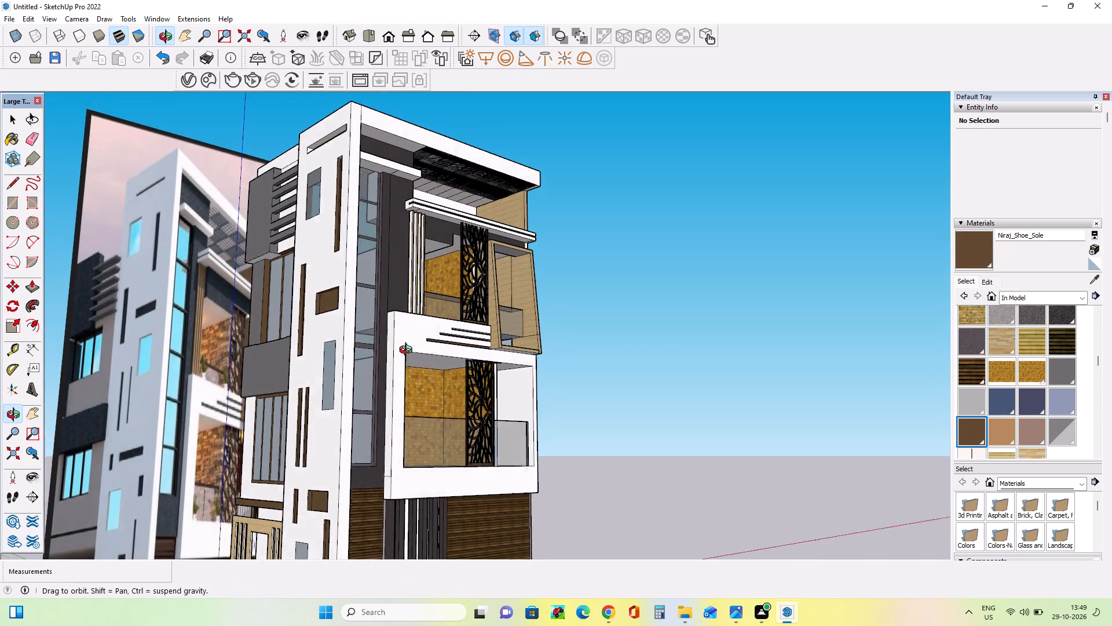
middle_click_drag(408, 351, 469, 306)
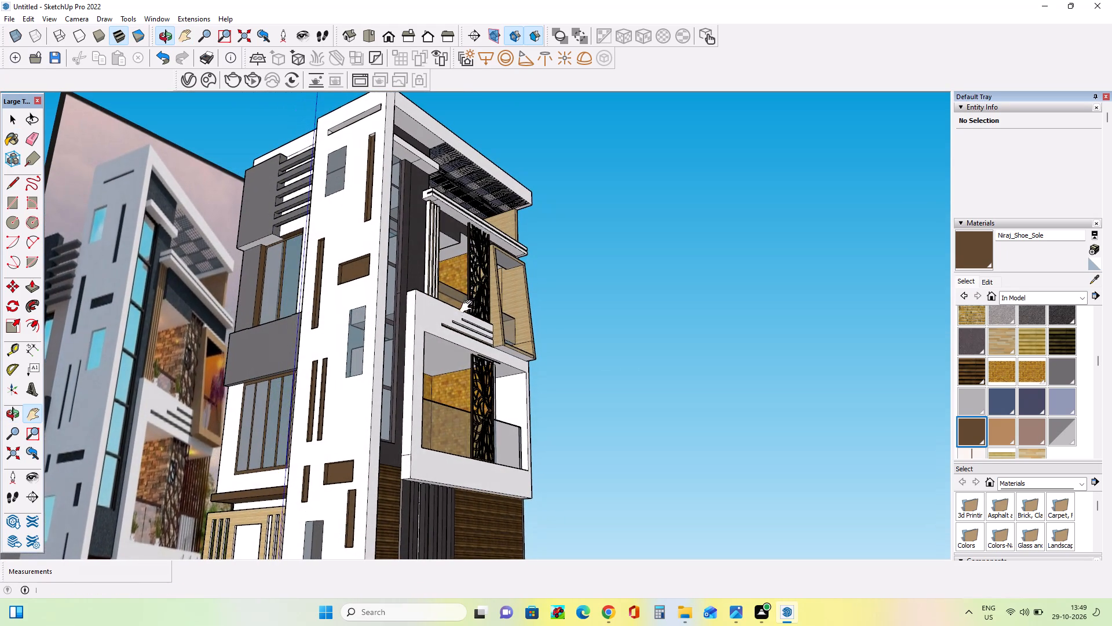
middle_click_drag(438, 336, 440, 346)
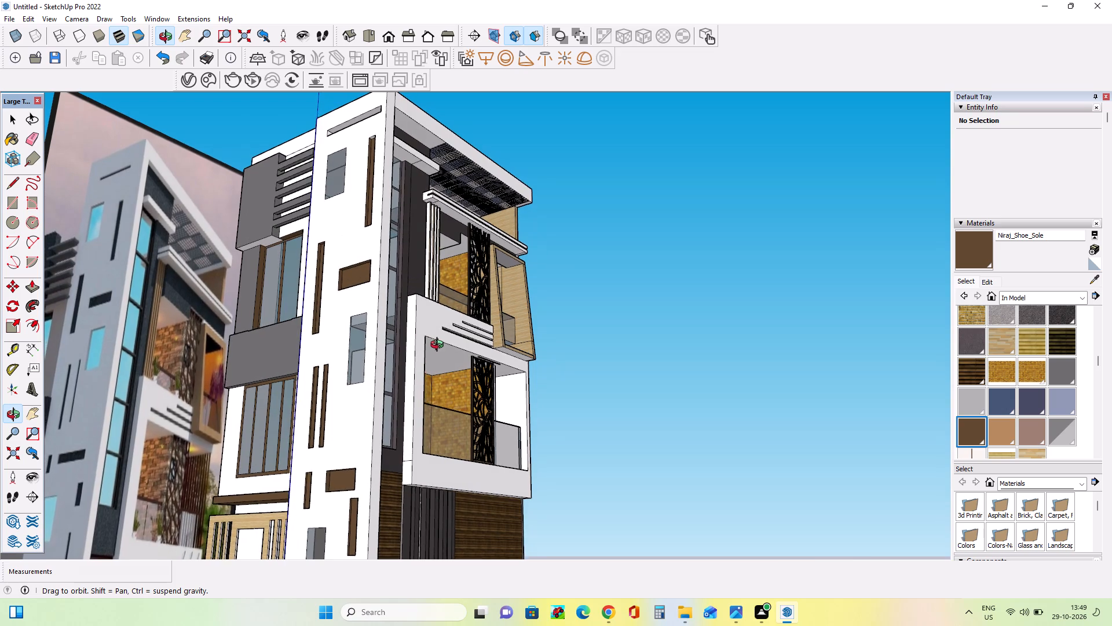
middle_click_drag(440, 346, 430, 359)
middle_click_drag(430, 355, 427, 355)
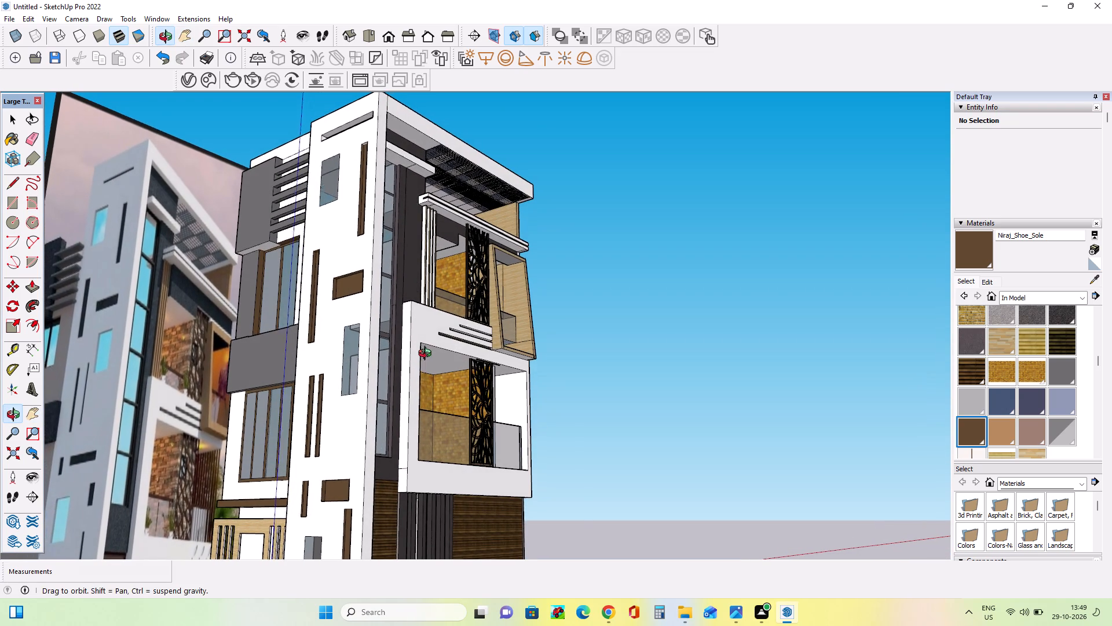
middle_click_drag(427, 355, 429, 341)
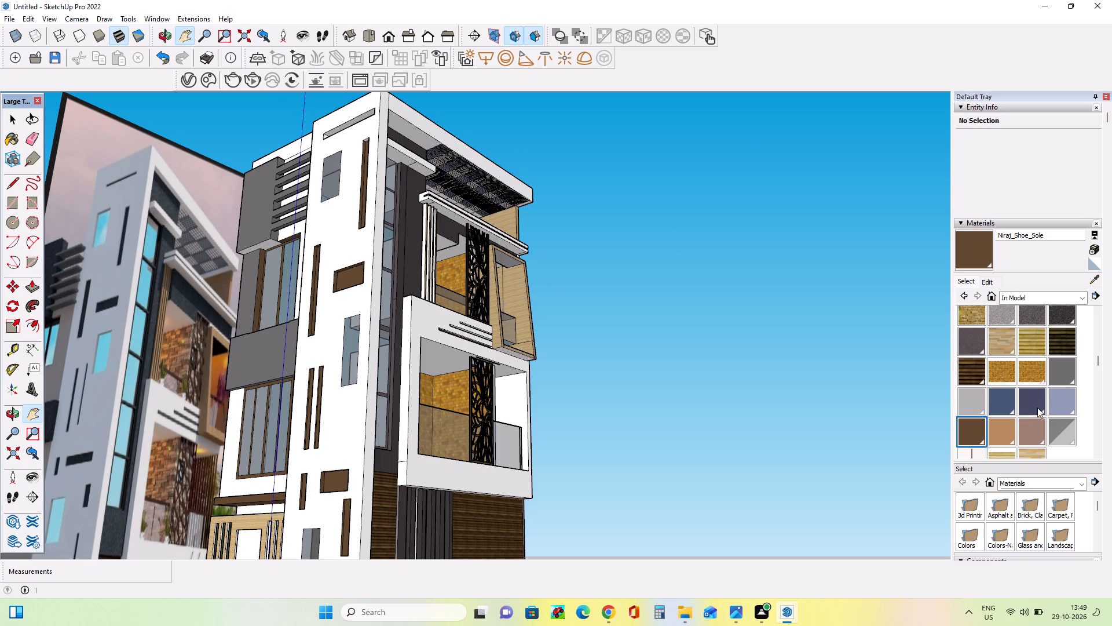
Paint the inner top face of the upper balcony's projecting wooden frame with Material3.
left_click(967, 350)
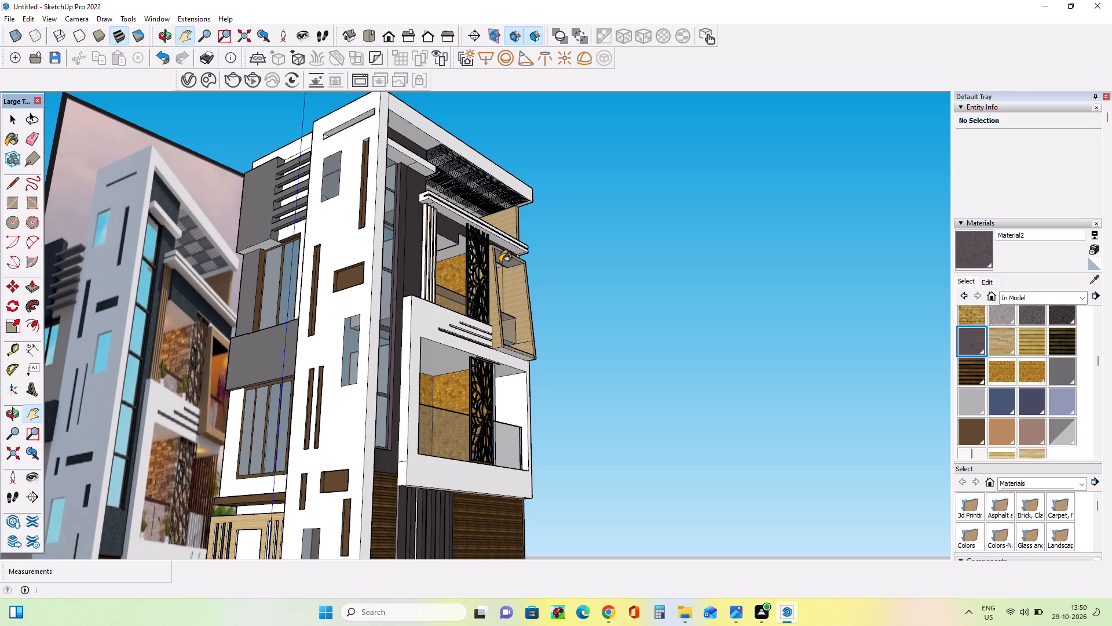
left_click(499, 267)
scroll(498, 266, "up", 5)
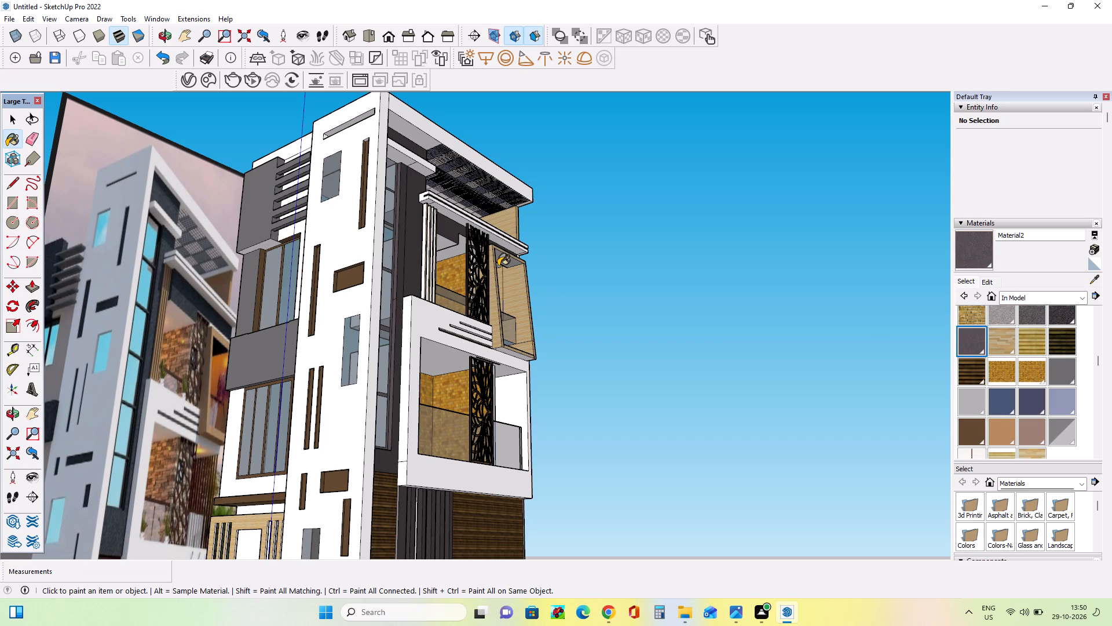
scroll(498, 266, "up", 13)
middle_click_drag(447, 294, 365, 309)
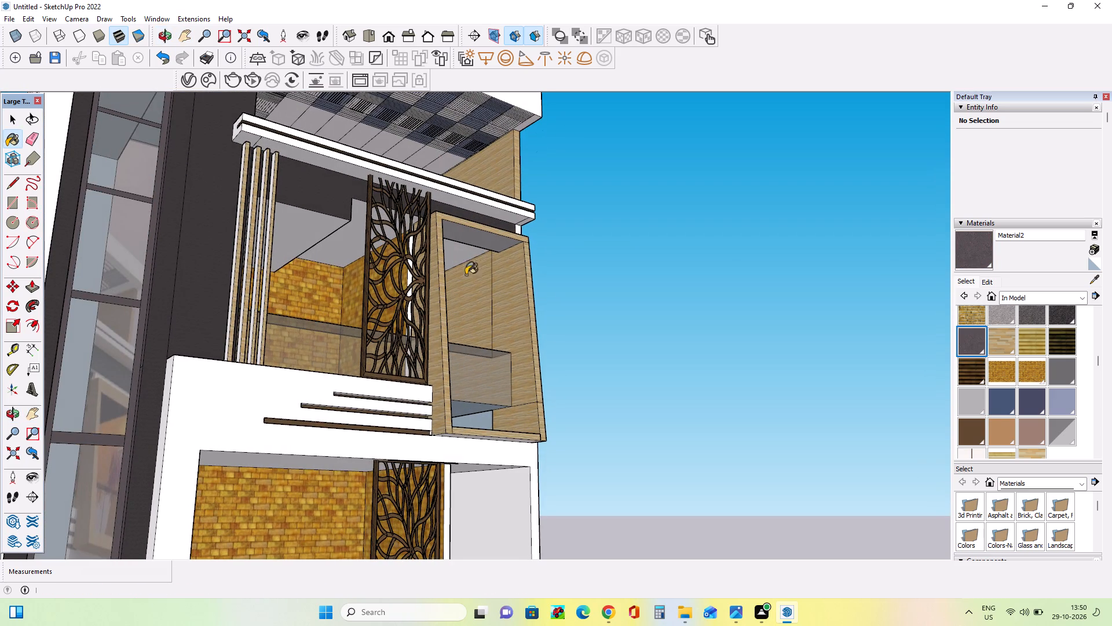
left_click(1011, 337)
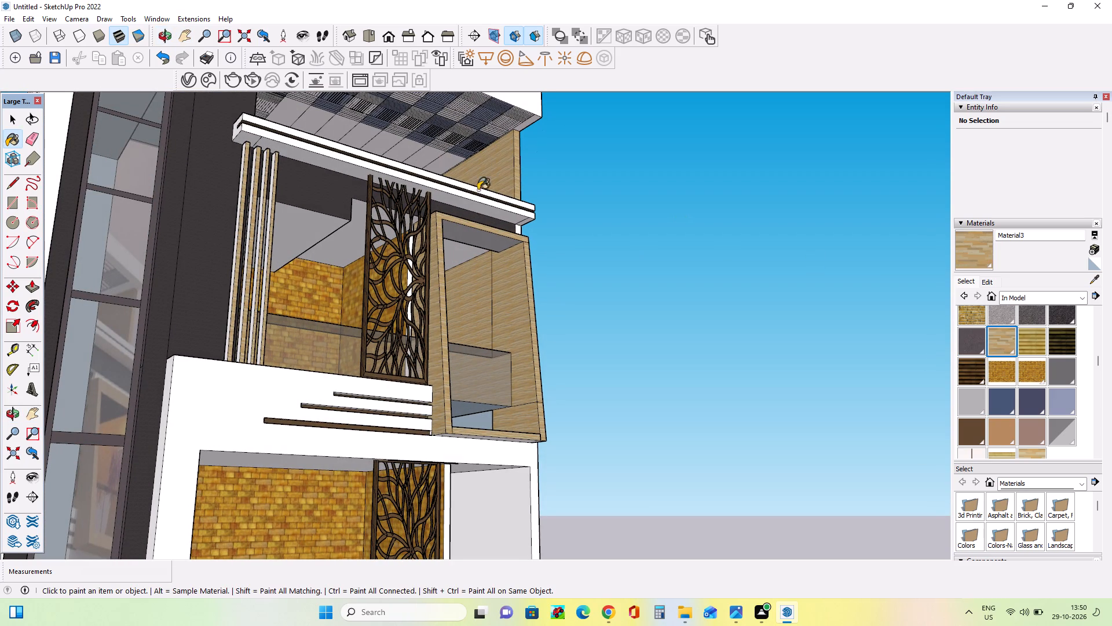
left_click(484, 232)
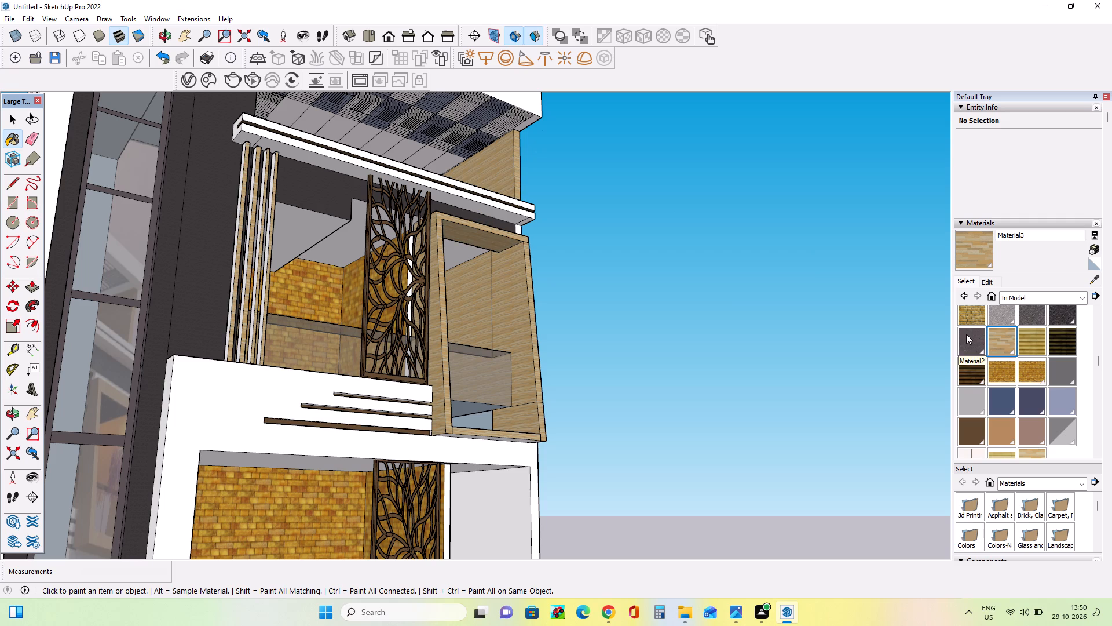
Paint the pale ceiling faces of the upper balcony, behind the wooden frame and the patterned screen, with Material2.
left_click(966, 334)
left_click(462, 248)
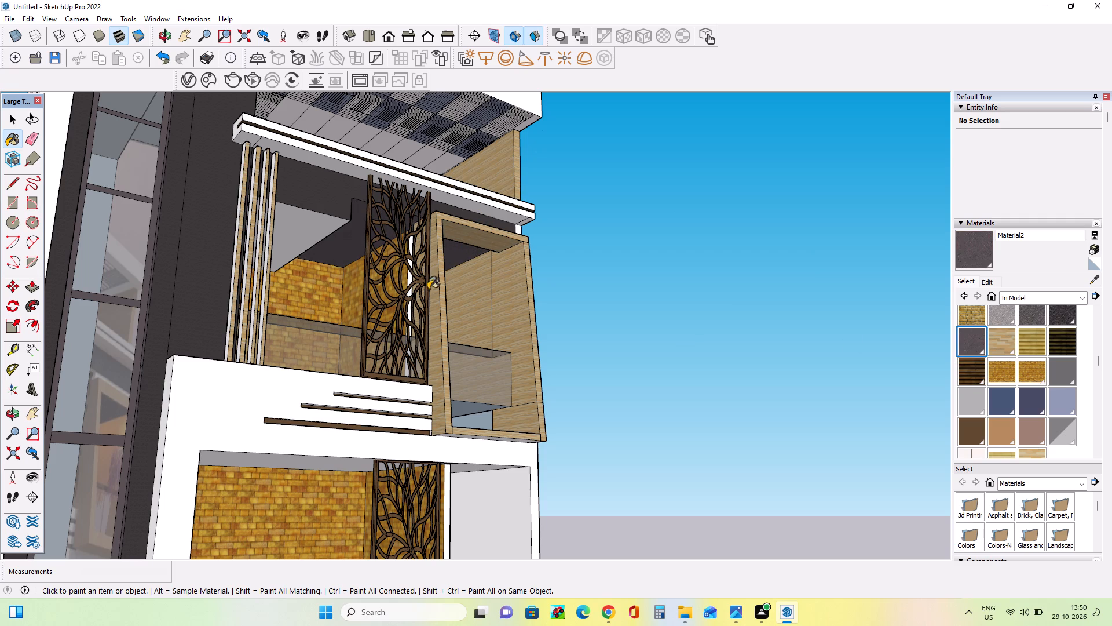
left_click(310, 231)
scroll(487, 265, "down", 3)
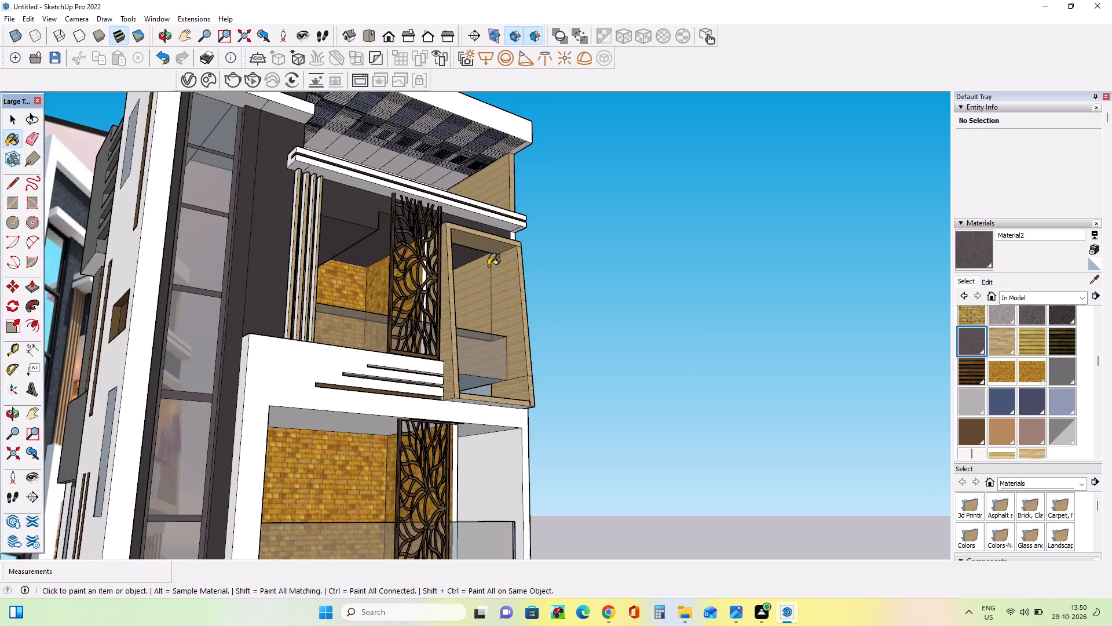
scroll(488, 266, "down", 5)
middle_click_drag(489, 265, 496, 272)
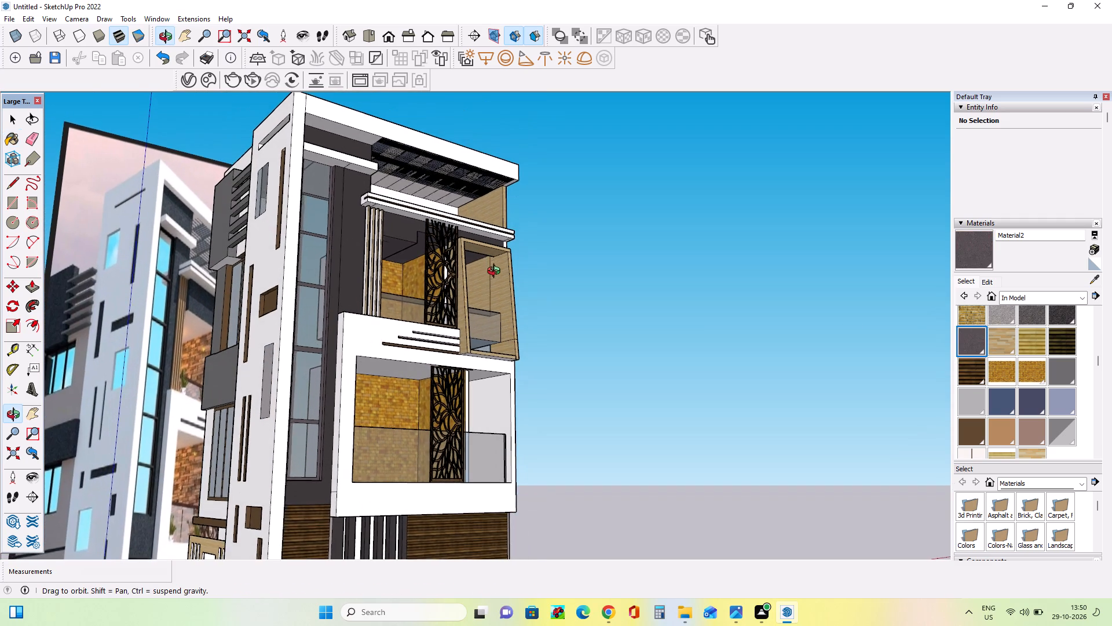
Undo the last paint change.
middle_click_drag(496, 272, 496, 270)
key("ctrl+z")
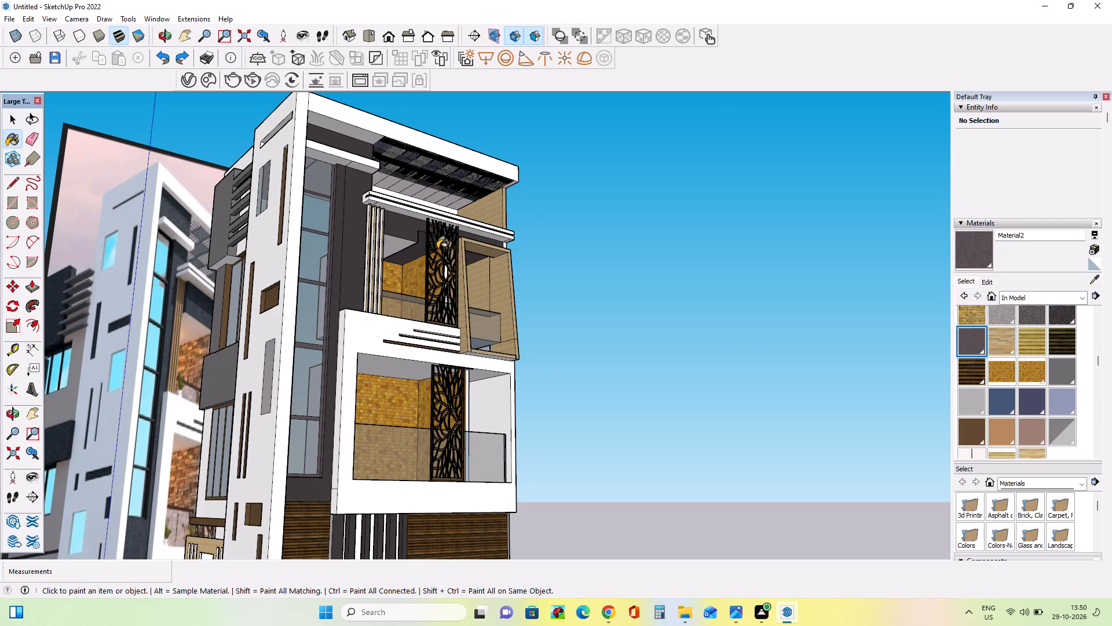
Examine the building from the front, front corner and tower side, and compare its materials with the reference image.
scroll(320, 246, "down", 2)
middle_click_drag(320, 246, 320, 261)
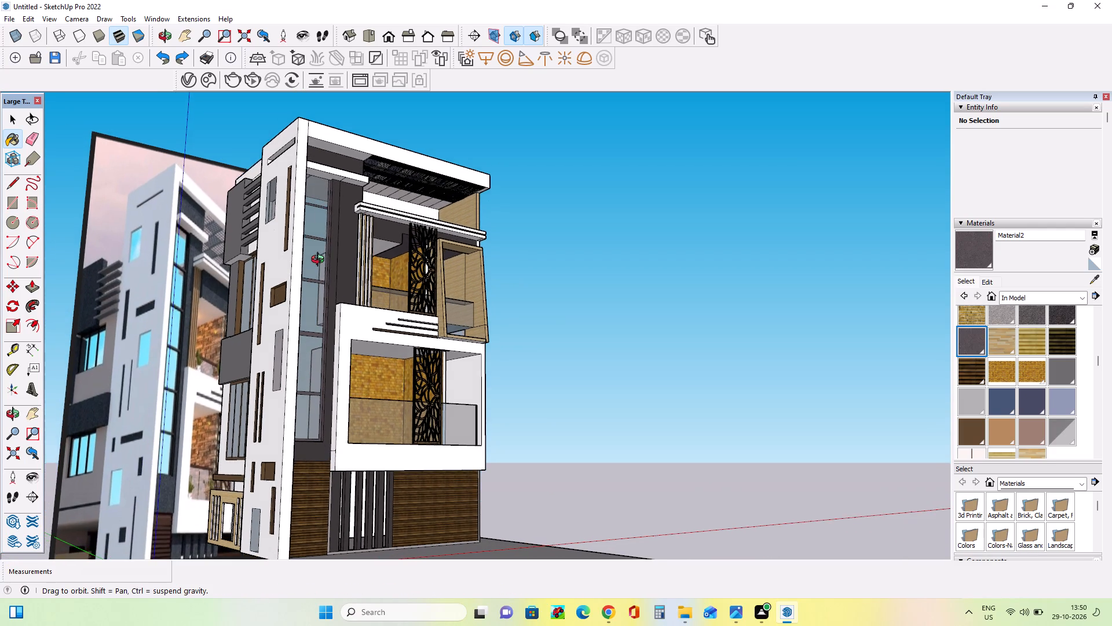
middle_click_drag(320, 261, 334, 273)
middle_click_drag(553, 353, 355, 427)
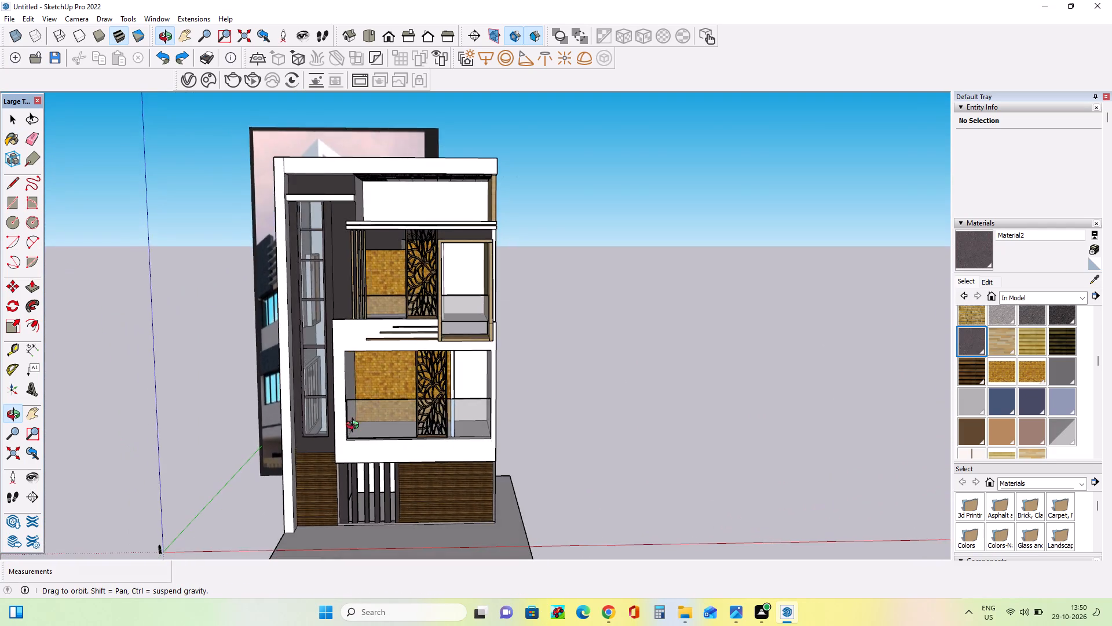
middle_click_drag(355, 427, 584, 354)
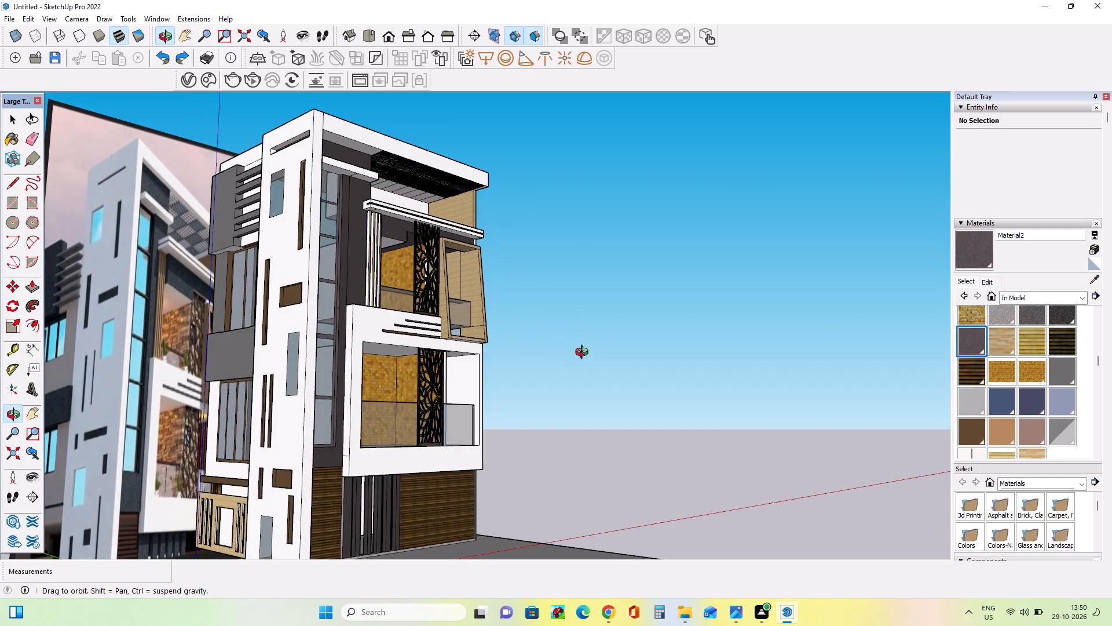
middle_click_drag(584, 354, 605, 304)
middle_click_drag(361, 333, 386, 353)
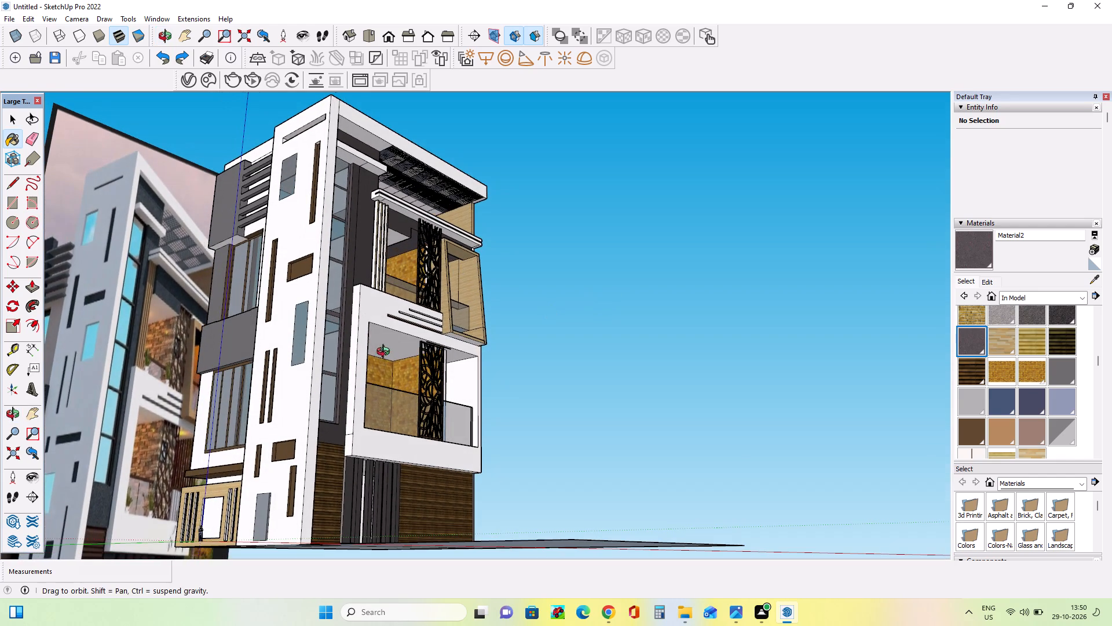
middle_click_drag(386, 353, 417, 373)
scroll(415, 358, "up", 2)
middle_click_drag(418, 358, 452, 377)
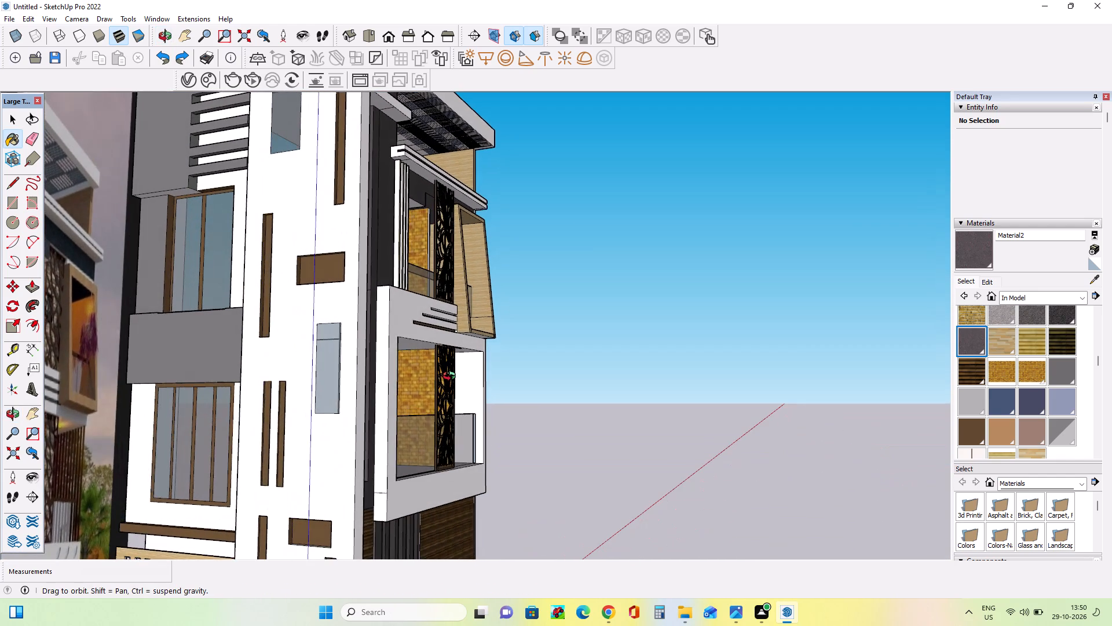
middle_click_drag(452, 377, 447, 370)
scroll(447, 370, "down", 1)
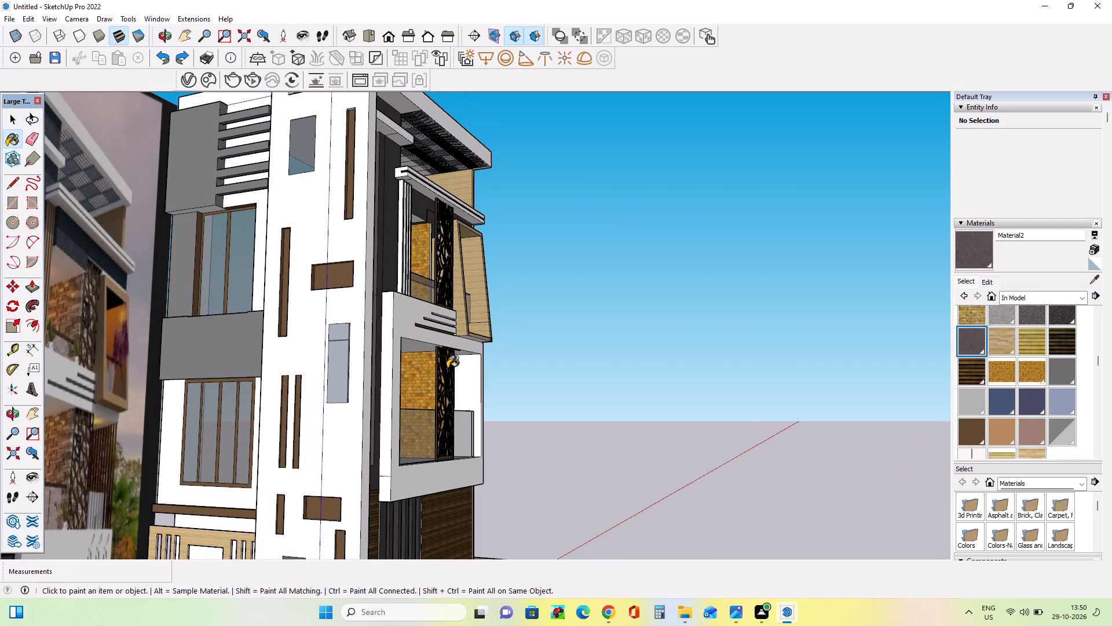
middle_click_drag(263, 377, 263, 400)
scroll(263, 400, "down", 1)
middle_click_drag(353, 380, 351, 380)
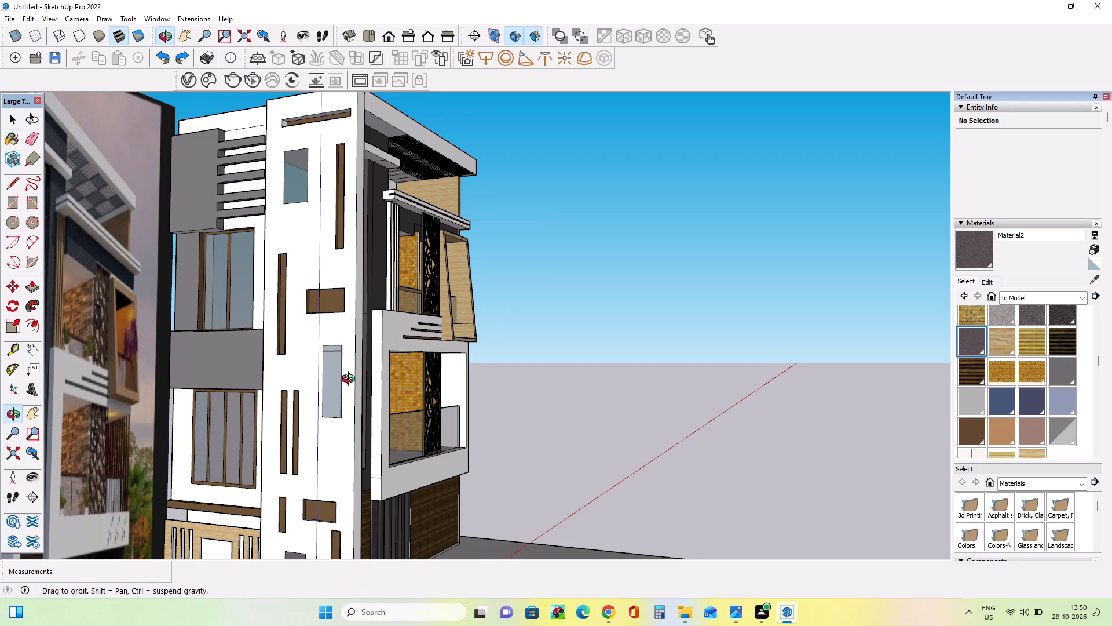
middle_click_drag(351, 380, 361, 383)
scroll(362, 383, "down", 1)
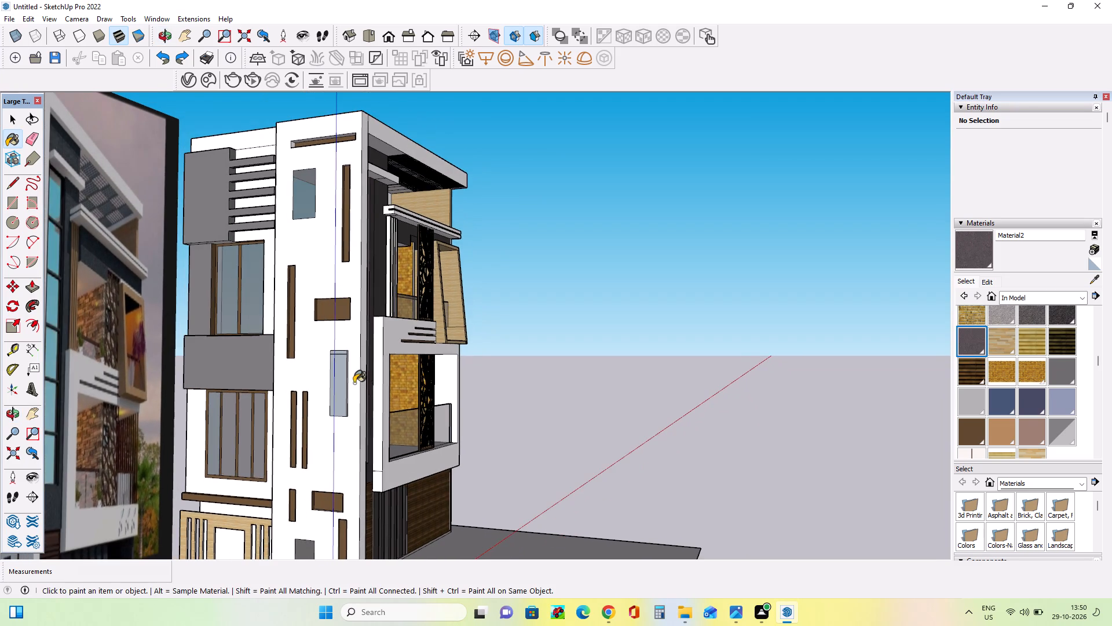
middle_click_drag(358, 388, 345, 401)
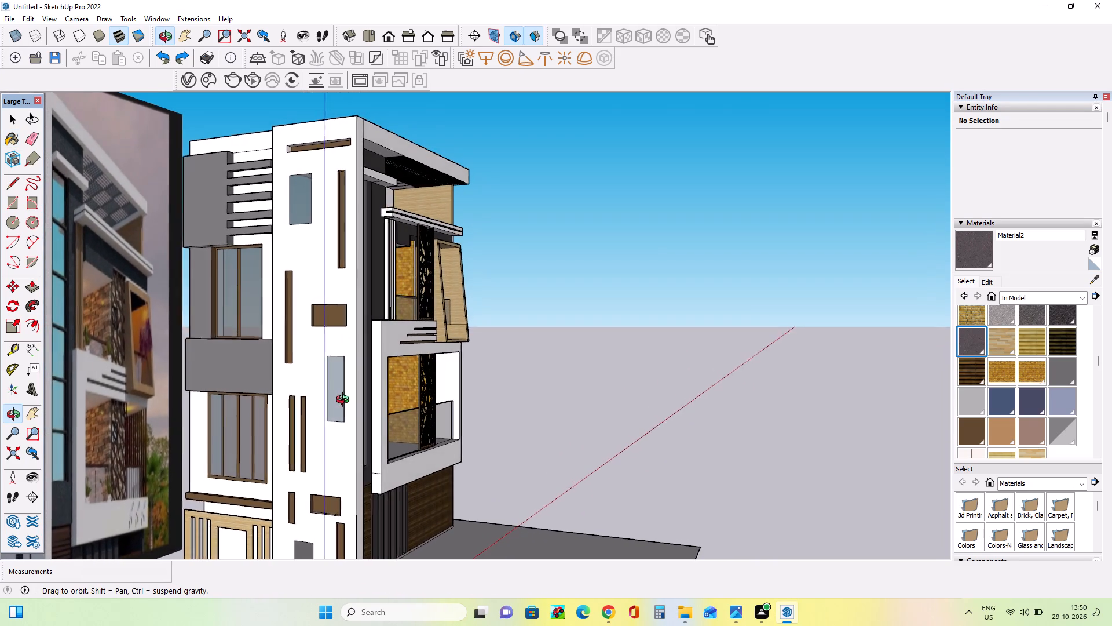
middle_click_drag(345, 401, 342, 402)
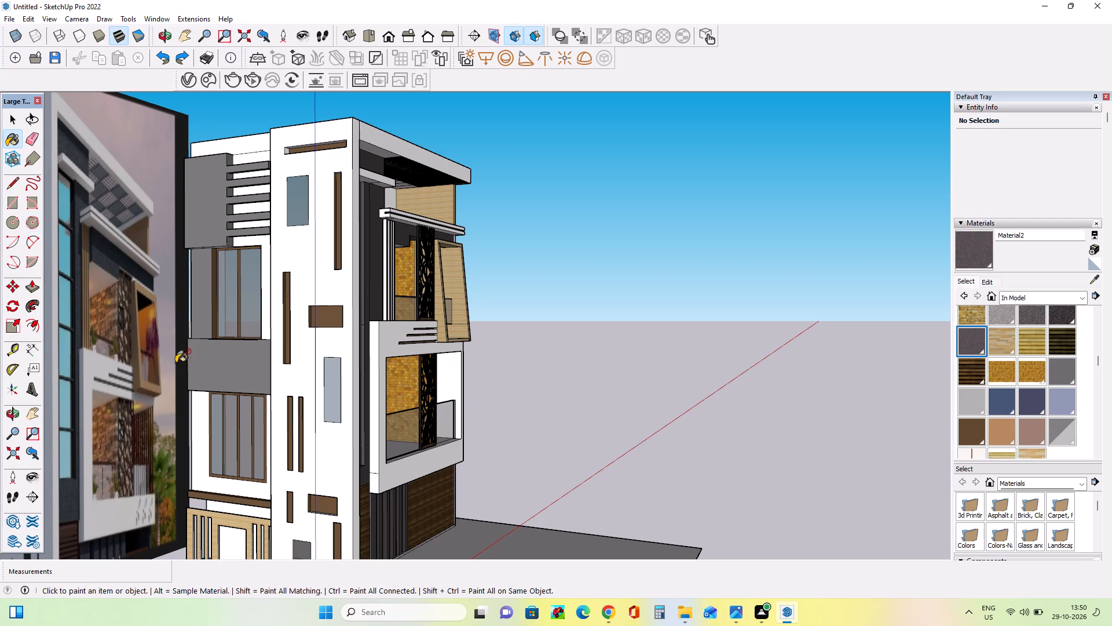
Make Niraj_Hair_Gray the active paint material.
left_click(968, 405)
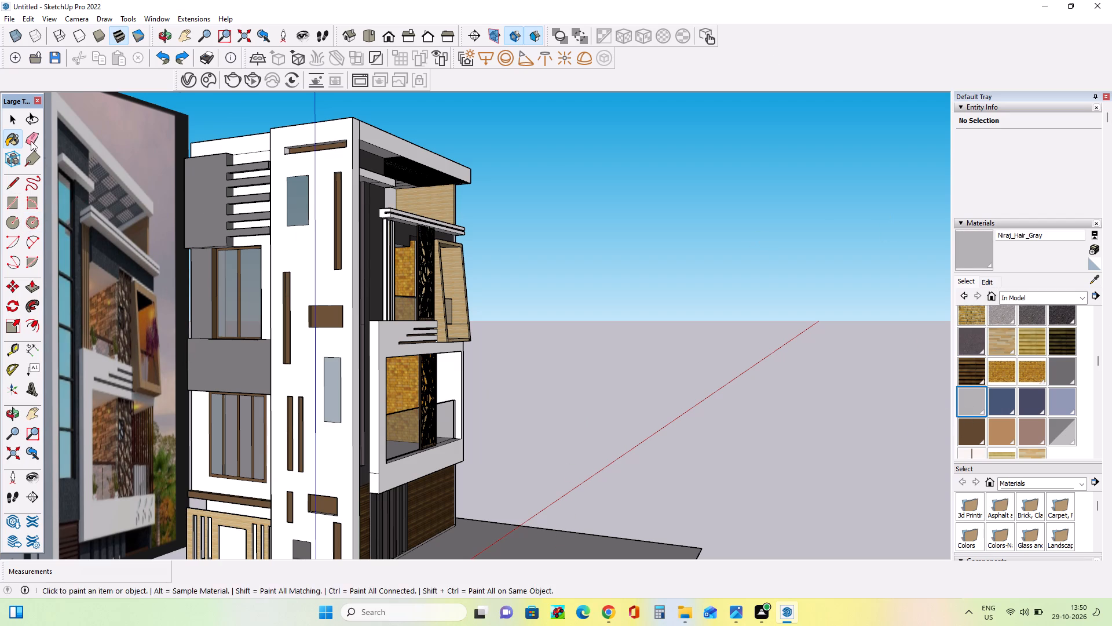
Delete the reference image standing behind the building.
left_click(12, 114)
left_click(126, 293)
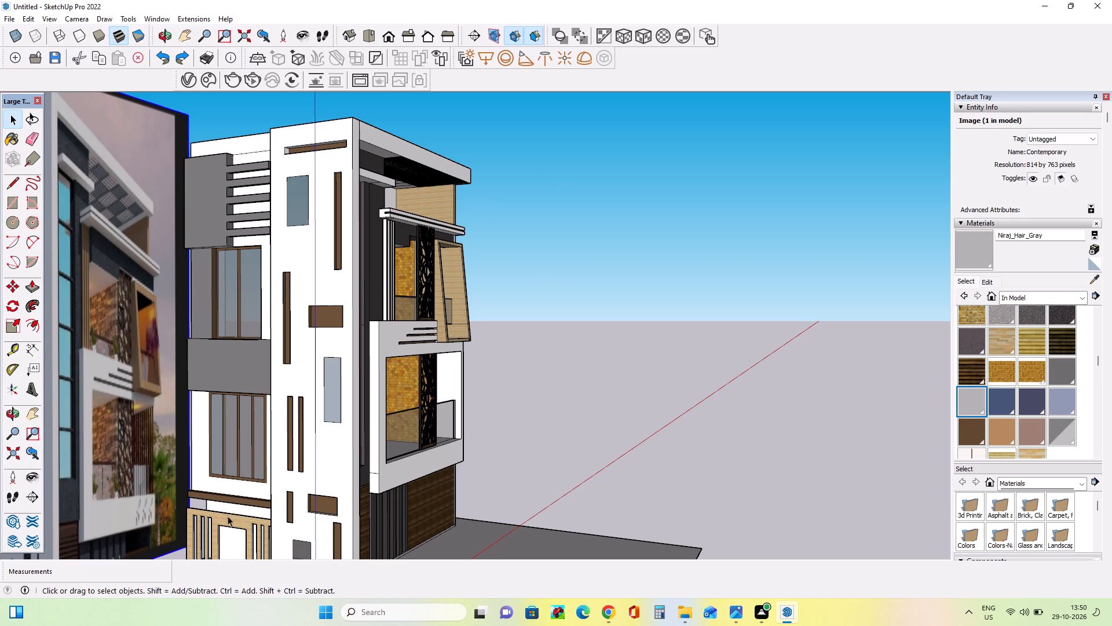
key("Delete")
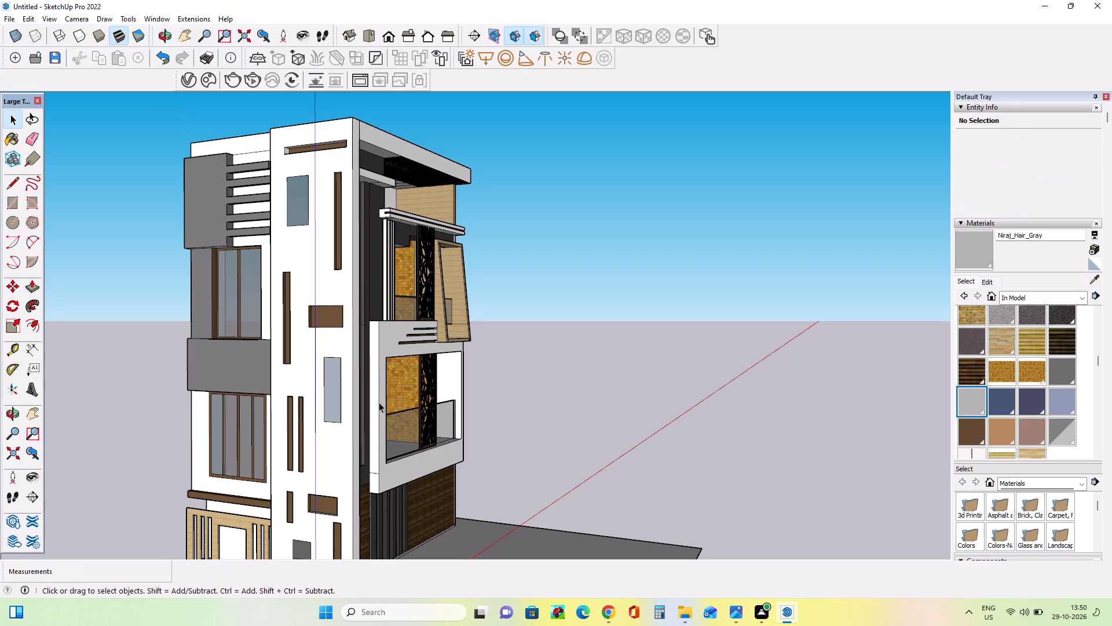
Examine the tower, balconies and underside of the roof overhang from the front corner and from below.
middle_click_drag(440, 386, 413, 369)
scroll(438, 347, "up", 2)
middle_click_drag(454, 347, 459, 345)
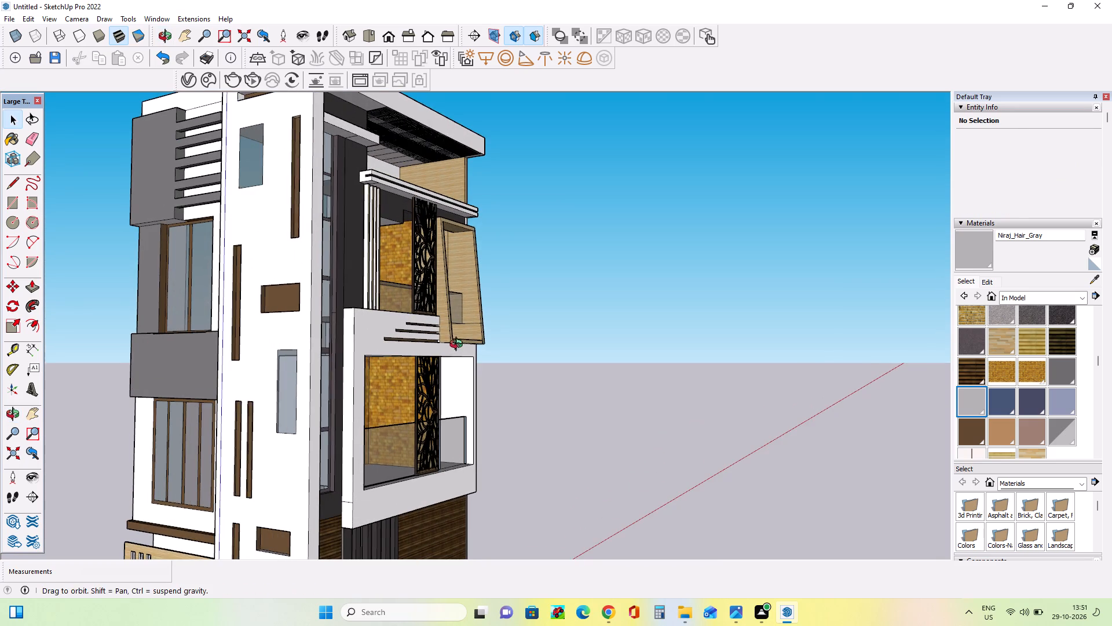
middle_click_drag(459, 345, 469, 332)
scroll(469, 332, "down", 1)
middle_click_drag(470, 332, 488, 331)
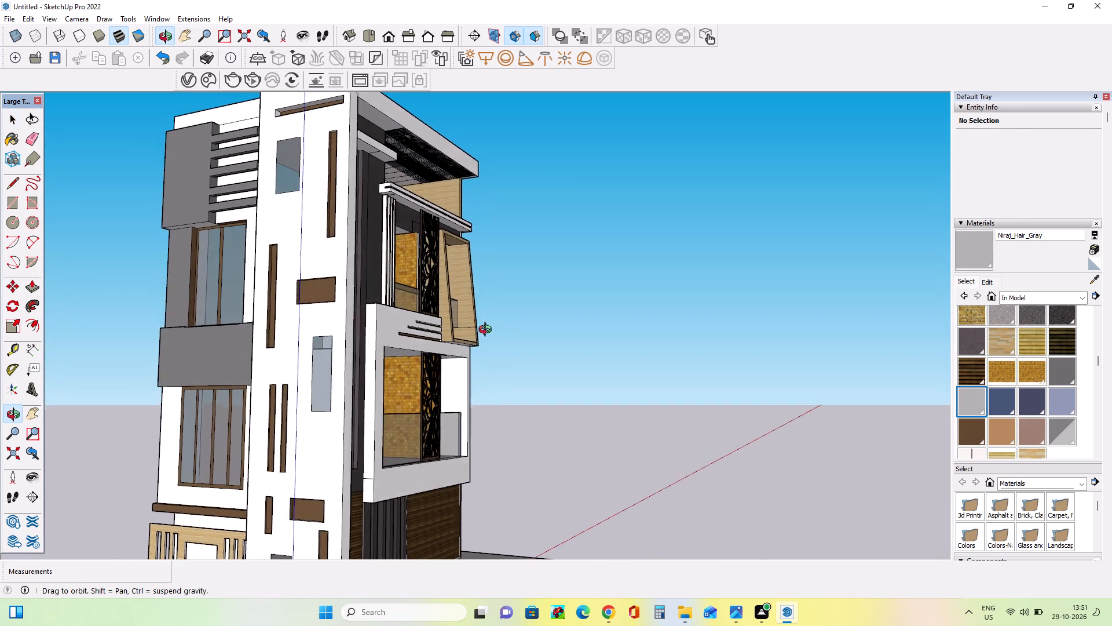
middle_click_drag(488, 331, 442, 355)
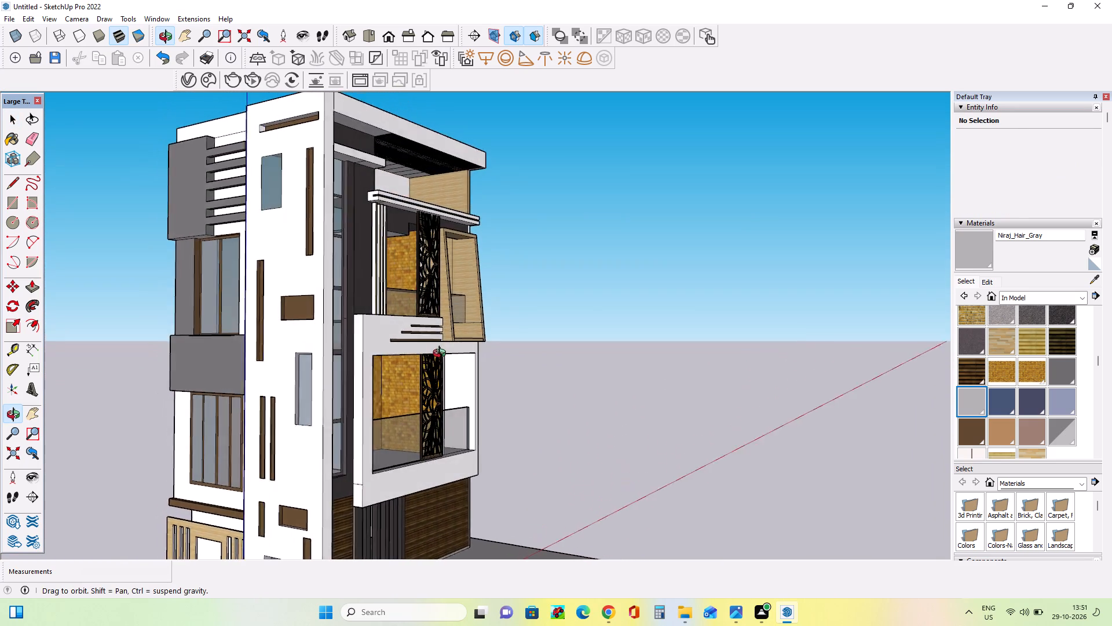
middle_click_drag(442, 355, 429, 316)
scroll(429, 302, "up", 2)
middle_click_drag(434, 302, 435, 302)
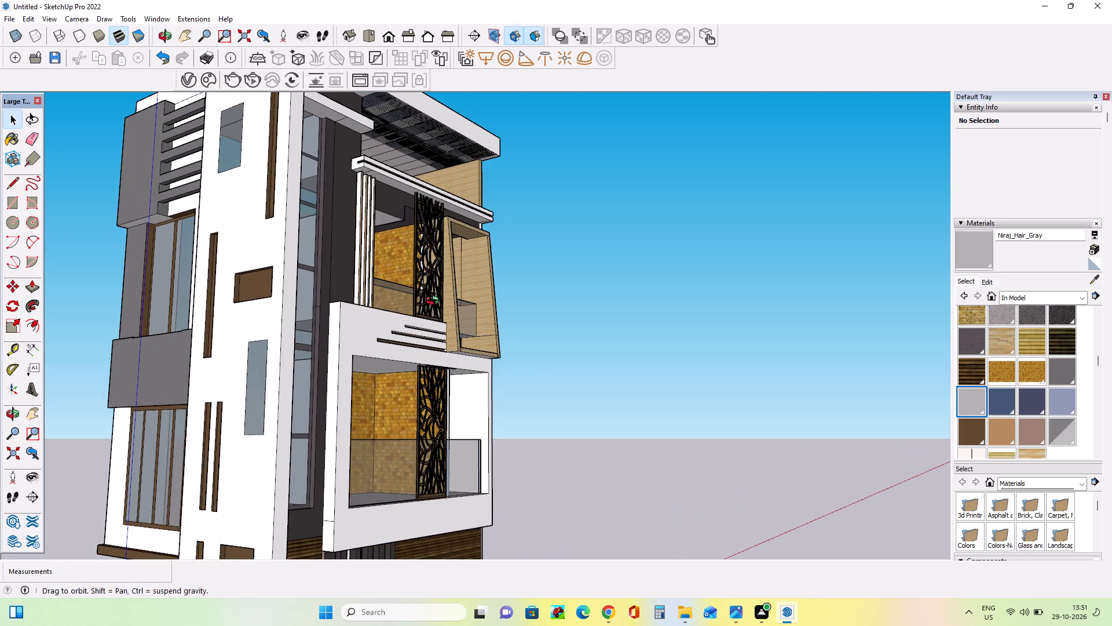
middle_click_drag(435, 302, 441, 307)
scroll(441, 307, "down", 2)
middle_click_drag(457, 346, 460, 339)
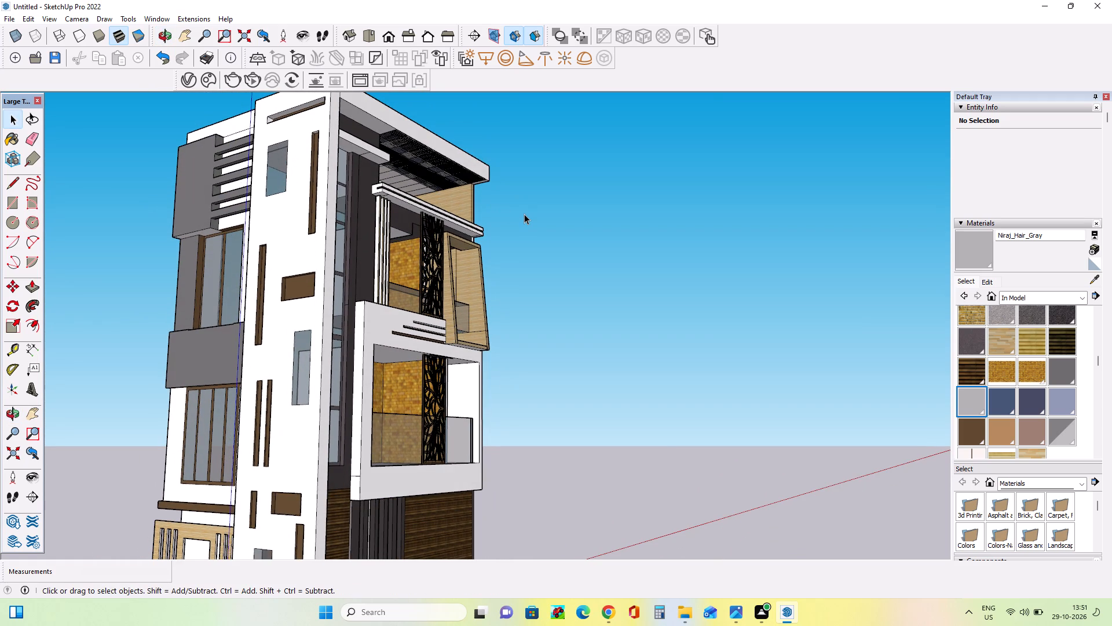
middle_click_drag(618, 297, 575, 305)
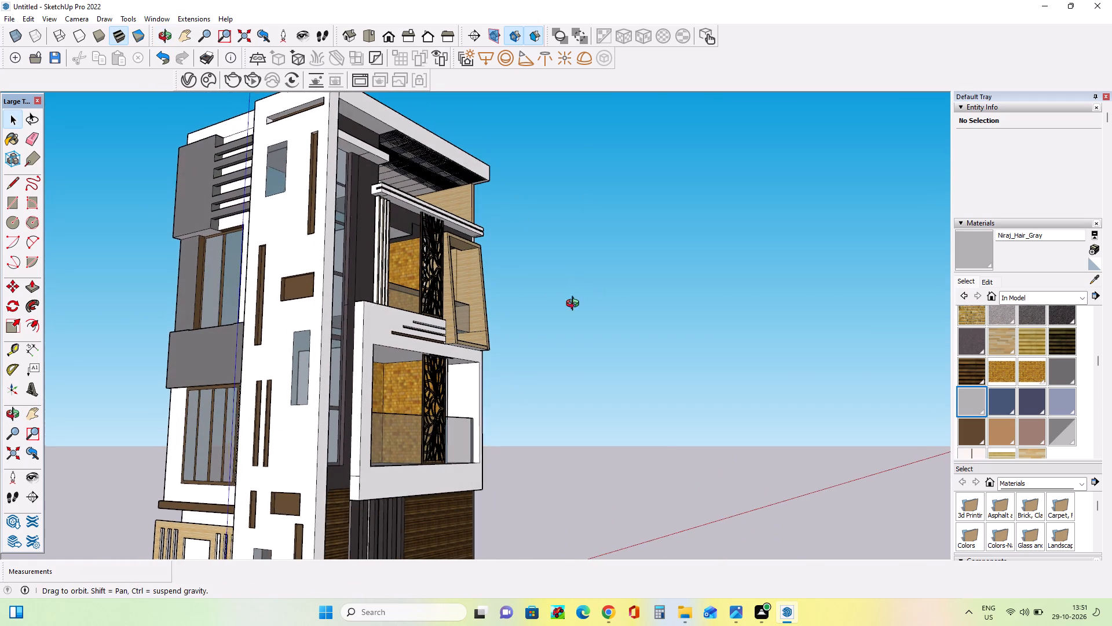
middle_click_drag(575, 305, 539, 286)
scroll(502, 231, "up", 2)
scroll(562, 231, "down", 2)
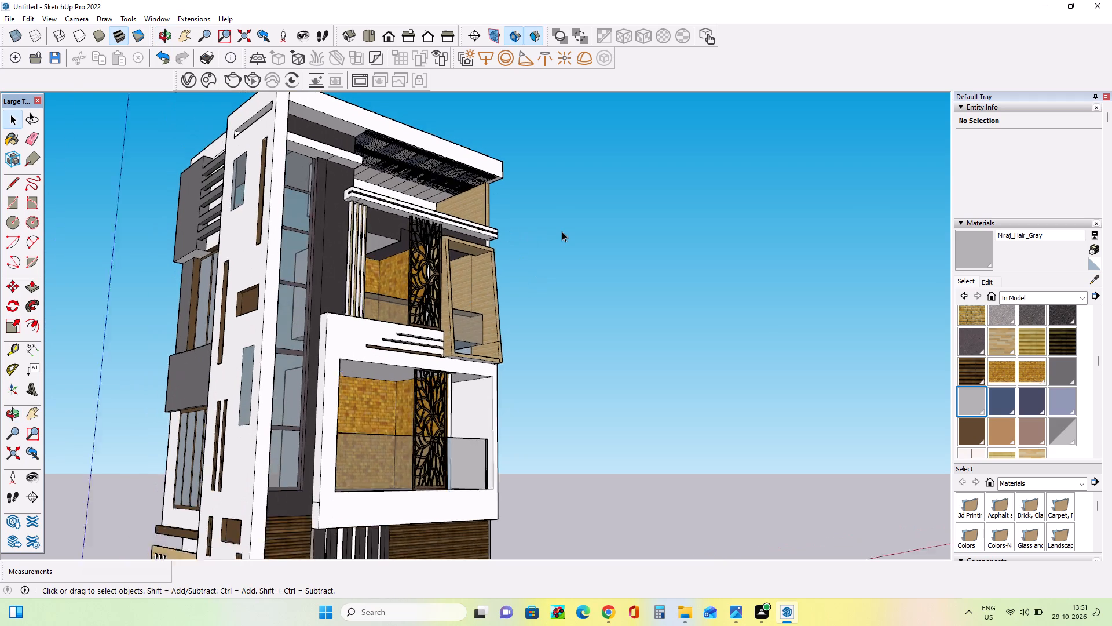
middle_click_drag(563, 233, 535, 208)
Select the strips and slat lines of the light grooved ceiling tile bordering the bare row near the wood-clad side wall.
scroll(404, 156, "up", 3)
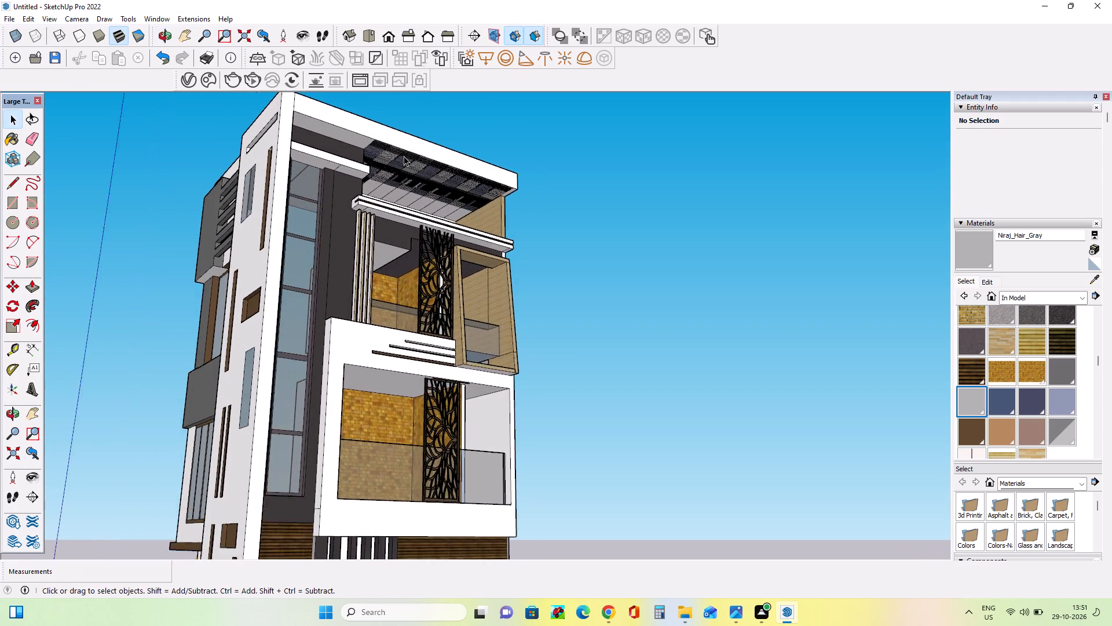
scroll(404, 156, "up", 15)
scroll(439, 219, "up", 1)
middle_click_drag(438, 219, 386, 201)
scroll(376, 240, "up", 3)
middle_click_drag(384, 255, 364, 227)
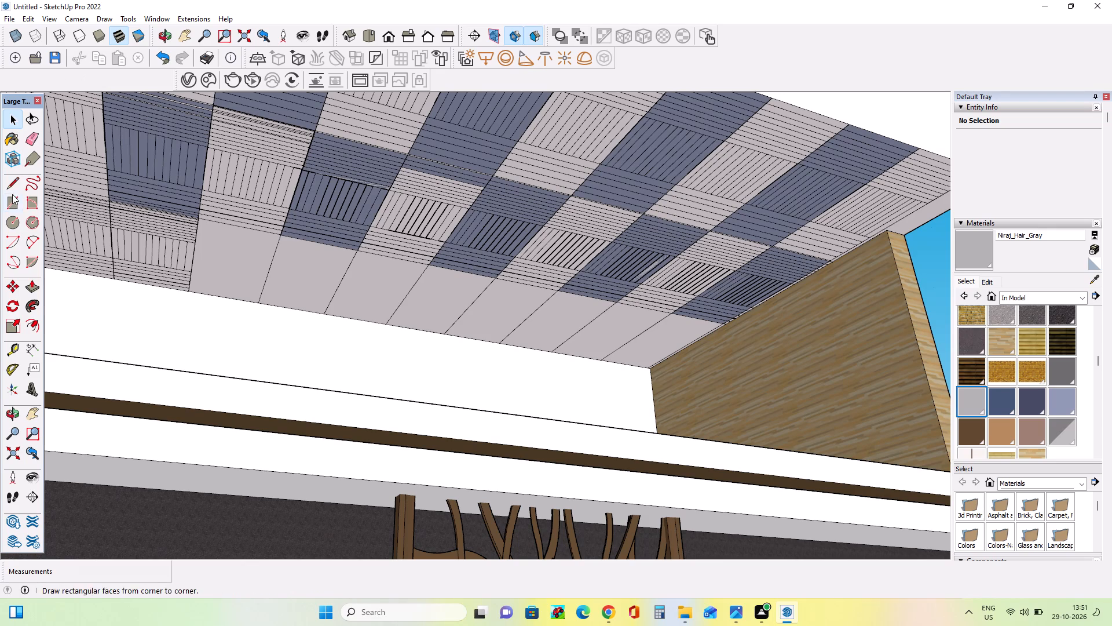
left_click(11, 118)
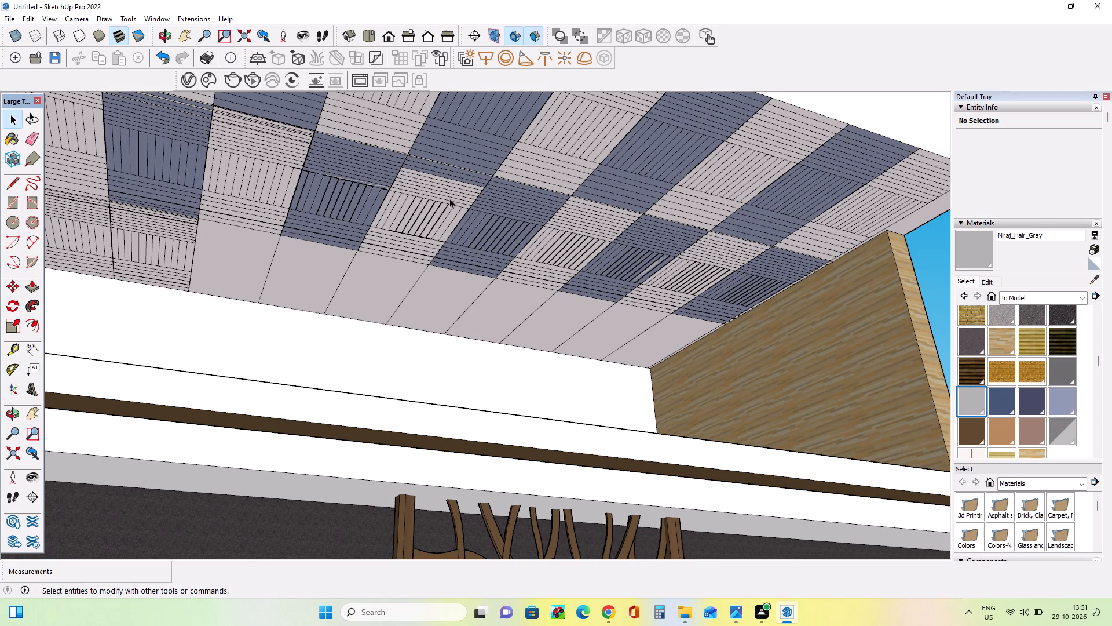
left_click_drag(473, 176, 442, 213, "ctrl")
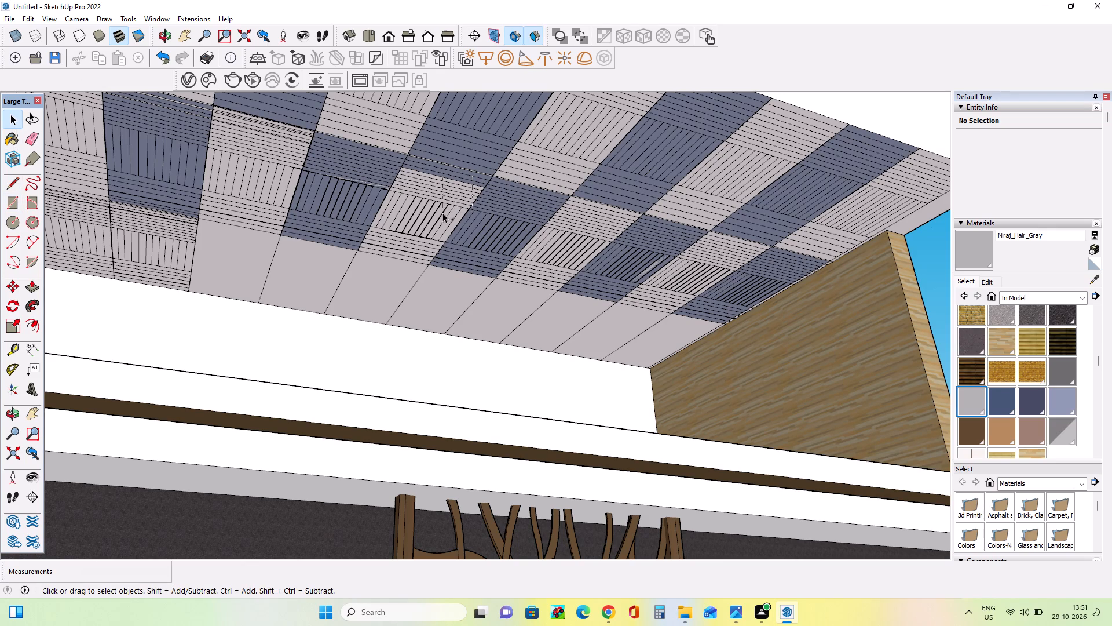
left_click_drag(442, 213, 444, 205, "ctrl")
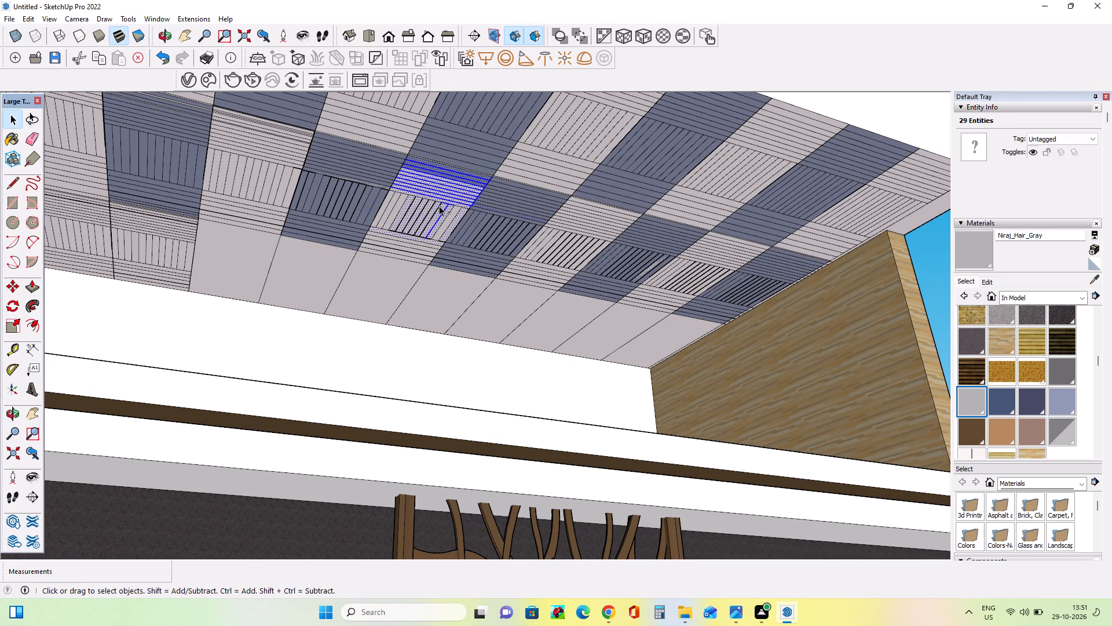
left_click_drag(455, 215, 398, 230, "ctrl")
left_click_drag(398, 230, 383, 231, "ctrl")
left_click_drag(383, 231, 386, 226, "ctrl")
scroll(388, 248, "up", 3, "ctrl")
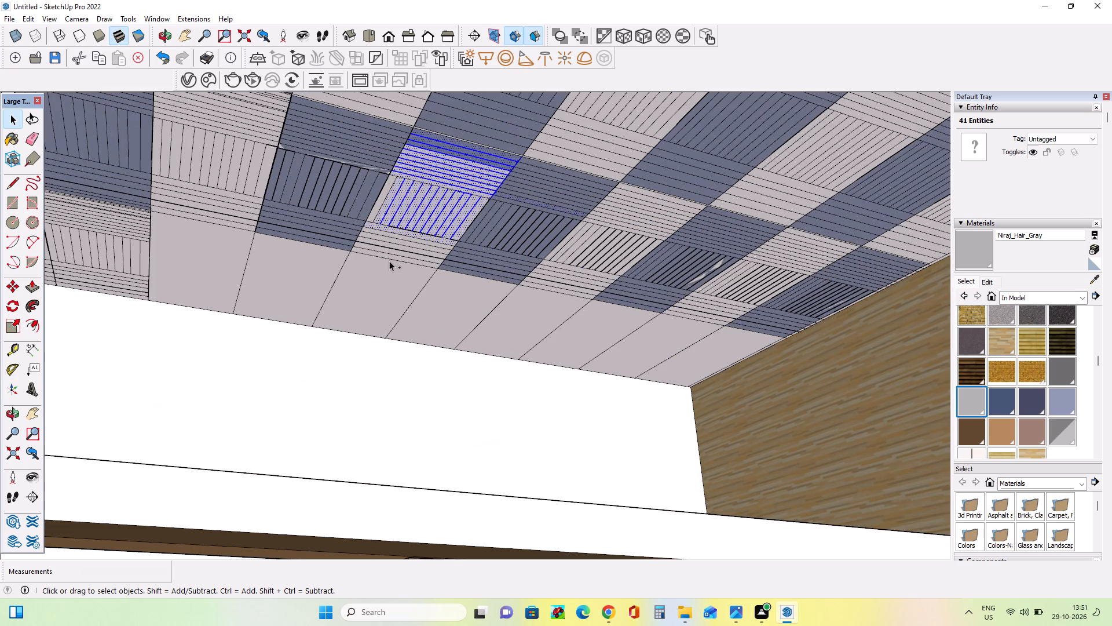
left_click_drag(387, 265, 413, 221, "ctrl")
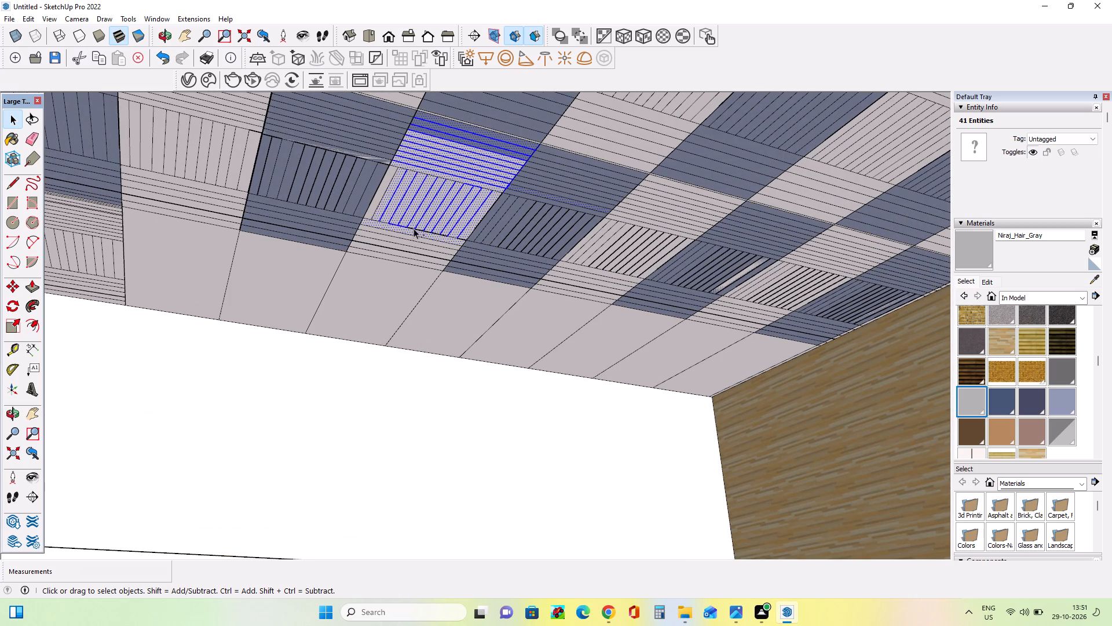
scroll(417, 239, "up", 3, "ctrl")
left_click_drag(412, 274, 431, 220, "ctrl")
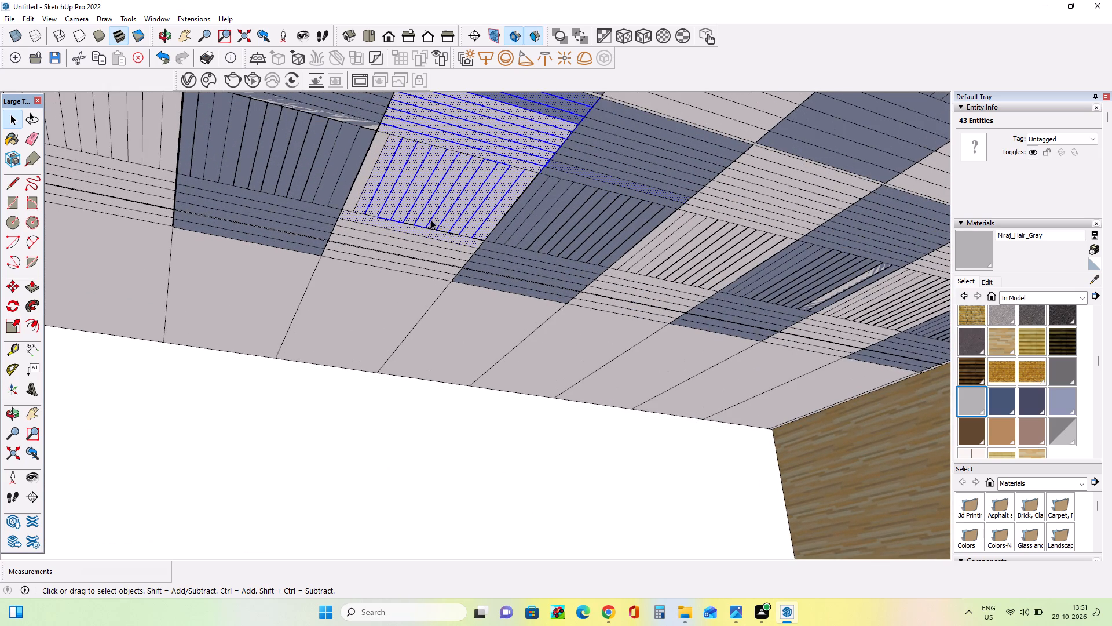
left_click_drag(425, 235, 371, 280, "ctrl")
Add the tile's missing end slat and the short edge segments along its border toward the bare row to the selection.
left_click(396, 308, "ctrl")
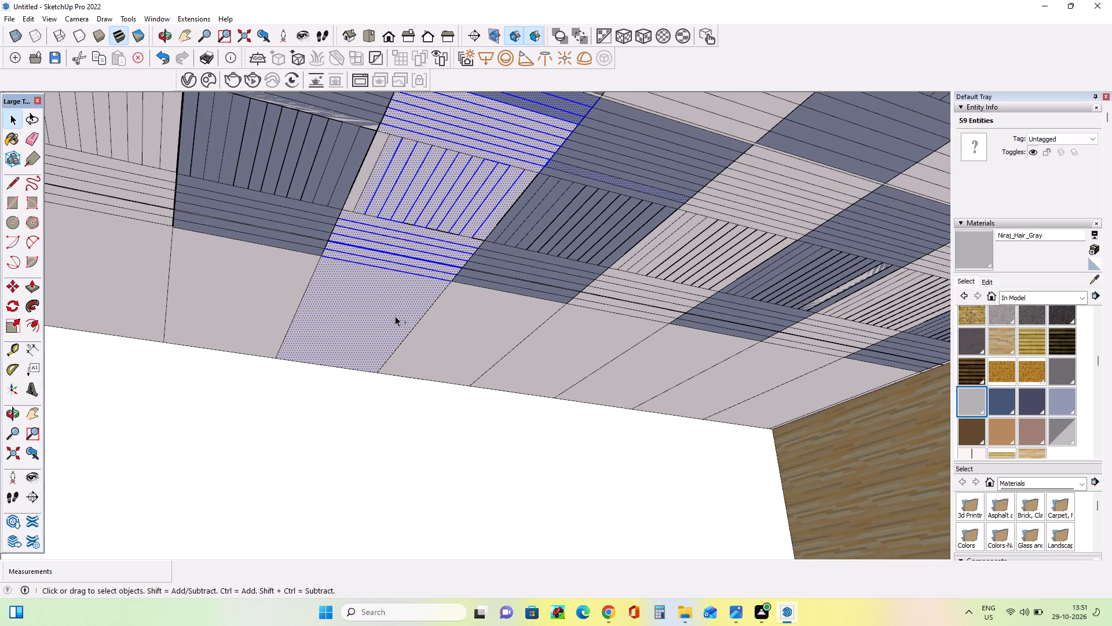
left_click(353, 304, "ctrl")
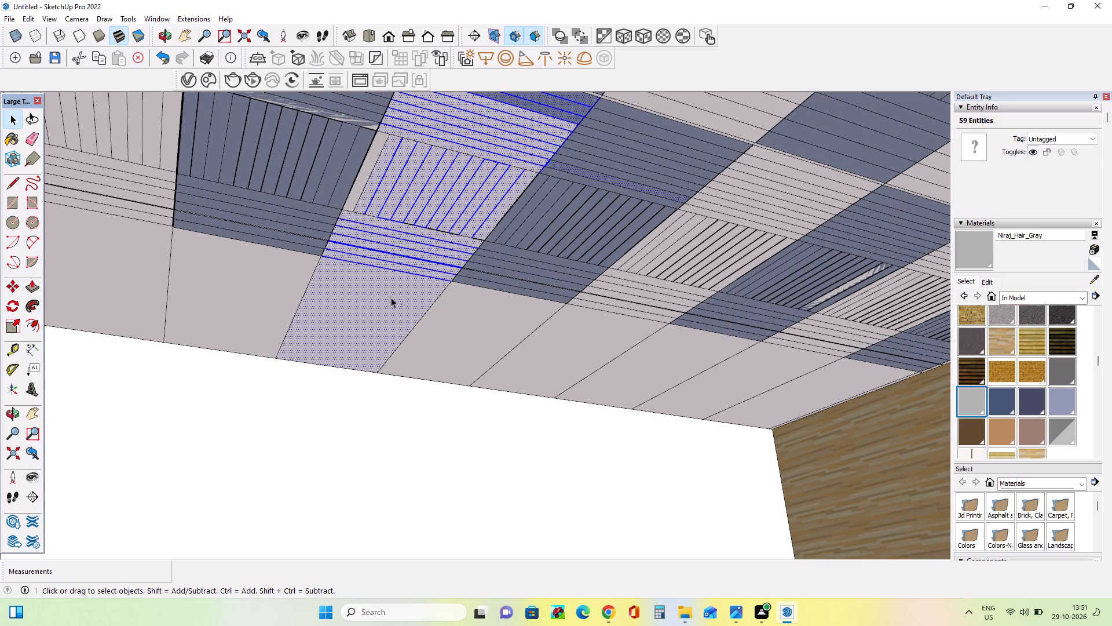
left_click(388, 296, "ctrl")
left_click(359, 194, "ctrl")
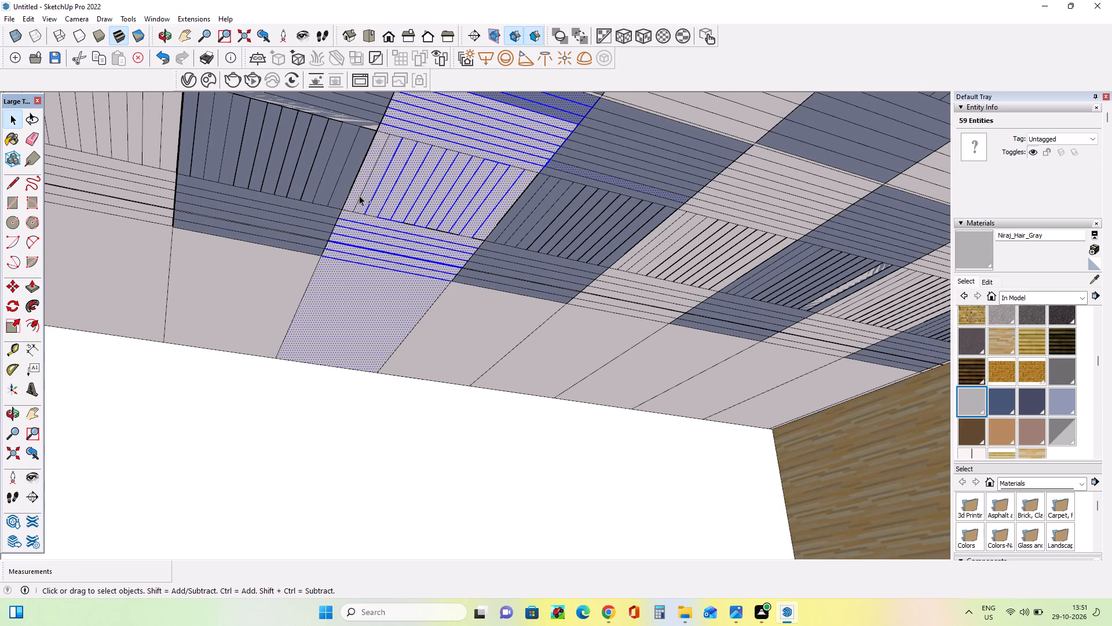
left_click(360, 196, "ctrl")
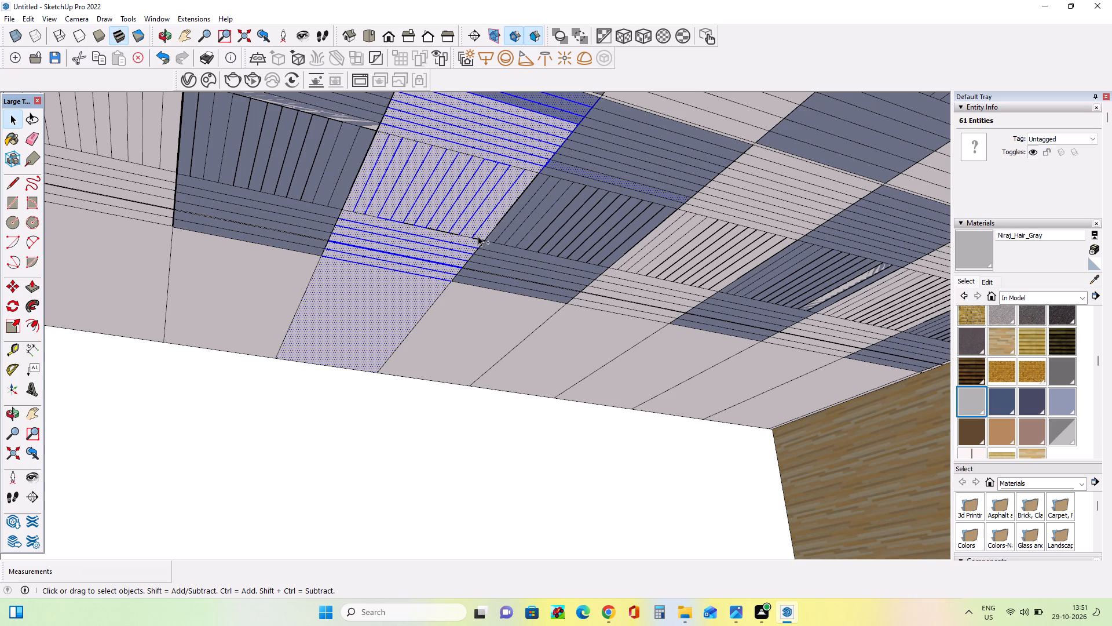
left_click(467, 237, "ctrl")
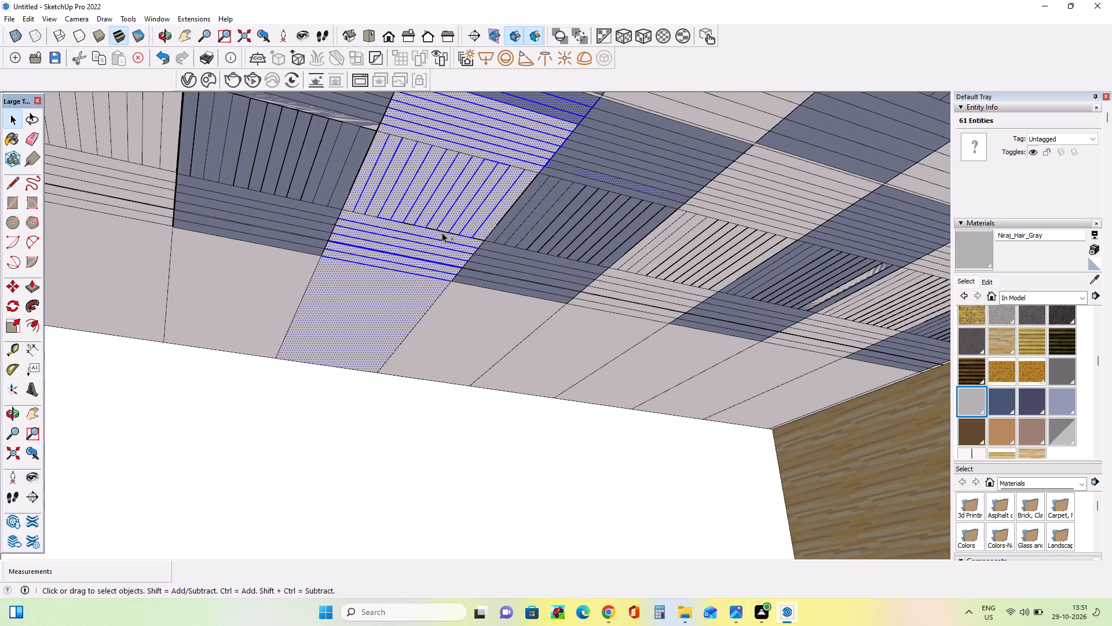
left_click(444, 232, "ctrl")
left_click(449, 233, "ctrl")
left_click(452, 234, "ctrl")
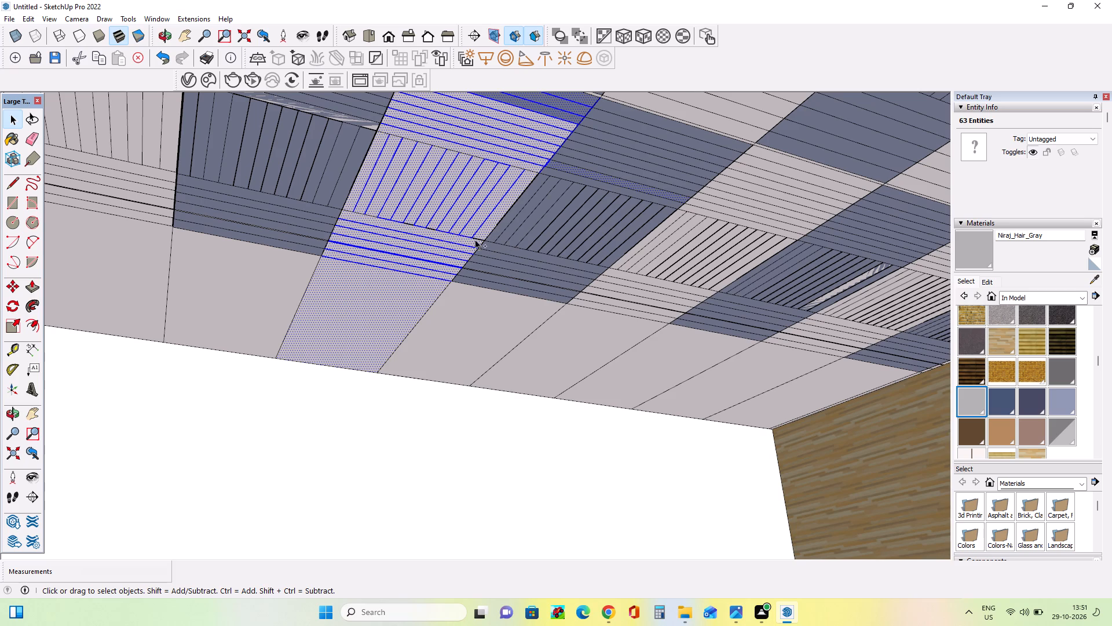
left_click(477, 239, "ctrl")
left_click(408, 224, "ctrl")
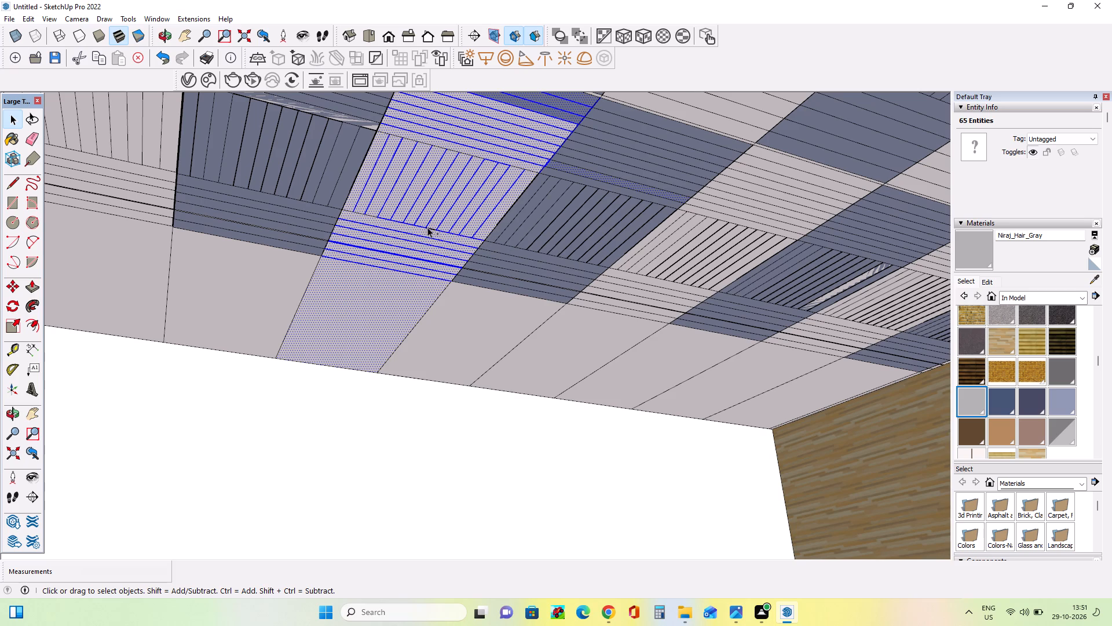
left_click(429, 228, "ctrl")
left_click(359, 215, "ctrl")
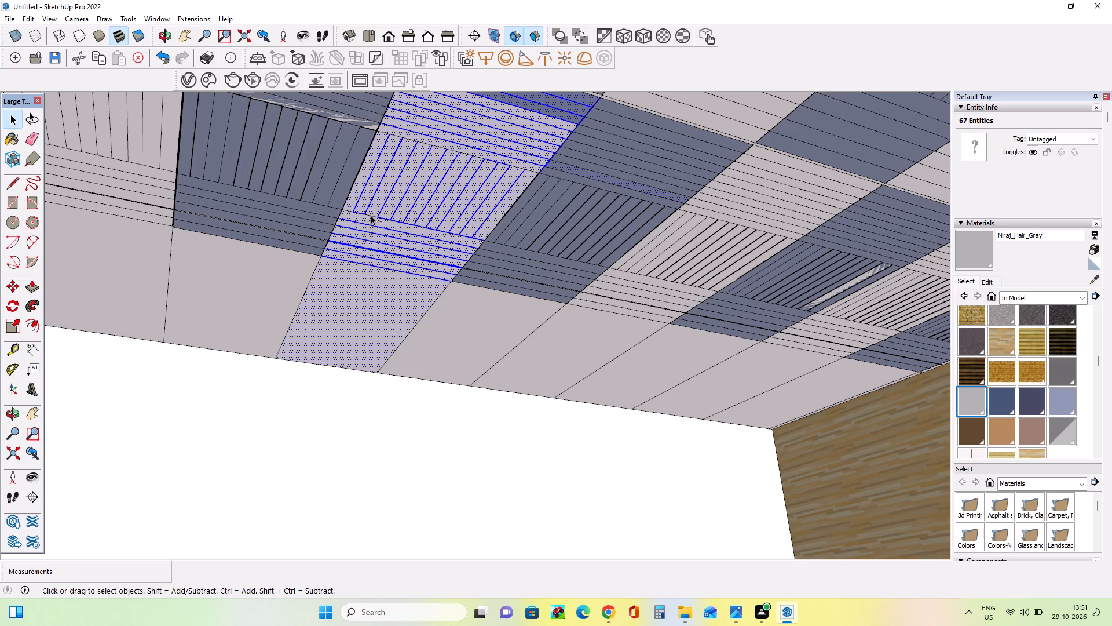
left_click(371, 215, "ctrl")
left_click(353, 210, "ctrl")
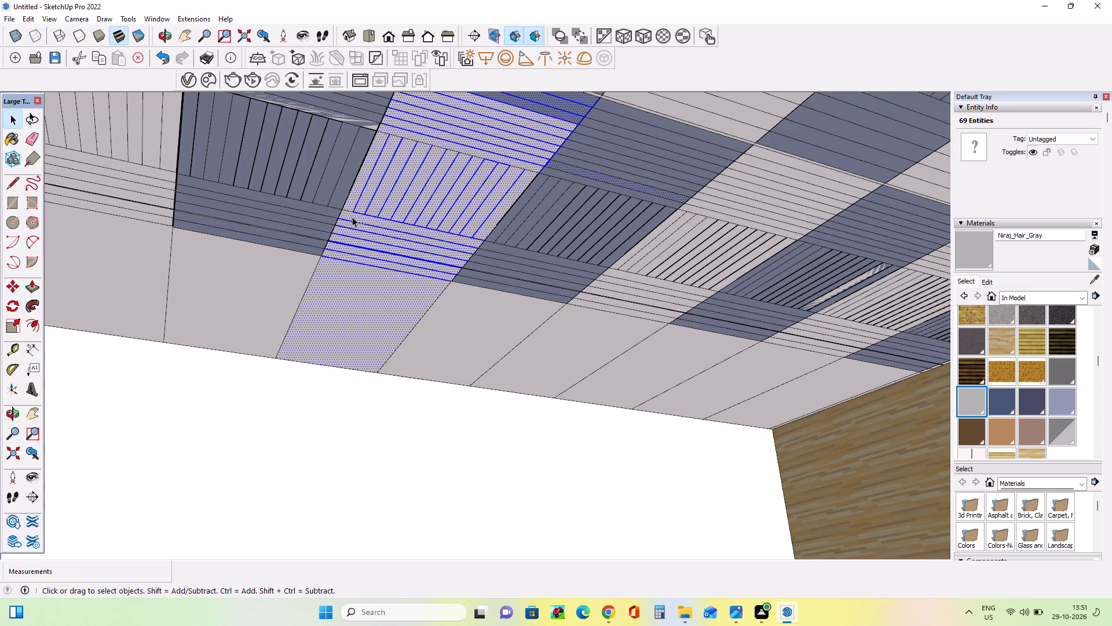
left_click(349, 212, "ctrl")
Add the short edge segments between the tile's slats and its far strips, and exclude the bare panel's face from the selection.
left_click(410, 142, "ctrl")
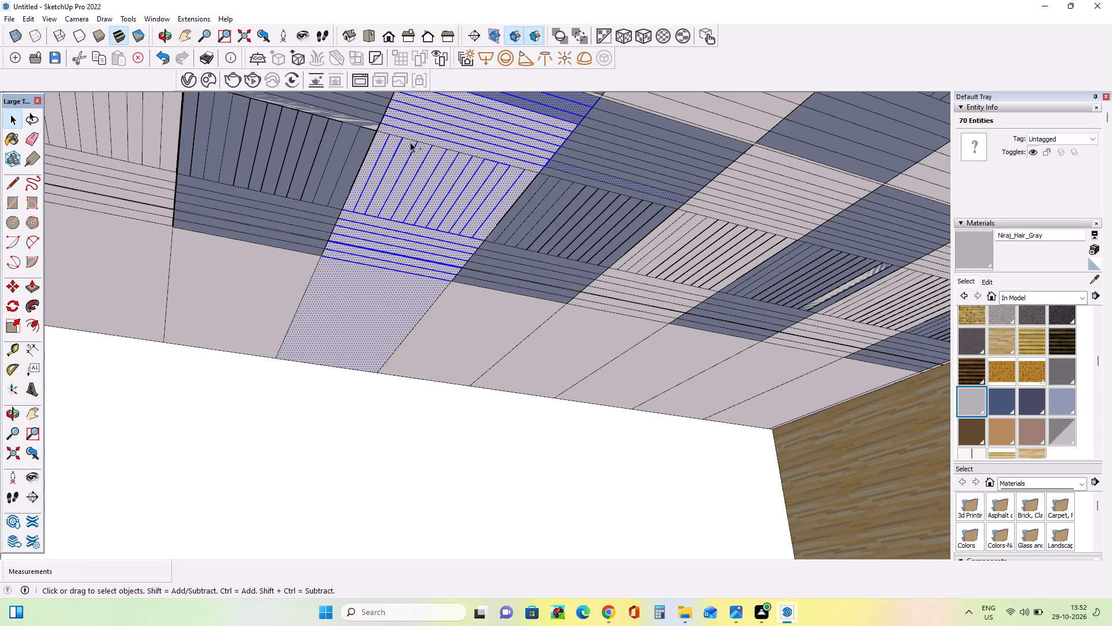
left_click(397, 137, "ctrl")
left_click(387, 134, "ctrl")
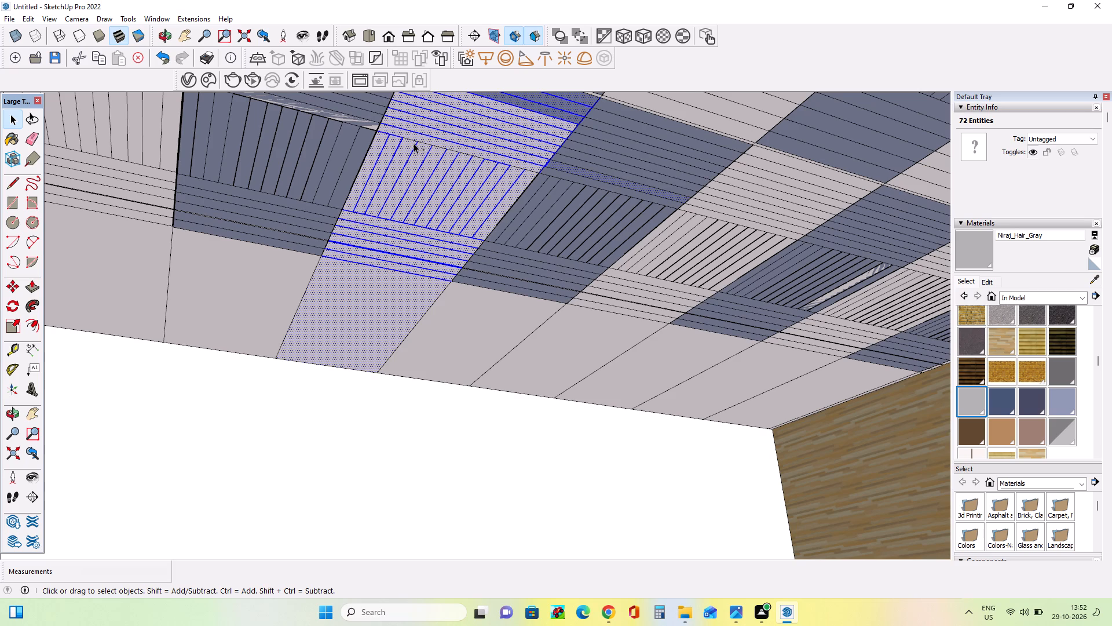
left_click(413, 139, "ctrl")
left_click(433, 145, "ctrl")
left_click(428, 143, "ctrl")
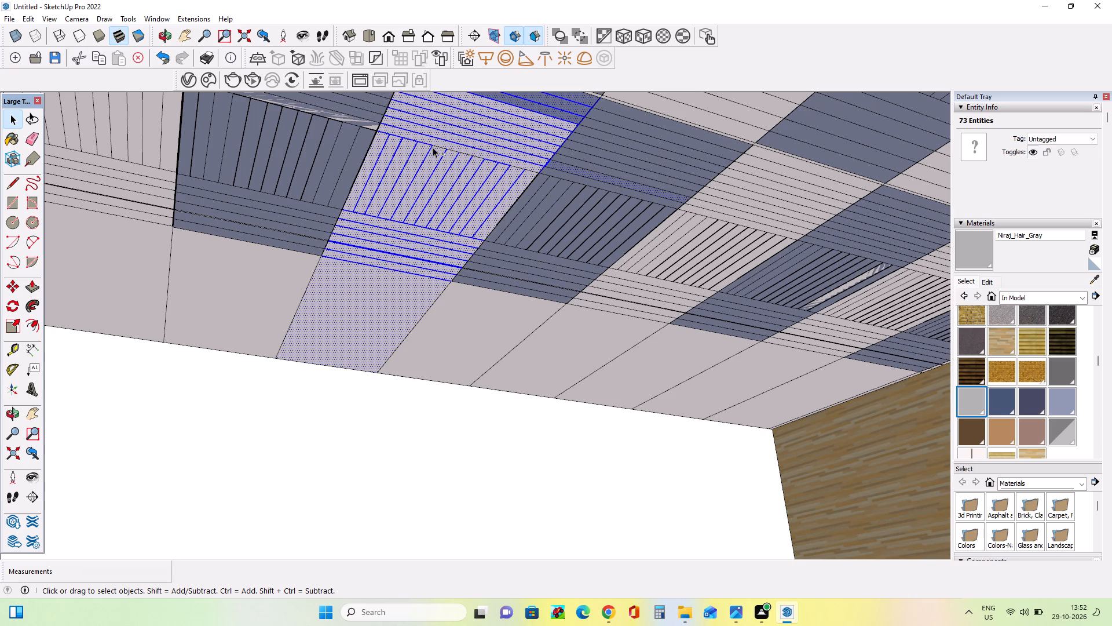
left_click(442, 146, "ctrl")
left_click(456, 150, "ctrl")
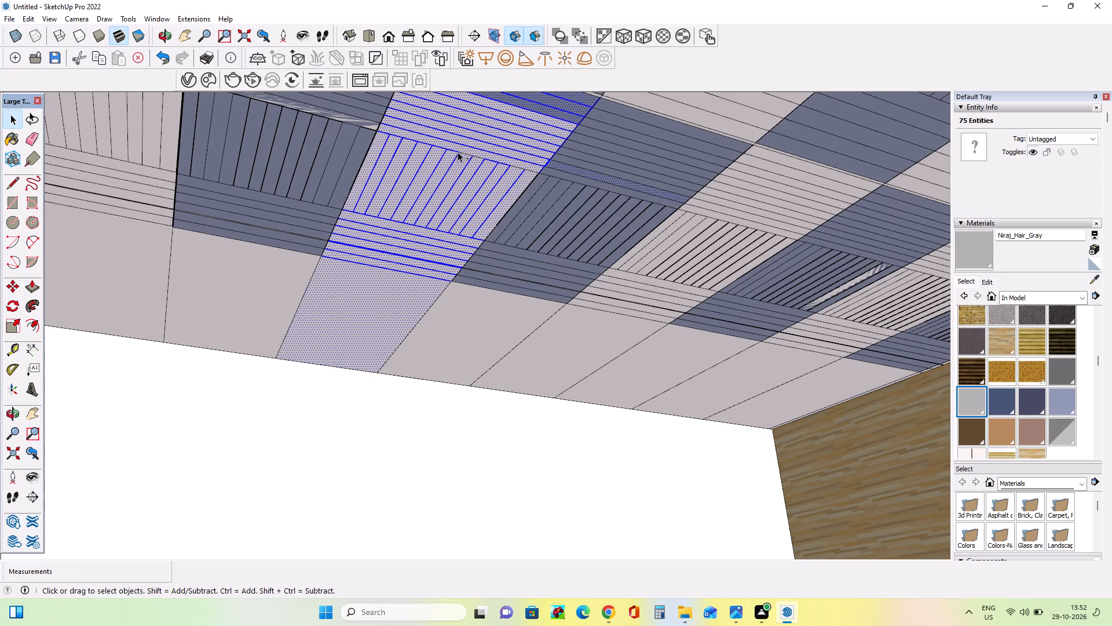
left_click(466, 155, "ctrl")
left_click(480, 156, "ctrl")
left_click(518, 168, "ctrl")
left_click(535, 172, "ctrl")
scroll(386, 348, "down", 2)
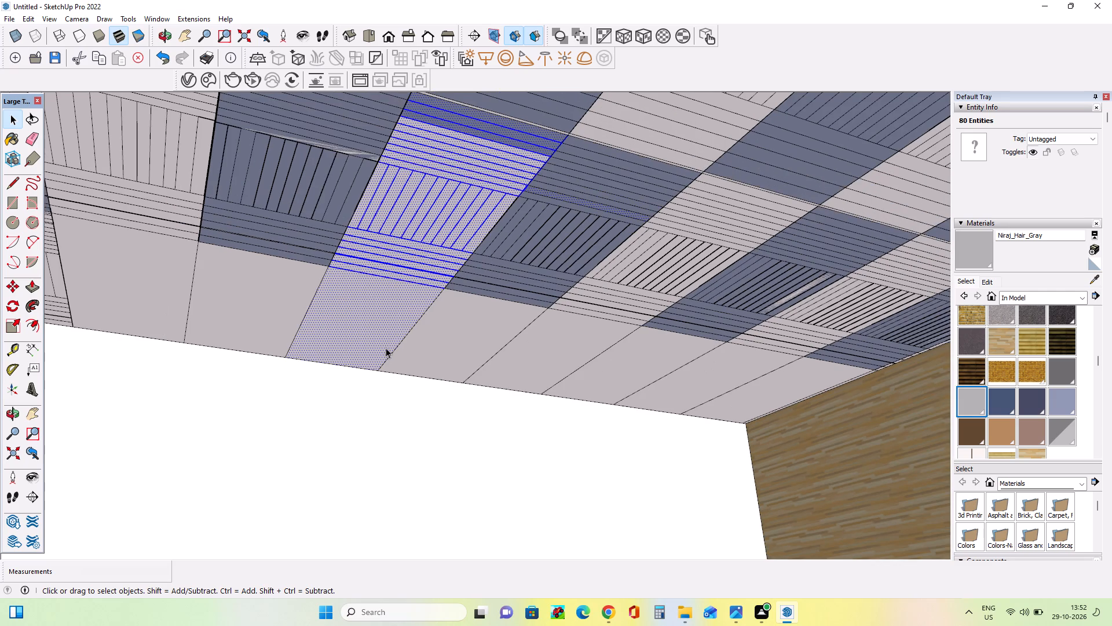
left_click(386, 336, "ctrl")
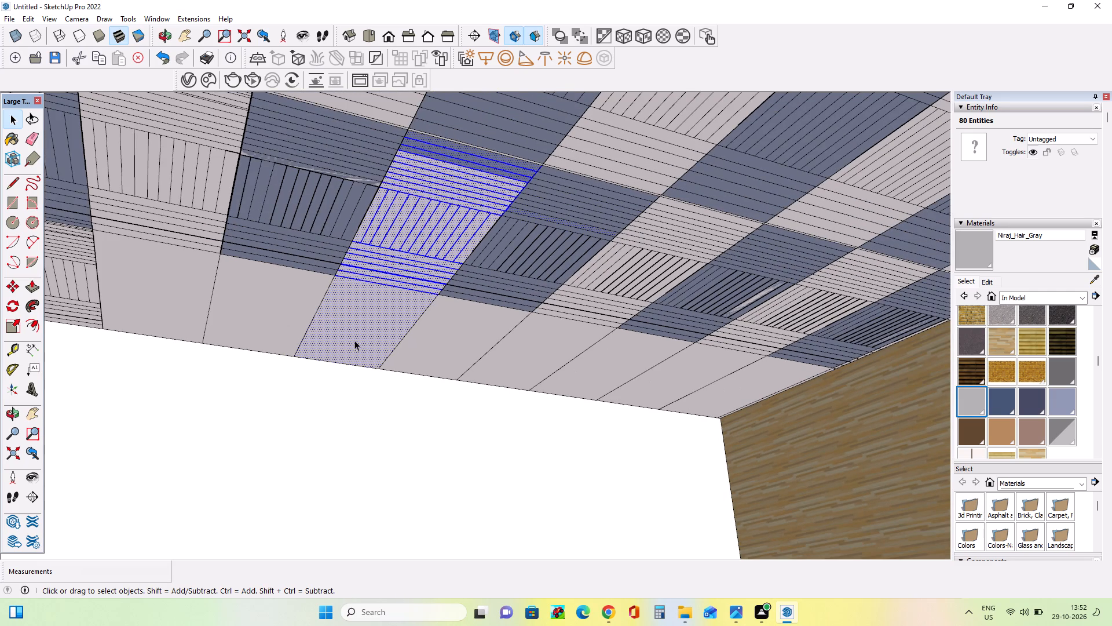
left_click(358, 338, "shift")
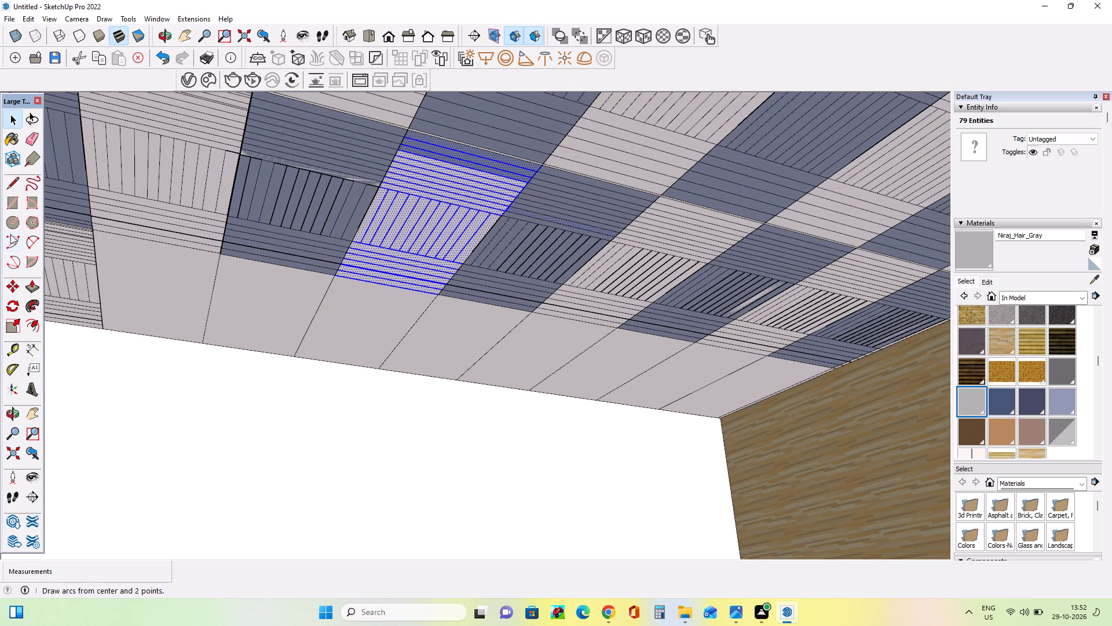
Copy the selected tile pattern about 27' 8" onto the first bare ceiling panel, and again about 9' 7" onto the adjoining one.
left_click(13, 287, "ctrl")
left_click(338, 280, "ctrl")
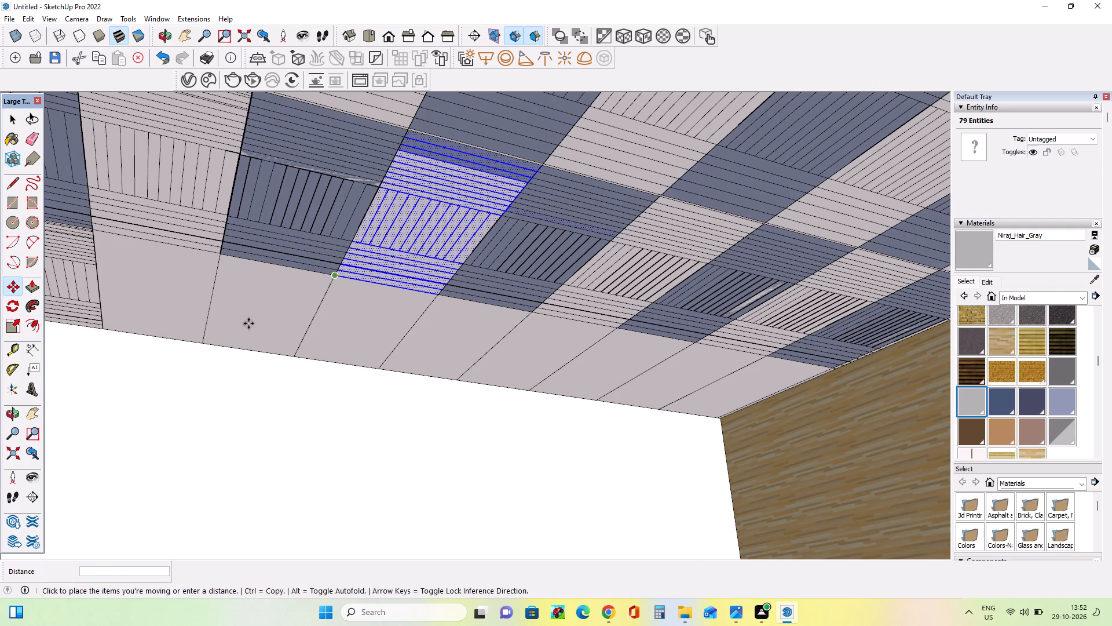
left_click(103, 330)
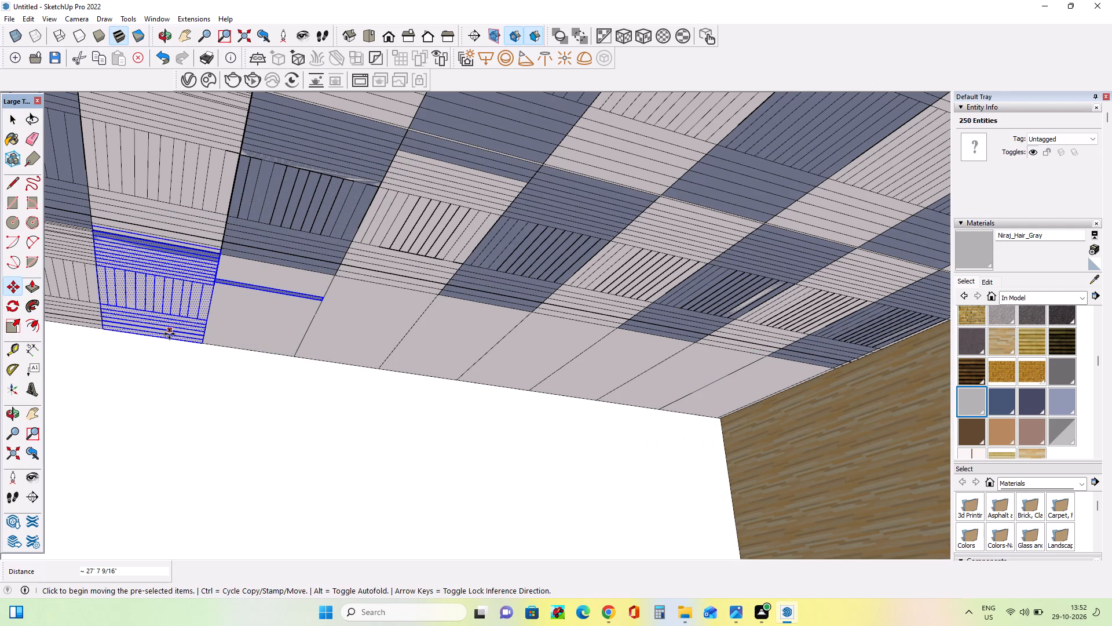
left_click(202, 345)
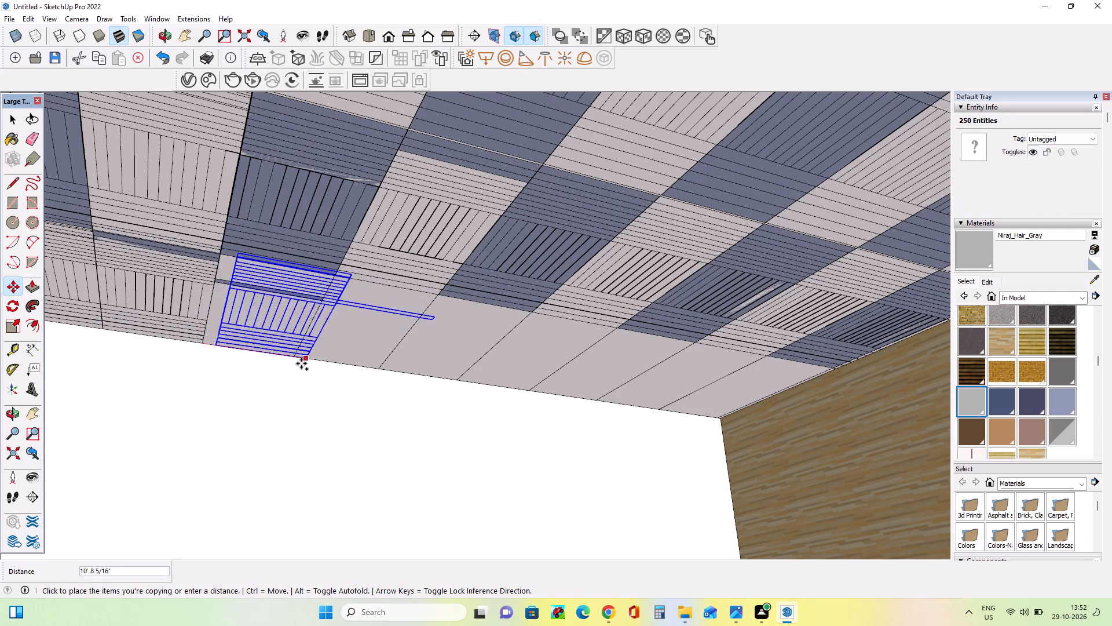
left_click(287, 358)
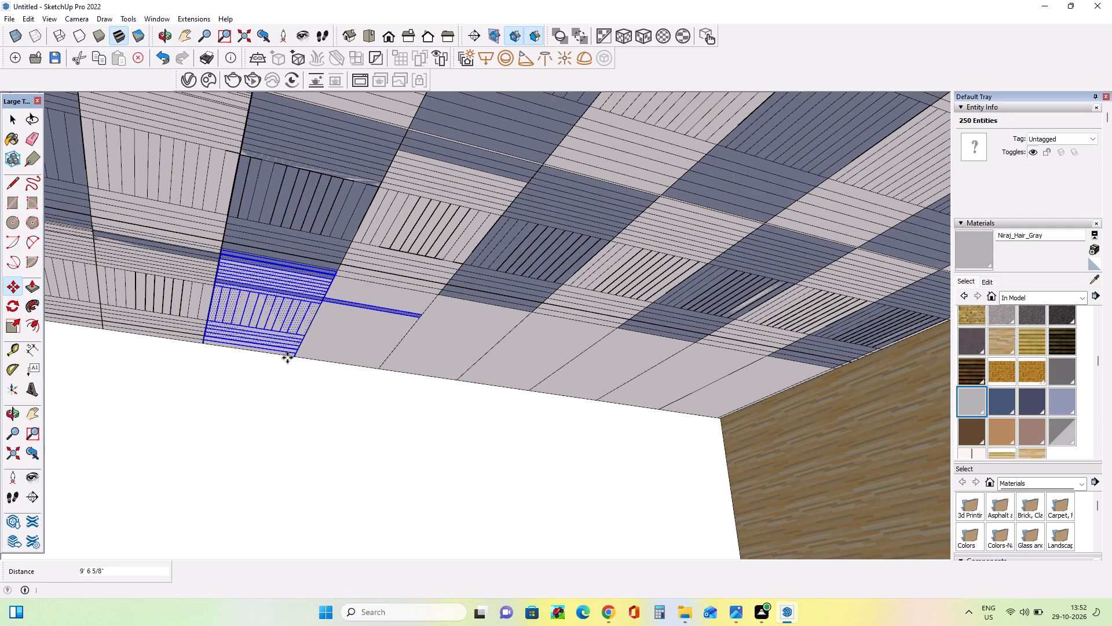
Copy the selected tile pattern about 9' 6" onto each of the next two bare ceiling panels.
middle_click_drag(342, 343, 302, 283)
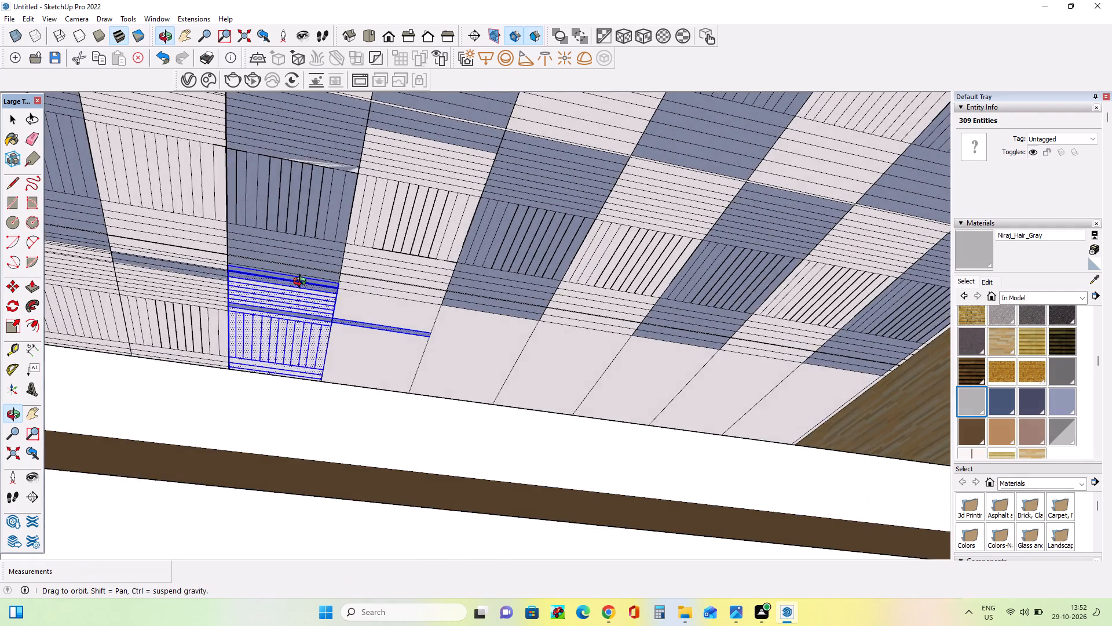
middle_click_drag(302, 283, 297, 306)
scroll(320, 360, "up", 3)
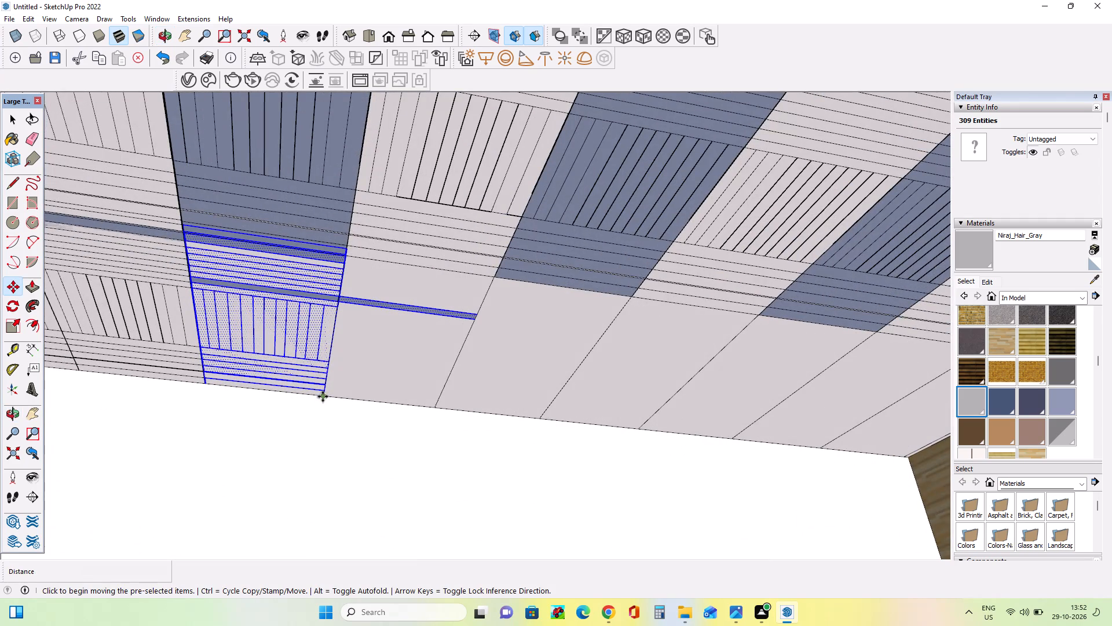
left_click_drag(323, 396, 436, 393)
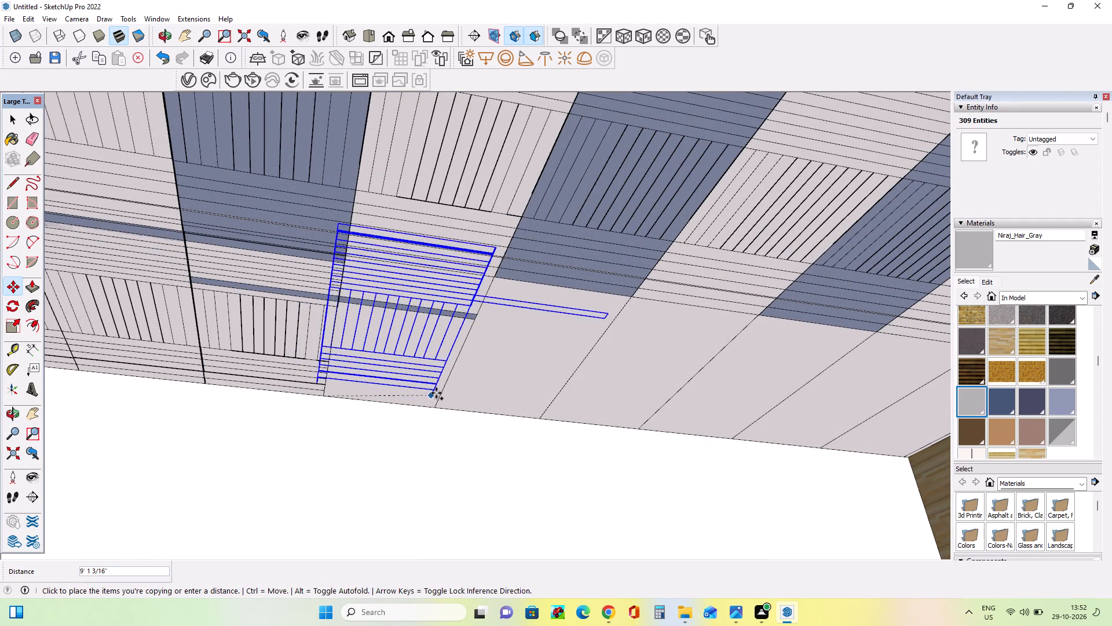
left_click_drag(436, 393, 434, 413)
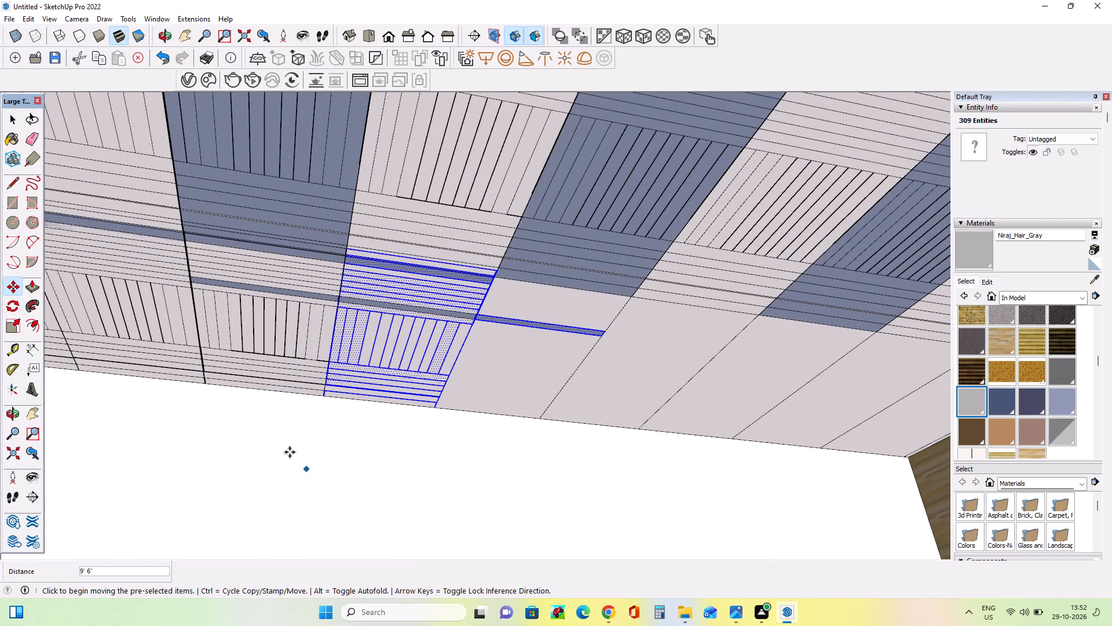
left_click(433, 410)
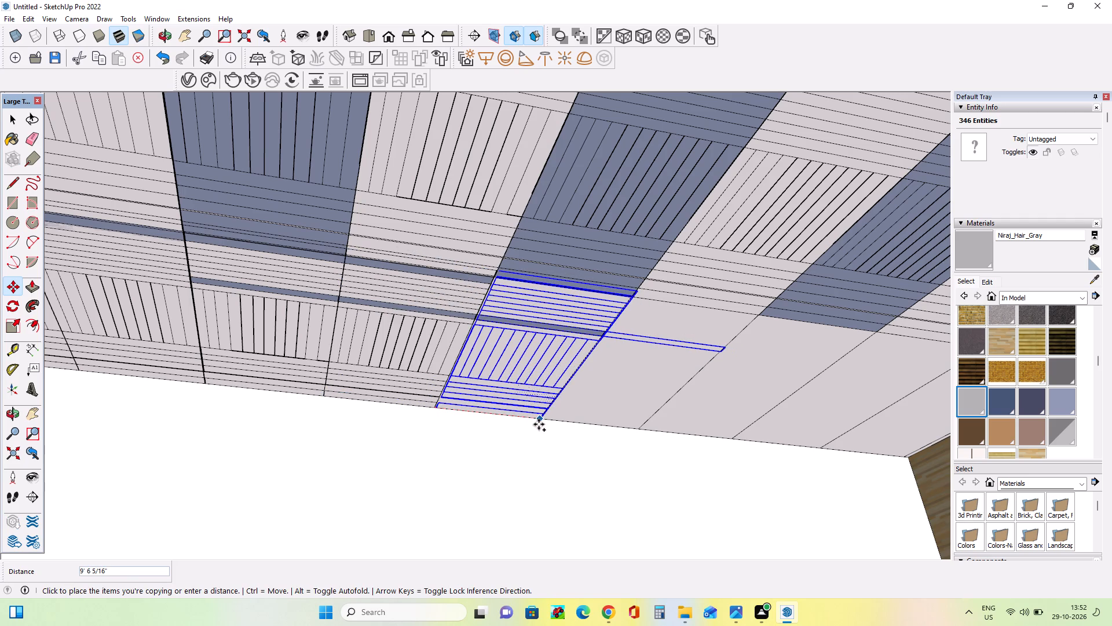
left_click(539, 424)
Copy the tile pattern onto the following two bare panels, about 9' 6" apart, toward the wood-clad side wall.
scroll(209, 423, "down", 8)
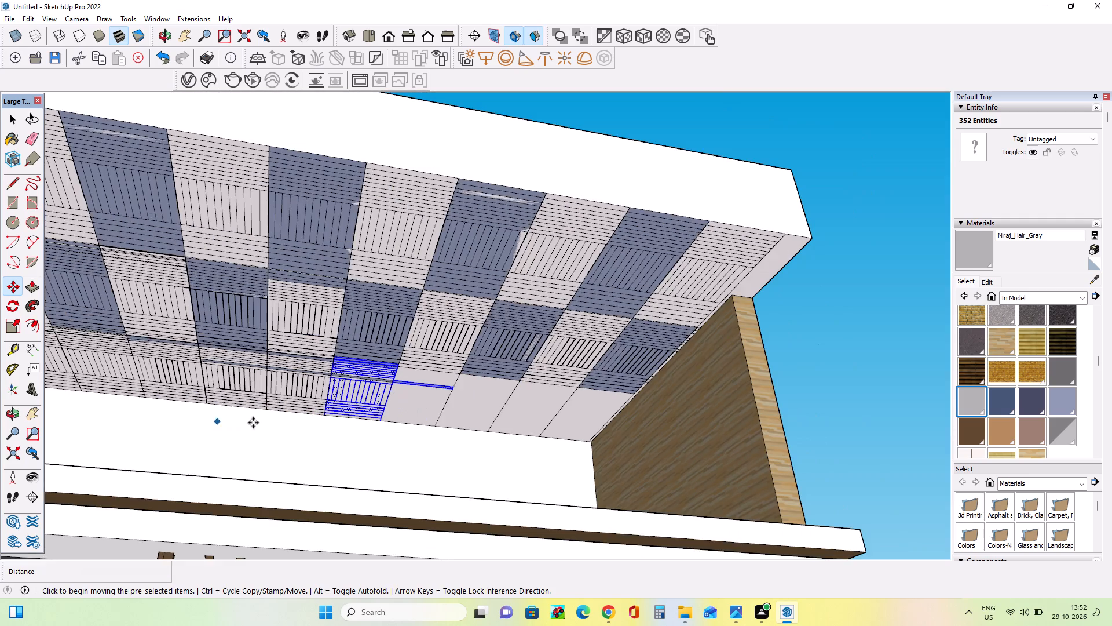
middle_click_drag(367, 445, 372, 461)
scroll(377, 438, "up", 7)
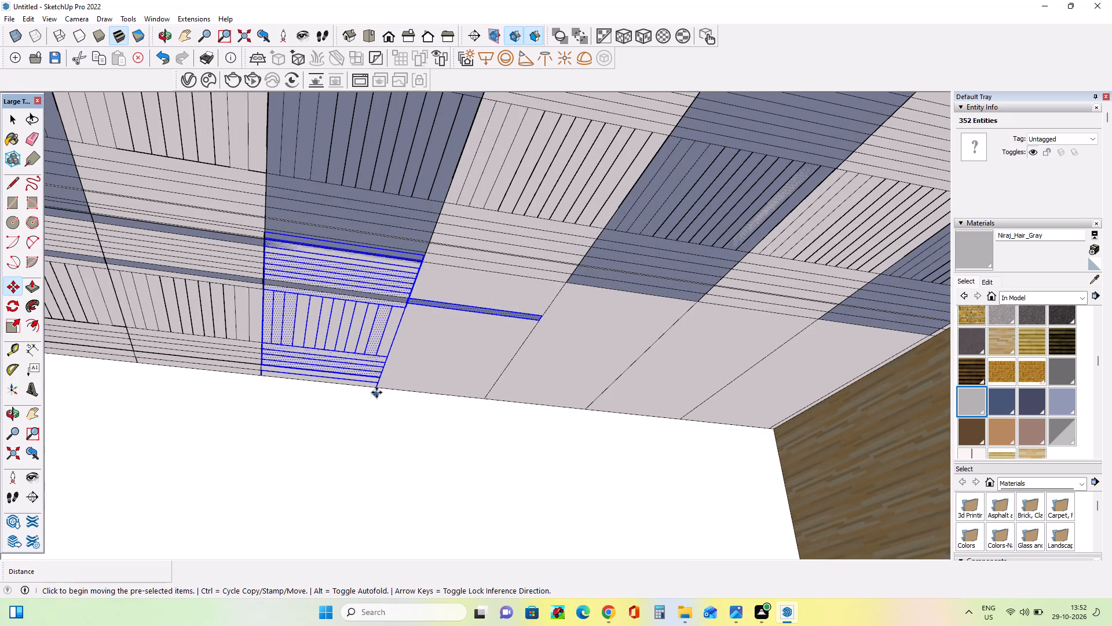
left_click(378, 389)
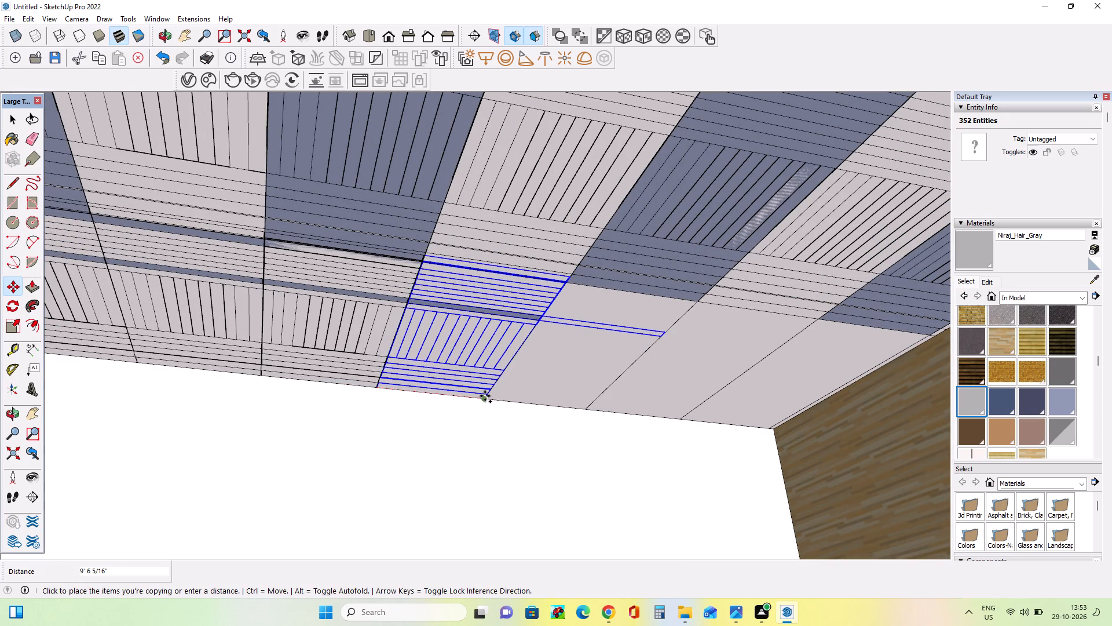
left_click(485, 396)
left_click(481, 407)
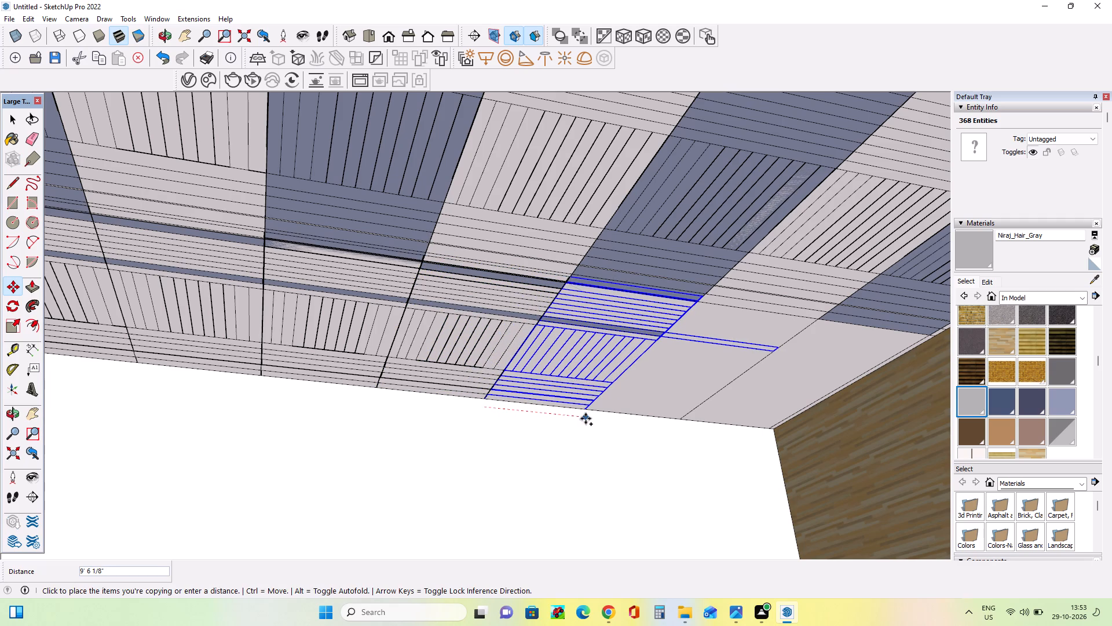
left_click(586, 418)
Copy the tile pattern onto the last two bare panels, by 9' 6 5/16" and 9' 6 3/4", ending against the wood-clad wall.
left_click(586, 413)
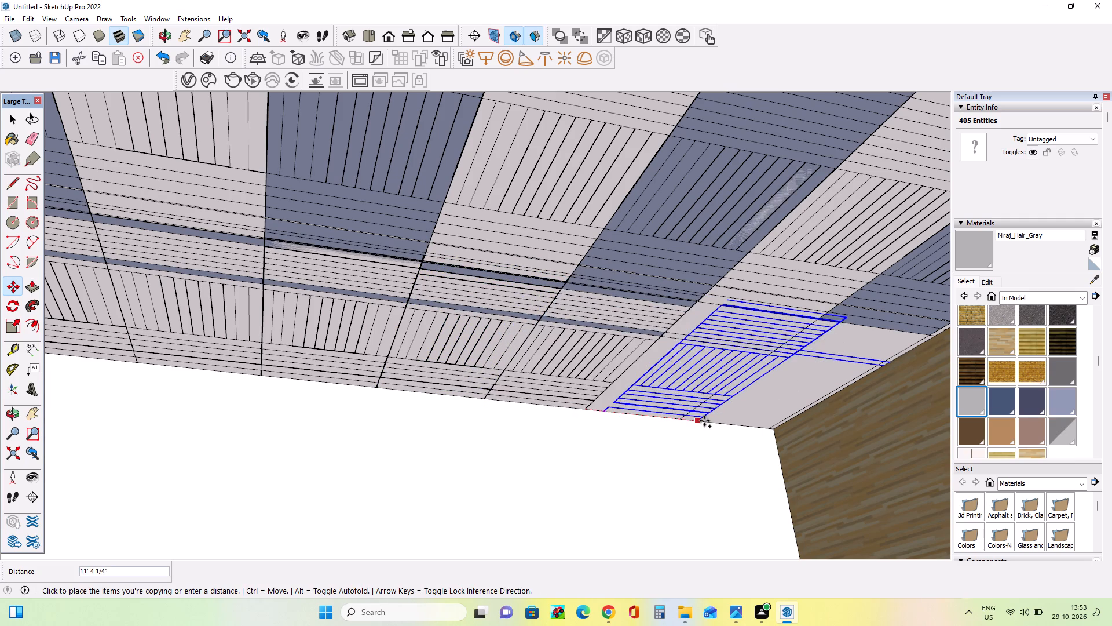
left_click(685, 421)
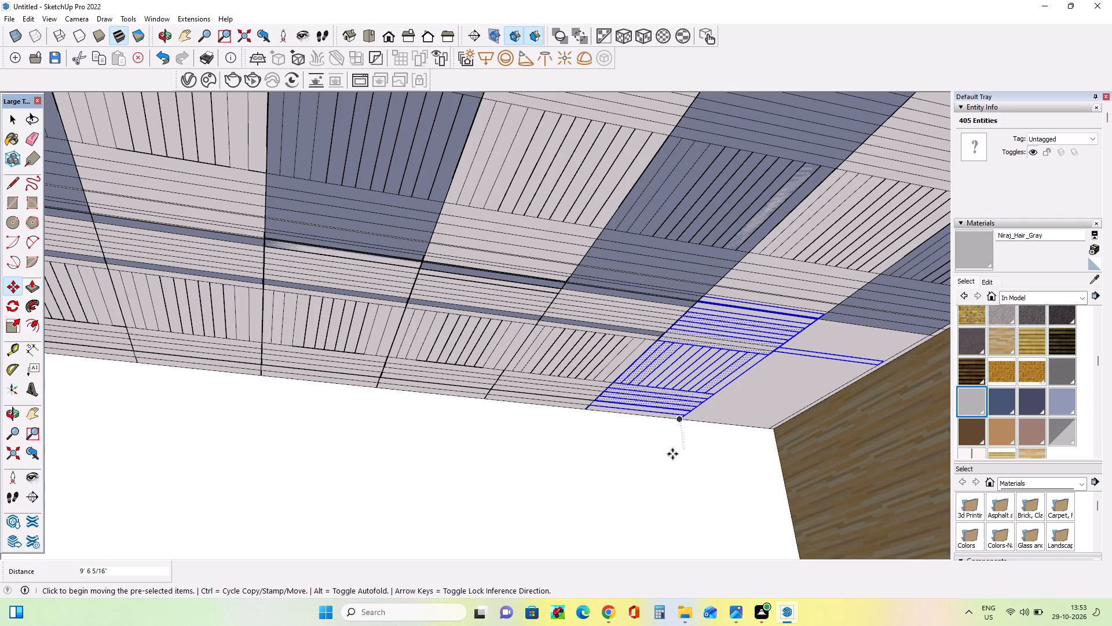
left_click(682, 425)
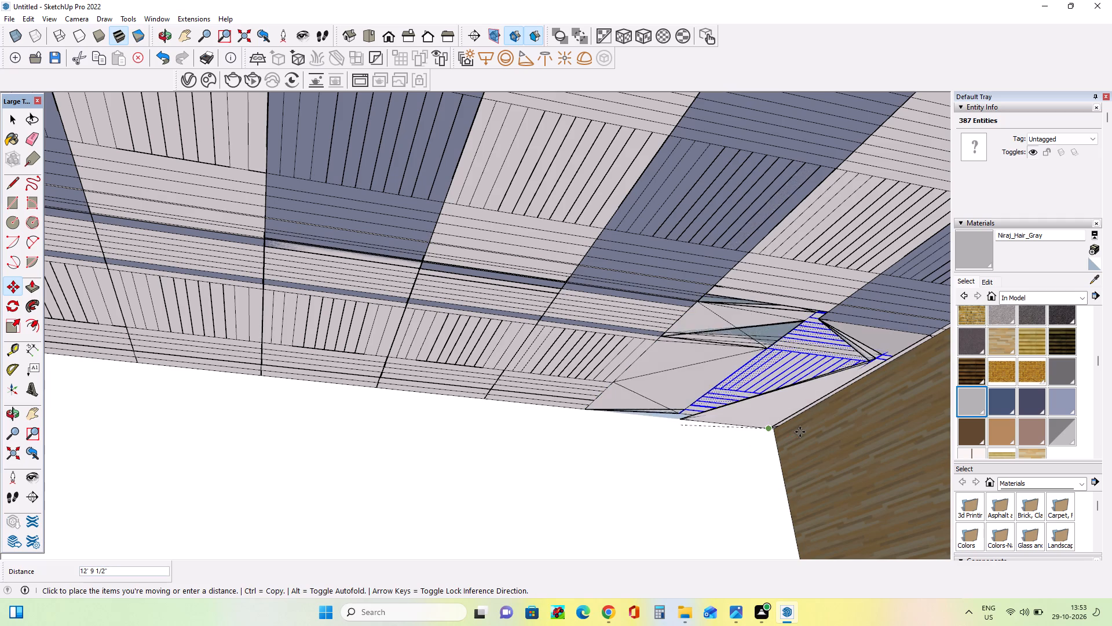
left_click(770, 437)
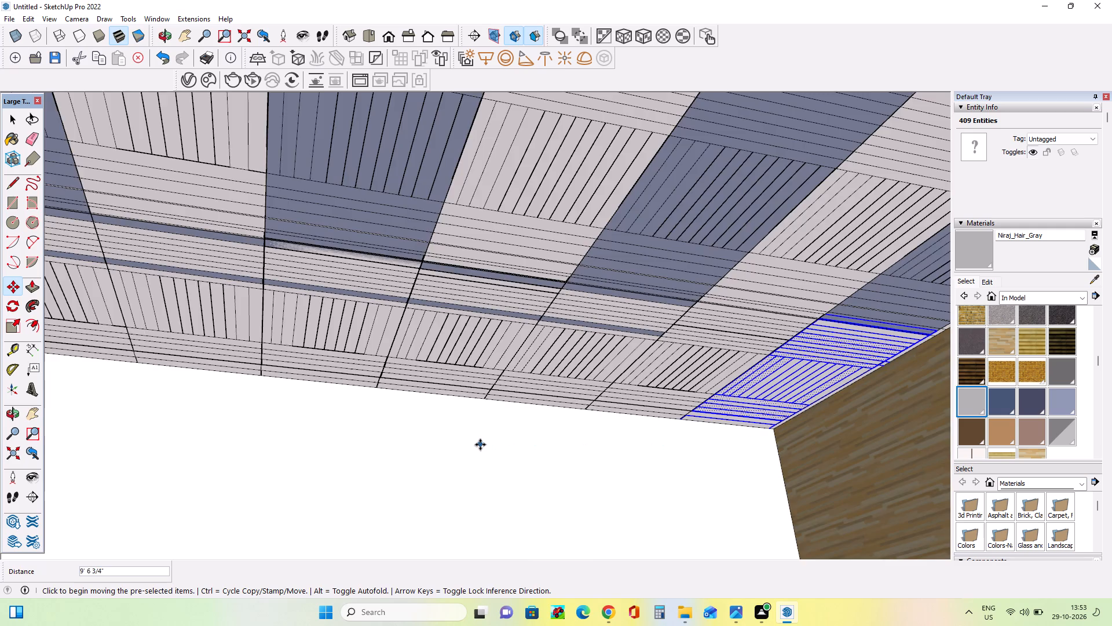
Erase the stray copied lines floating outside the building beyond the wood-clad side wall.
scroll(480, 445, "down", 6)
middle_click_drag(486, 438, 489, 415)
scroll(489, 415, "down", 5)
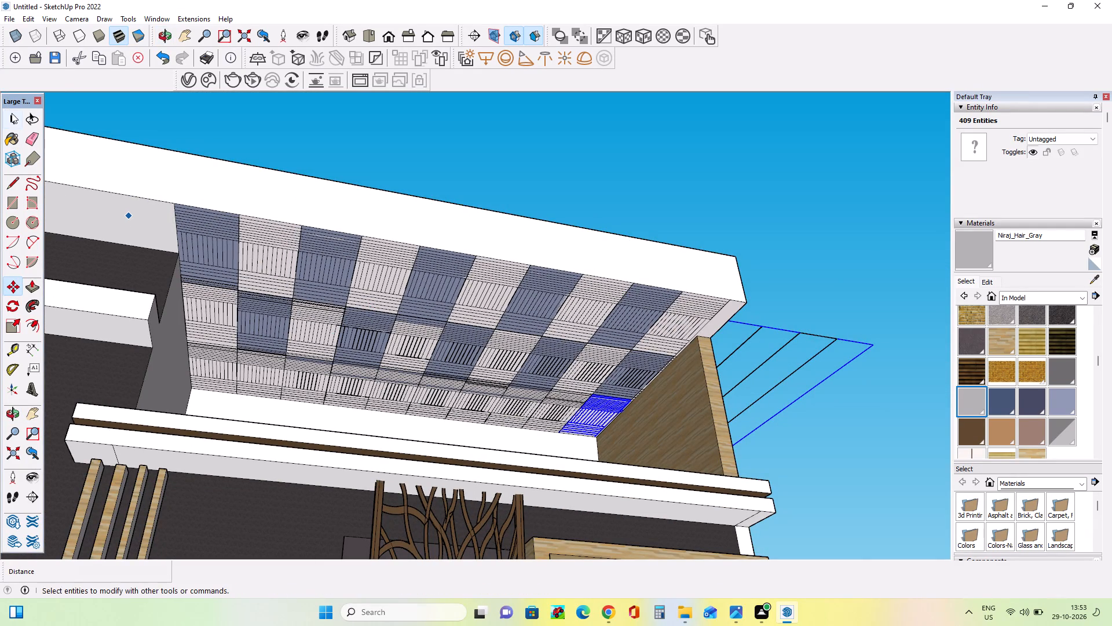
left_click(12, 113)
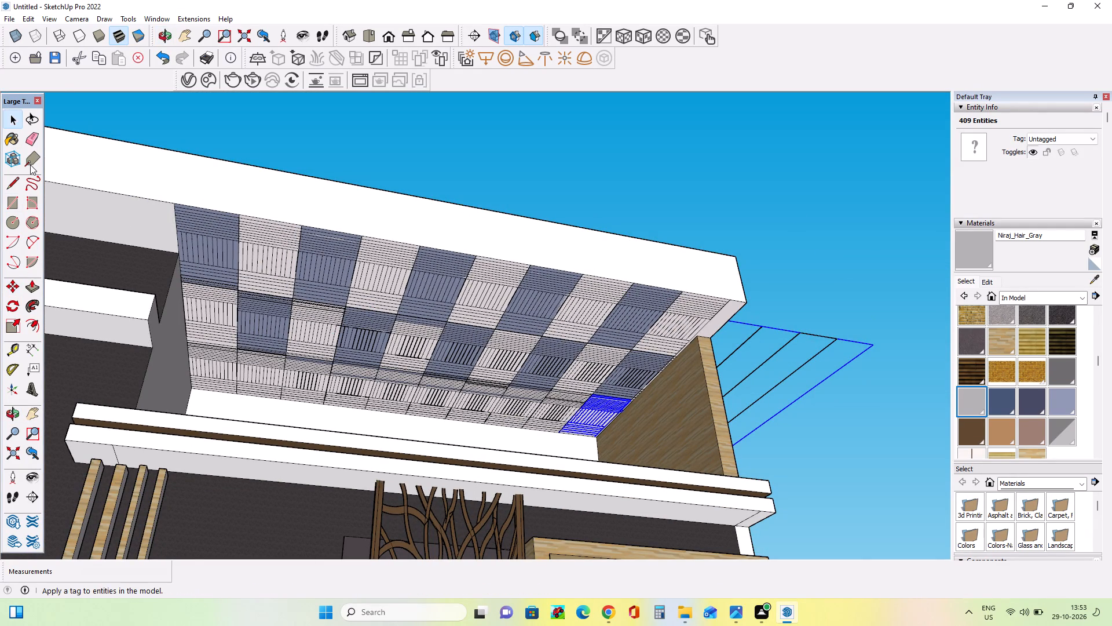
left_click(32, 141)
left_click_drag(739, 346, 800, 346)
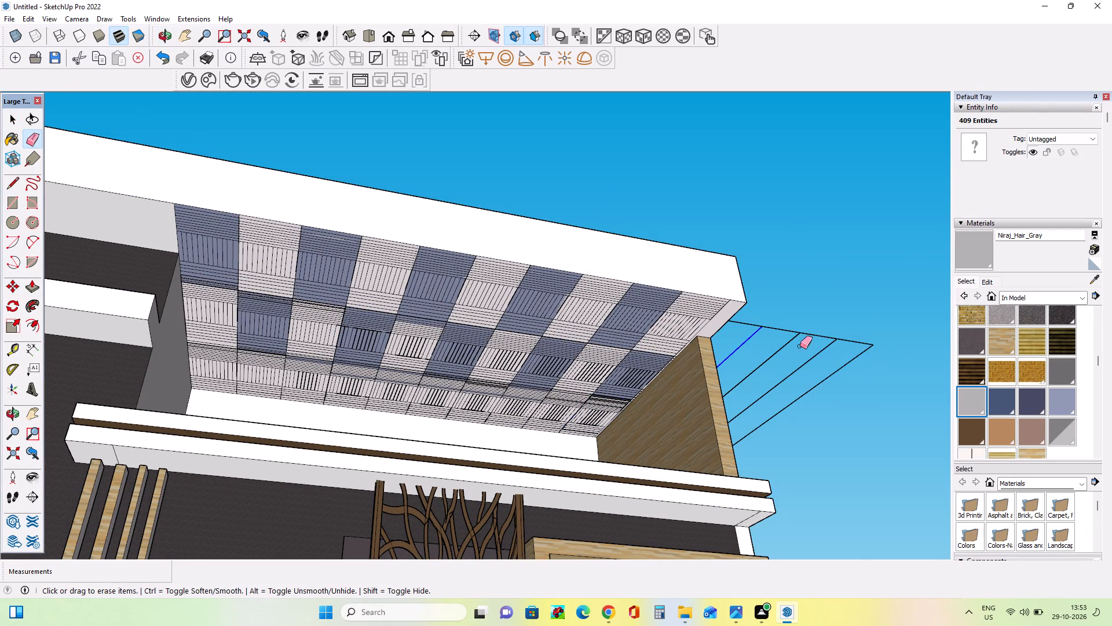
left_click_drag(800, 346, 876, 347)
left_click_drag(812, 324, 803, 381)
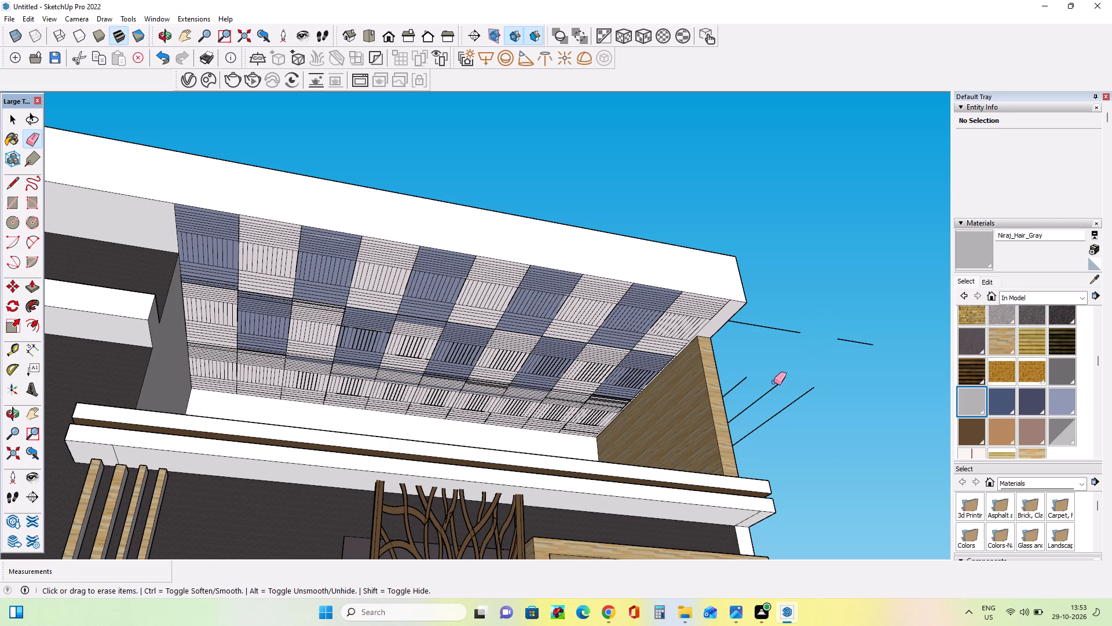
left_click_drag(742, 380, 829, 404)
left_click_drag(770, 319, 782, 358)
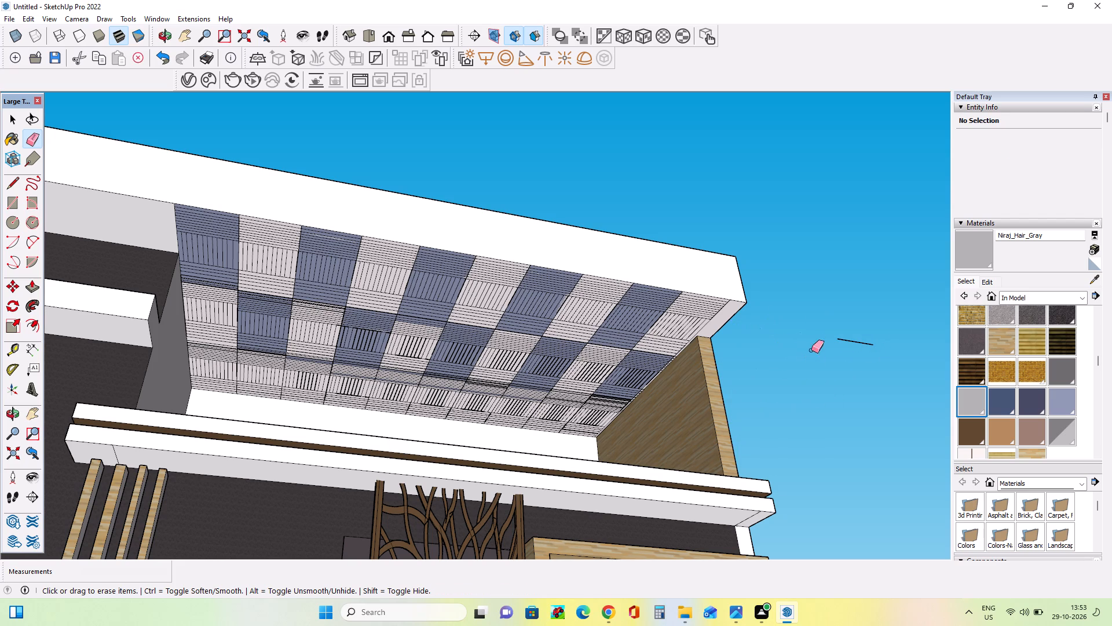
left_click_drag(839, 327, 852, 363)
Erase the stray lines projecting past the roof's side edge, from the rear corner along the wood-clad side.
middle_click_drag(784, 387, 474, 566)
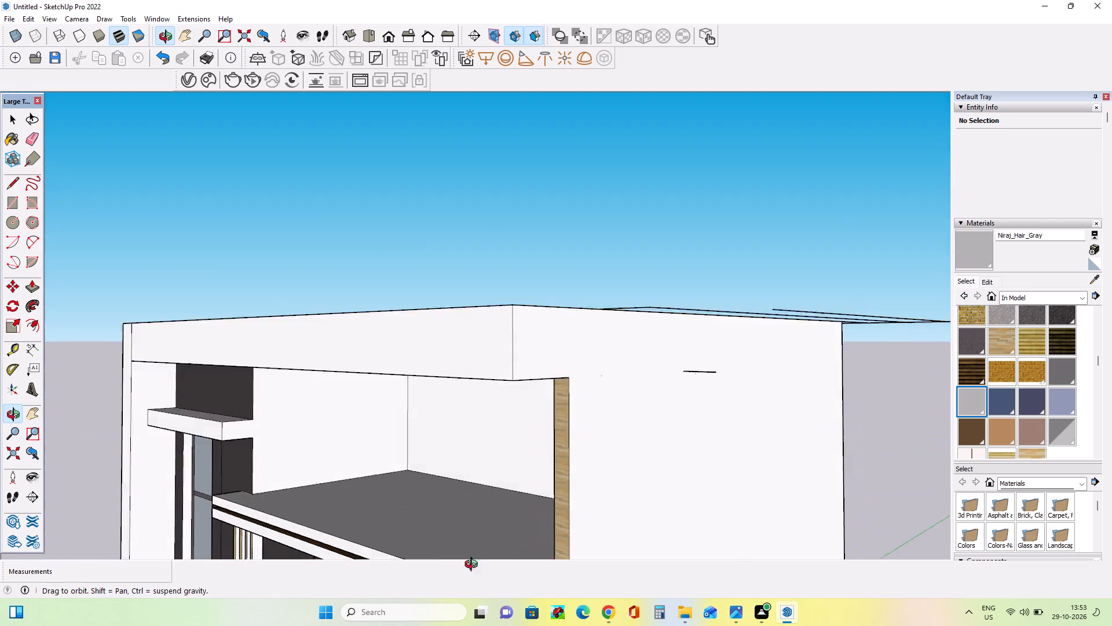
middle_click_drag(474, 566, 639, 625)
scroll(480, 254, "down", 4)
middle_click_drag(525, 313, 558, 465)
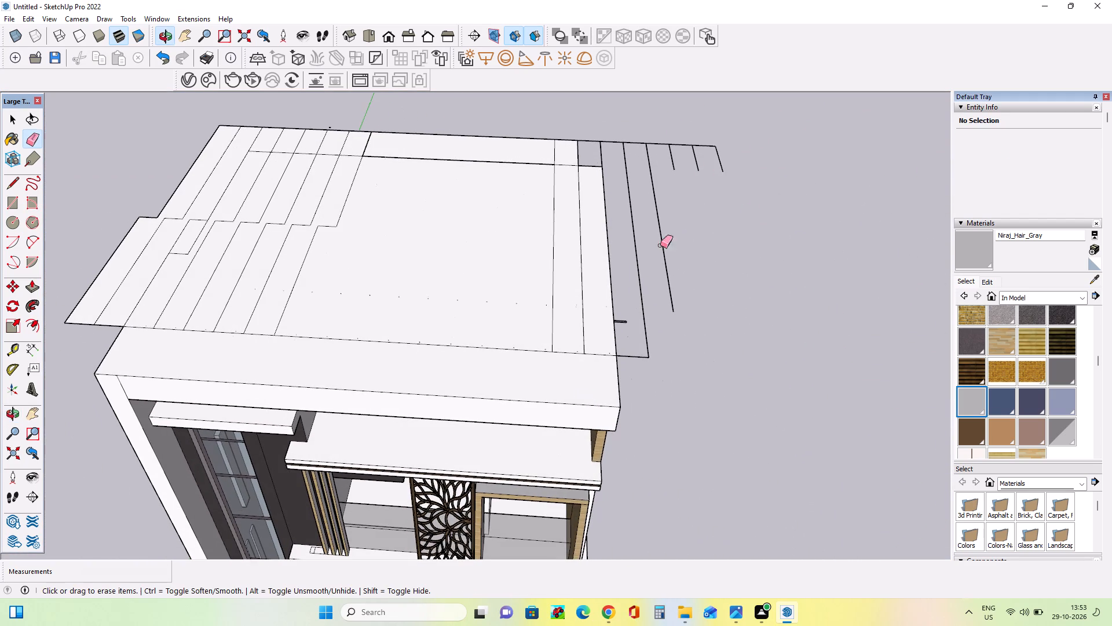
left_click_drag(600, 151, 747, 138)
left_click_drag(603, 157, 614, 159)
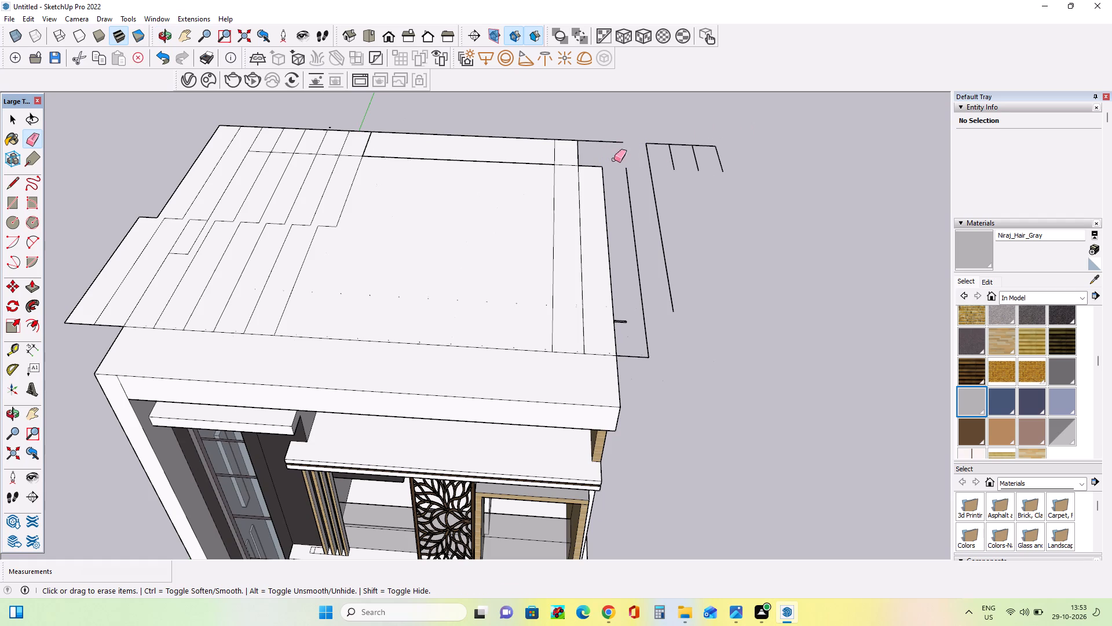
left_click_drag(614, 159, 750, 143)
left_click_drag(618, 160, 720, 138)
left_click_drag(698, 134, 692, 158)
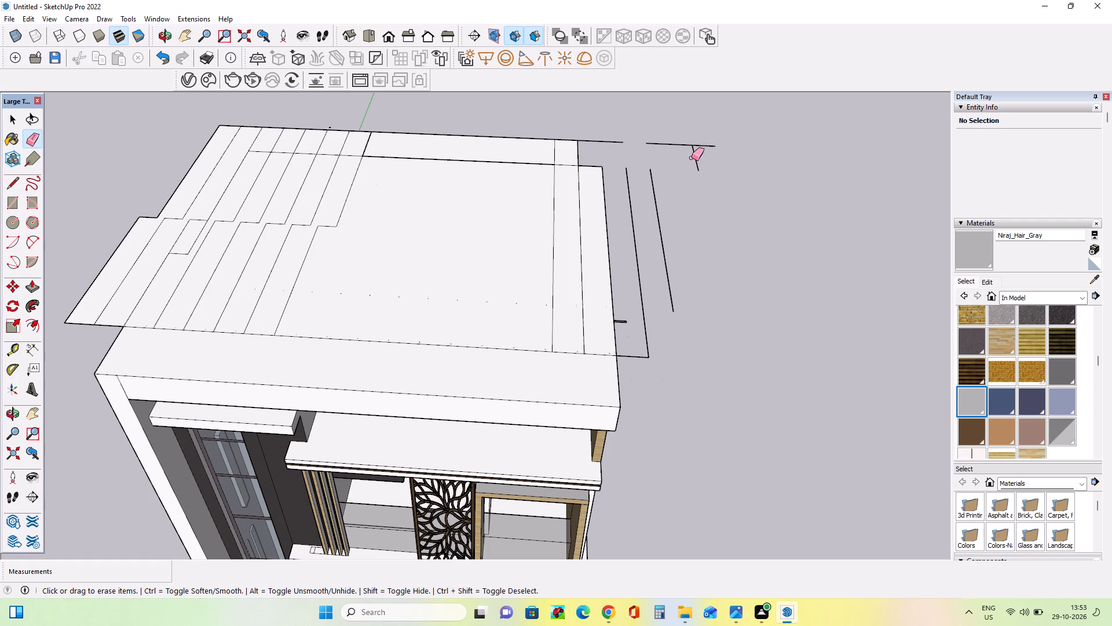
left_click_drag(692, 158, 690, 169)
left_click_drag(642, 201, 677, 182)
left_click_drag(630, 229, 659, 219)
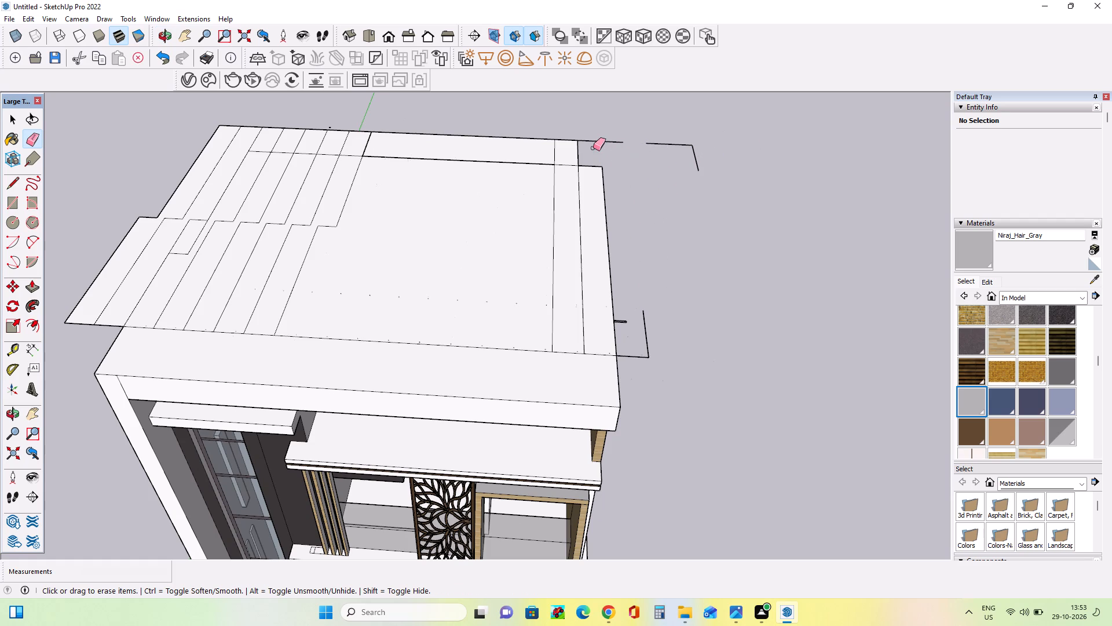
left_click_drag(594, 147, 627, 116)
left_click_drag(668, 150, 692, 118)
left_click_drag(690, 160, 716, 152)
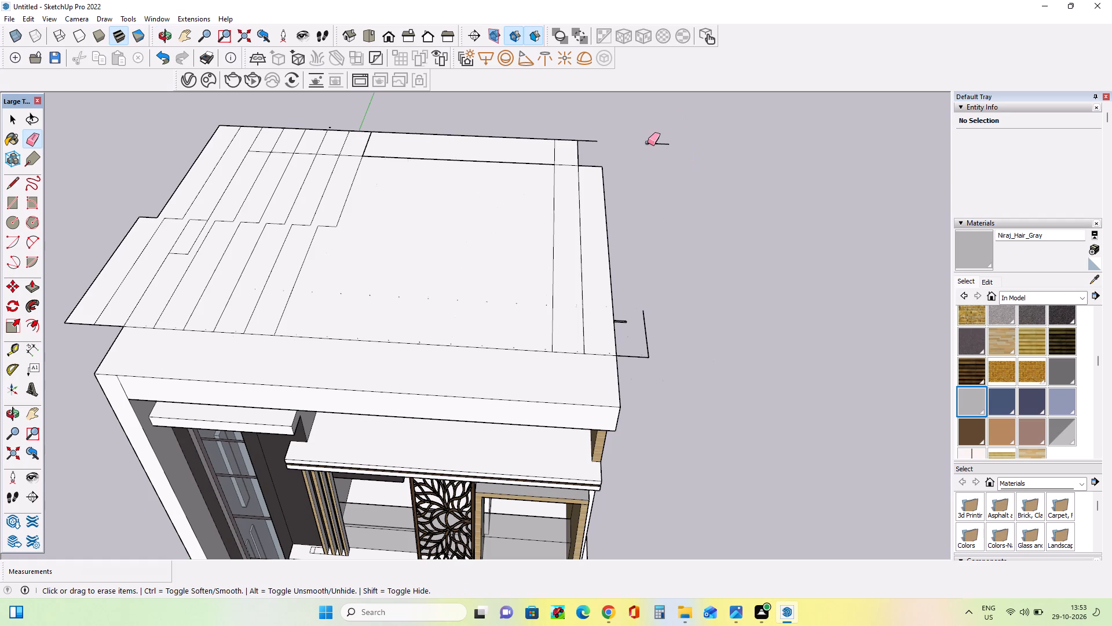
left_click_drag(648, 141, 675, 137)
left_click_drag(664, 148, 674, 128)
left_click_drag(650, 142, 656, 134)
Erase the short line stub projecting past the corner of the roof's rear overhanging panel, keeping the roof face intact.
middle_click_drag(649, 161, 448, 165)
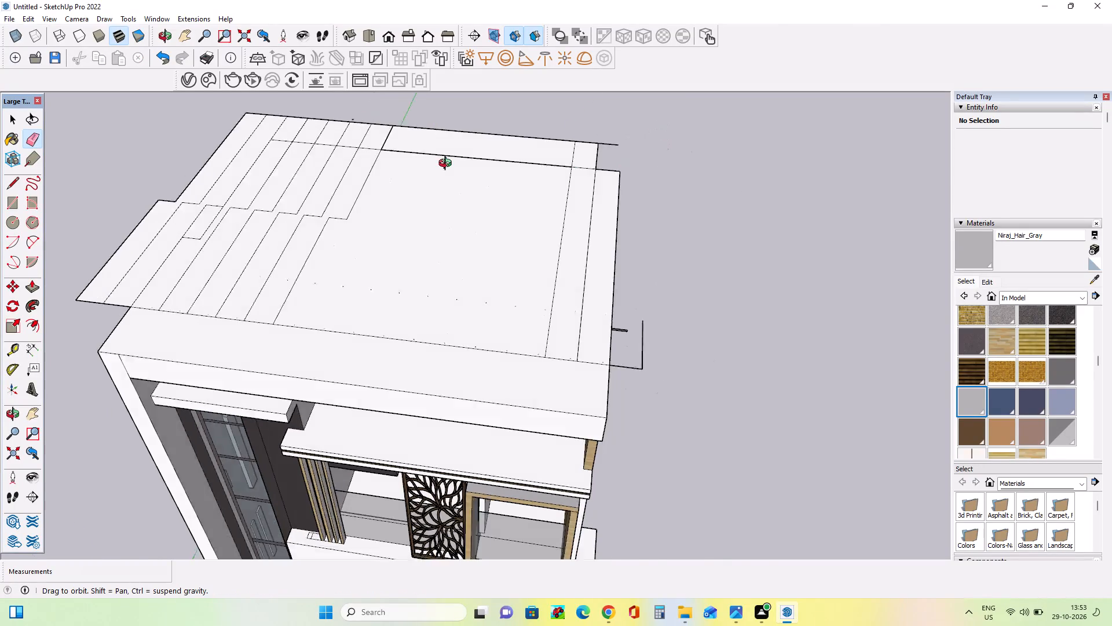
middle_click_drag(448, 165, 46, 0)
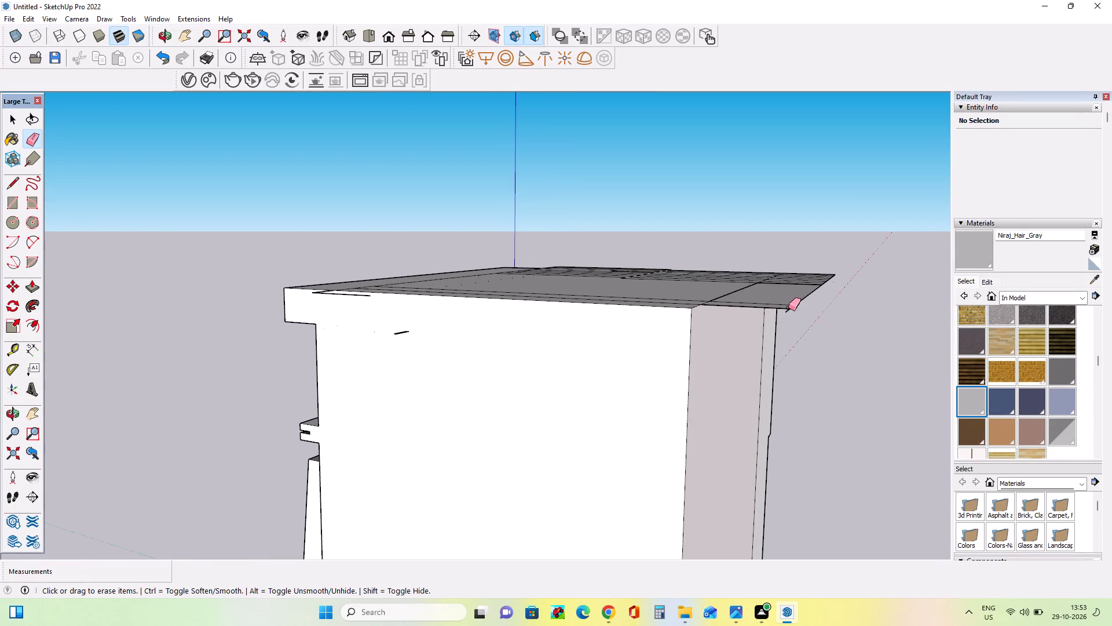
left_click(789, 308)
middle_click_drag(785, 311, 808, 454)
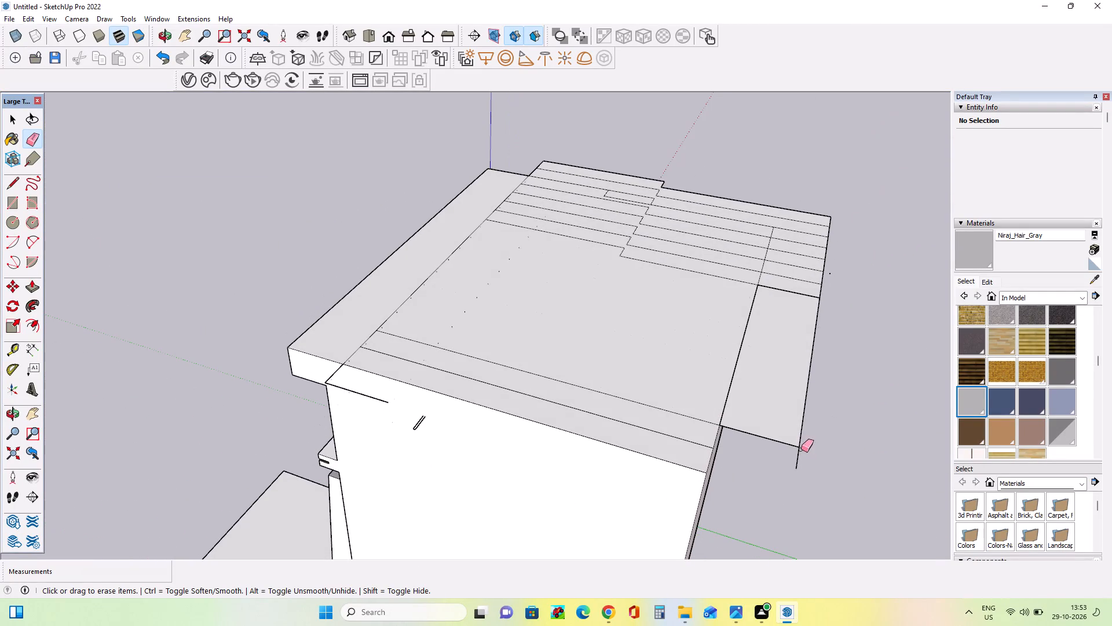
left_click(795, 447)
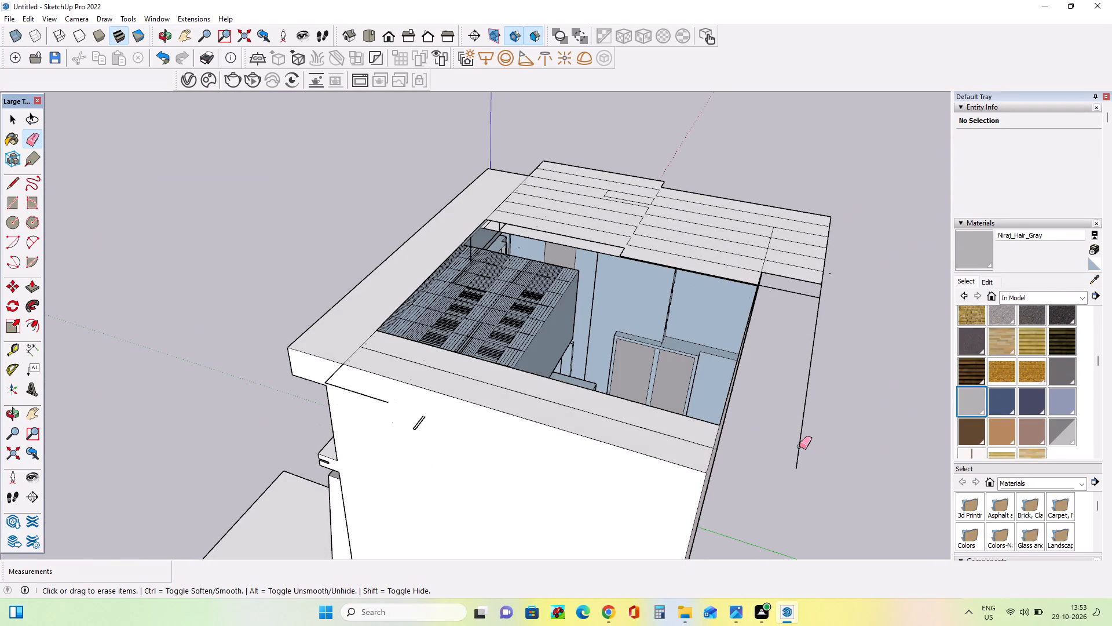
key("ctrl+z")
left_click(798, 454)
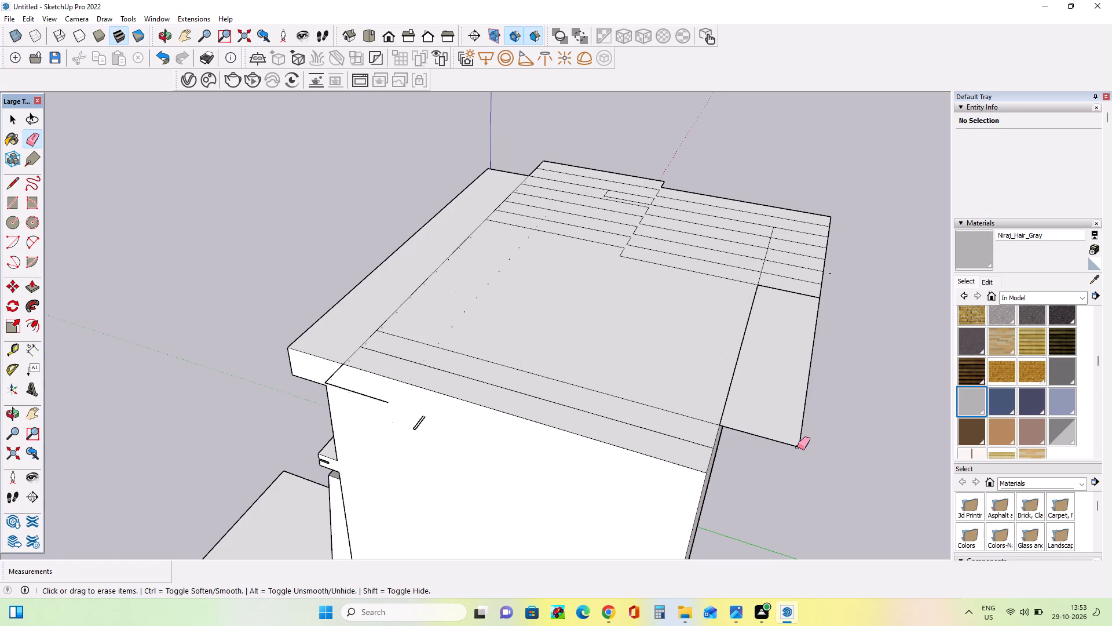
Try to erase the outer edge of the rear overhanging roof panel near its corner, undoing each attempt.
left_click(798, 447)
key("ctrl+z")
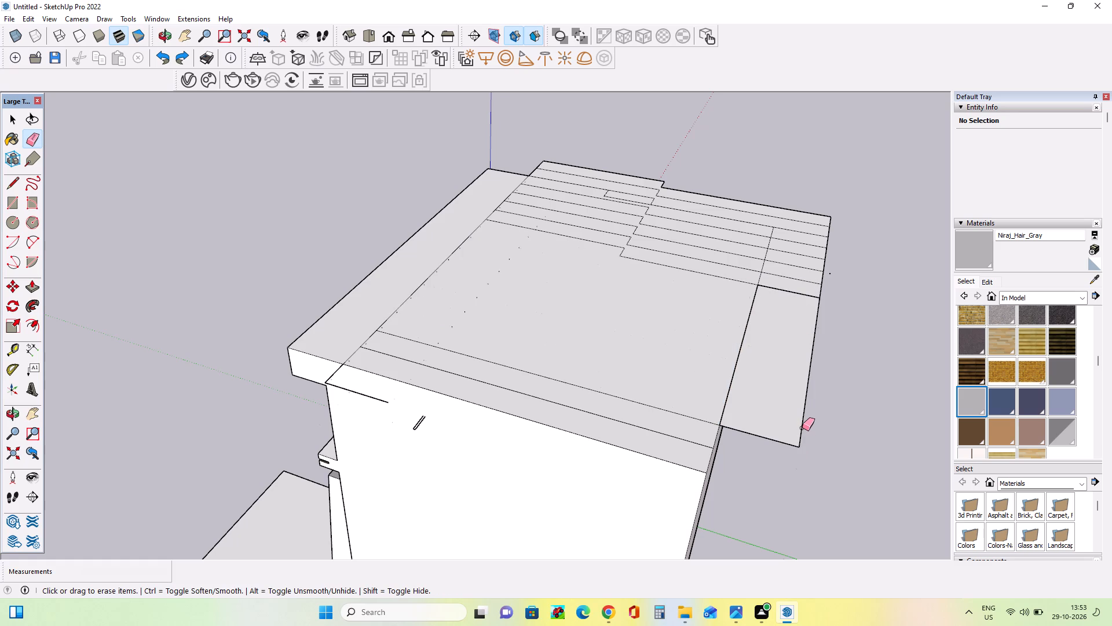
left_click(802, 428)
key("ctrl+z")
Erase the parallel groove lines crossing the rear part of the roof and its overhanging panel.
left_click_drag(683, 262, 708, 209)
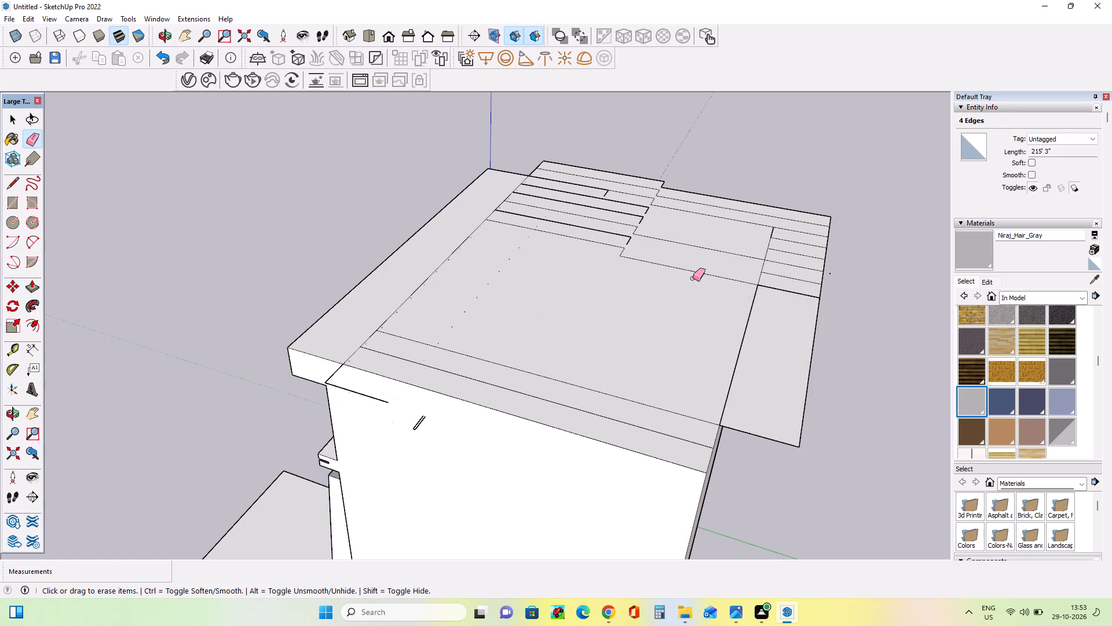
left_click_drag(694, 277, 724, 207)
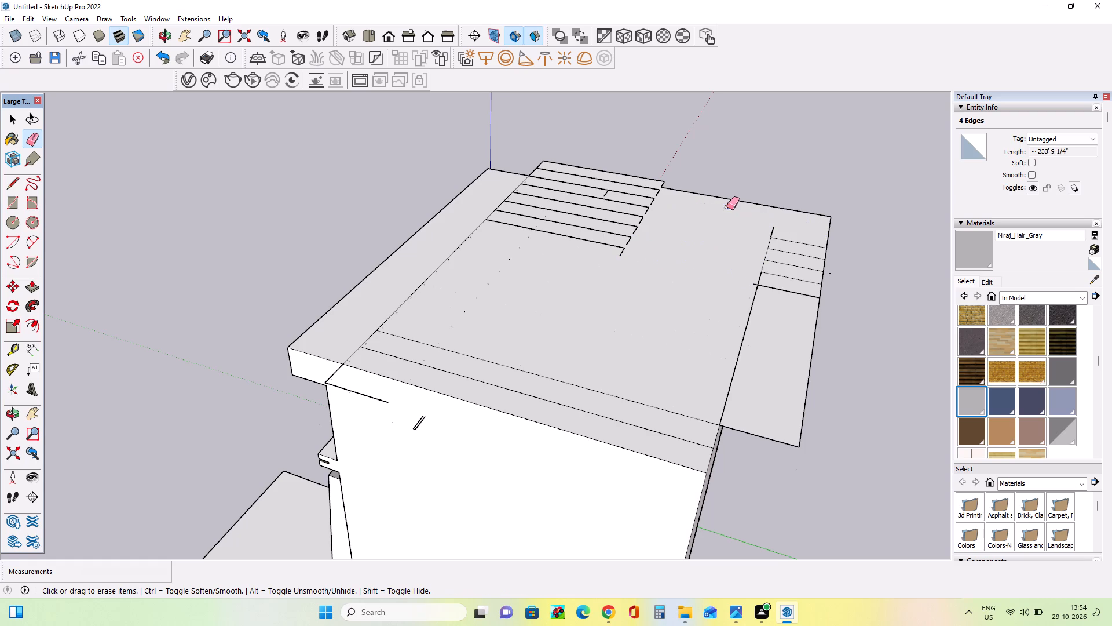
left_click_drag(785, 297, 799, 232)
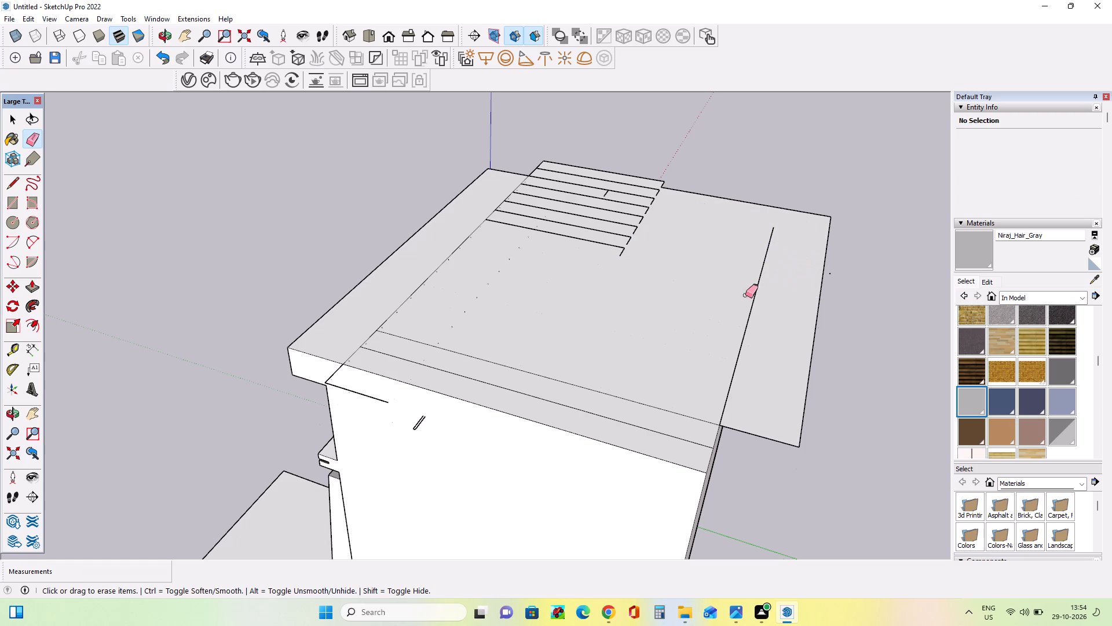
Erase the segments of the line separating the main roof from its side overhanging panel.
left_click_drag(748, 292, 766, 283)
left_click_drag(762, 271, 771, 276)
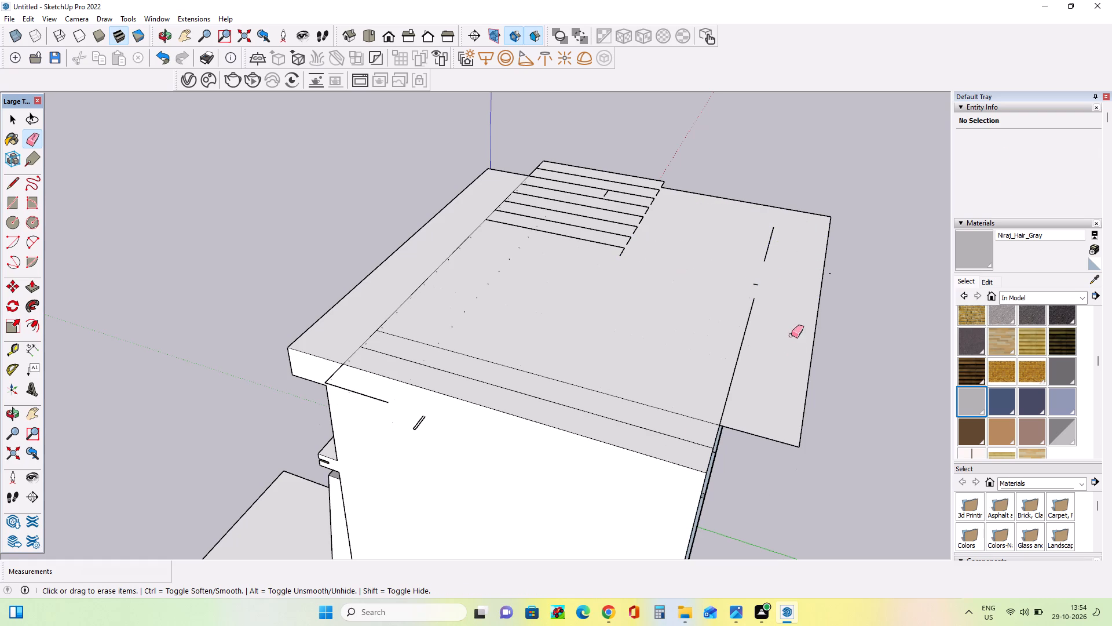
left_click_drag(733, 363, 748, 355)
left_click_drag(730, 385, 741, 364)
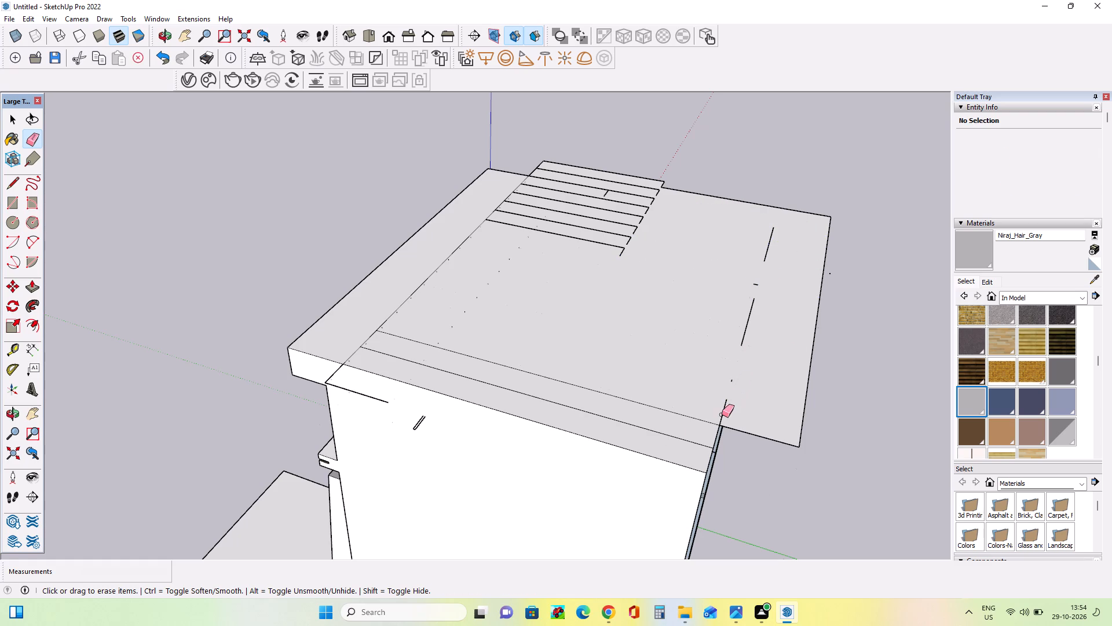
left_click_drag(722, 414, 730, 394)
left_click_drag(723, 416, 734, 388)
left_click_drag(723, 417, 734, 381)
left_click_drag(729, 397, 737, 367)
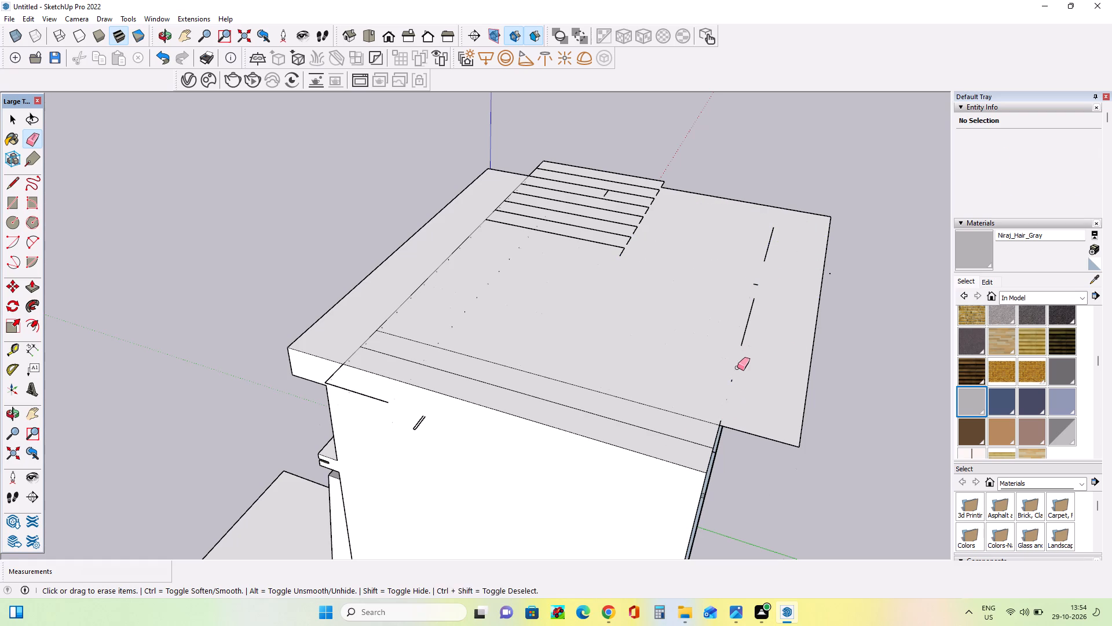
left_click_drag(737, 367, 738, 367)
left_click_drag(727, 395, 736, 367)
Erase the two groove lines parallel to the roof's edge above the blank white wall and the long line crossing them.
left_click_drag(664, 431, 685, 389)
left_click_drag(672, 439, 689, 398)
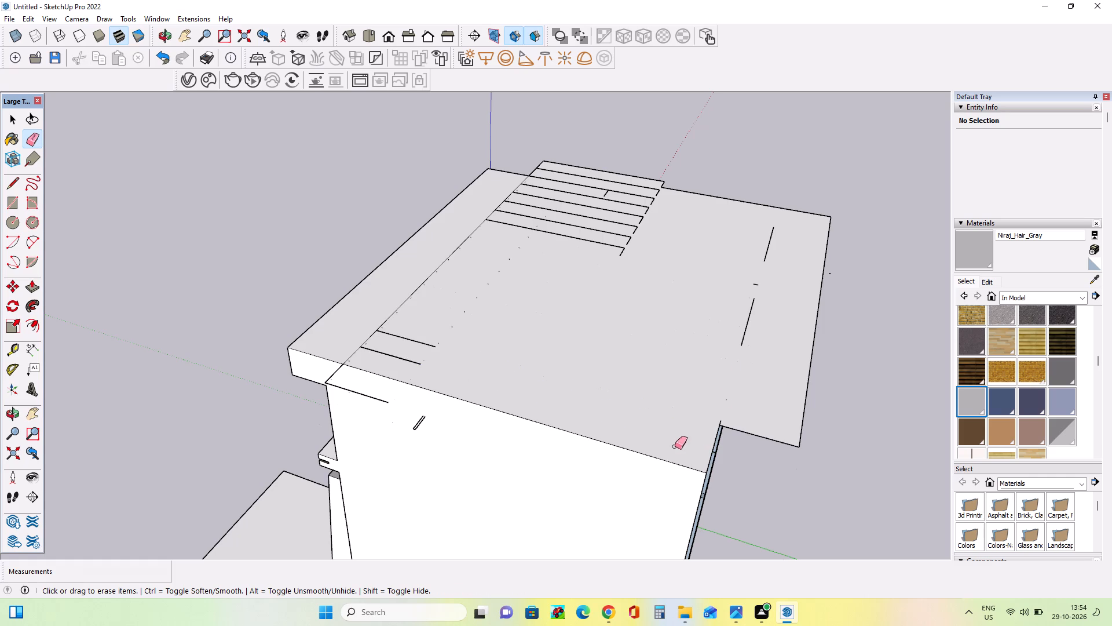
left_click_drag(386, 358, 408, 305)
left_click_drag(393, 345, 402, 320)
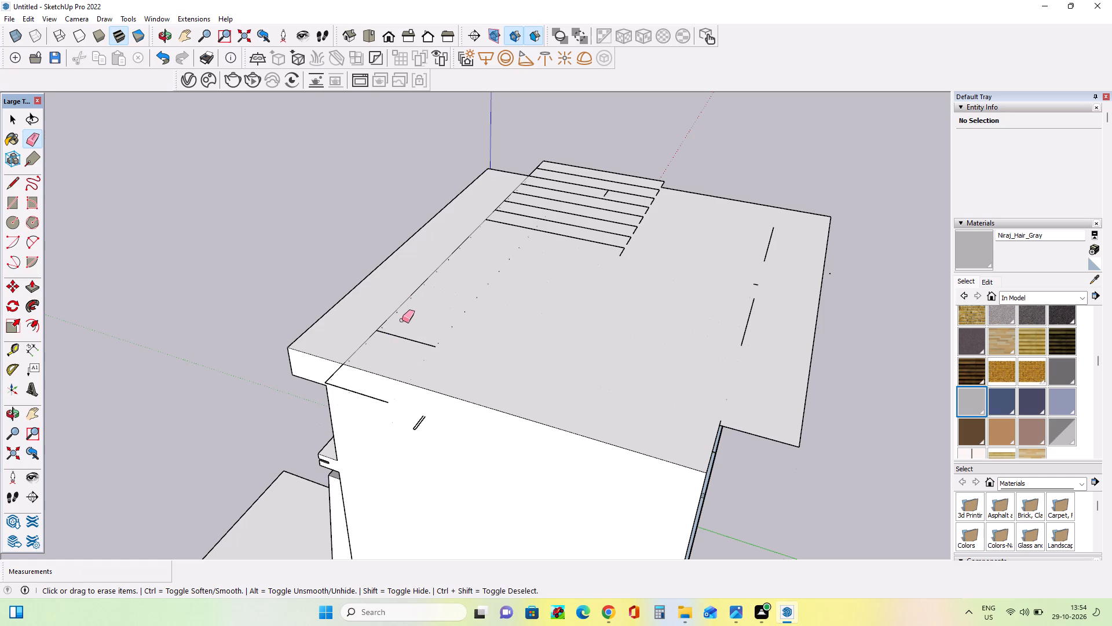
left_click_drag(402, 320, 407, 308)
left_click(392, 329)
left_click(389, 316)
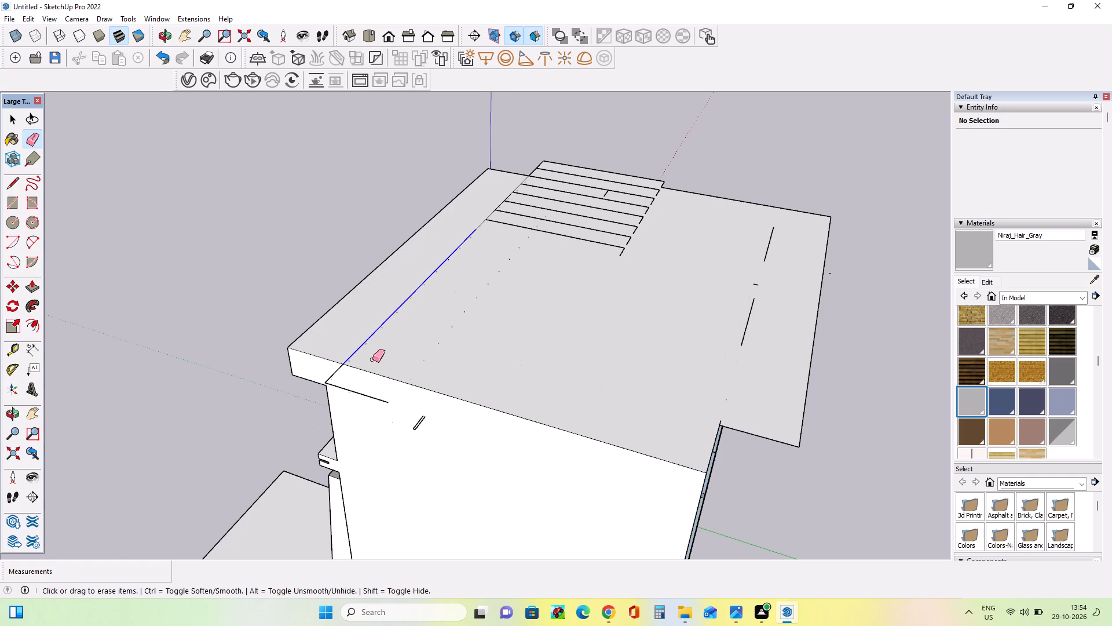
Erase the stray lines at the top corner of the blank white wall and the short double mark on its face.
left_click_drag(338, 389, 338, 378)
left_click_drag(334, 390, 330, 373)
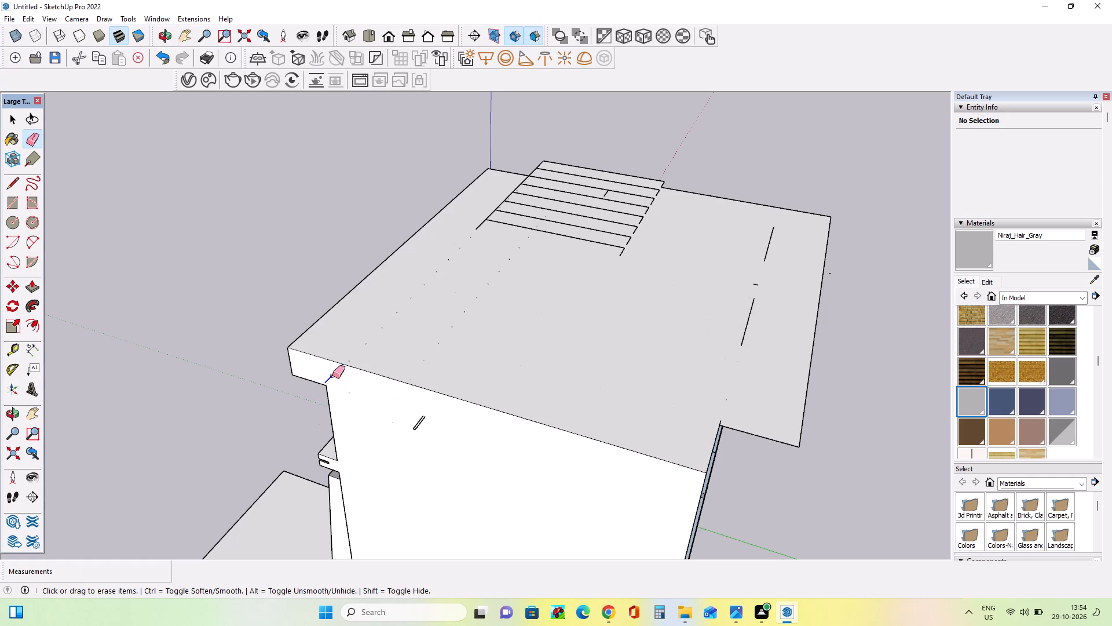
left_click(415, 427)
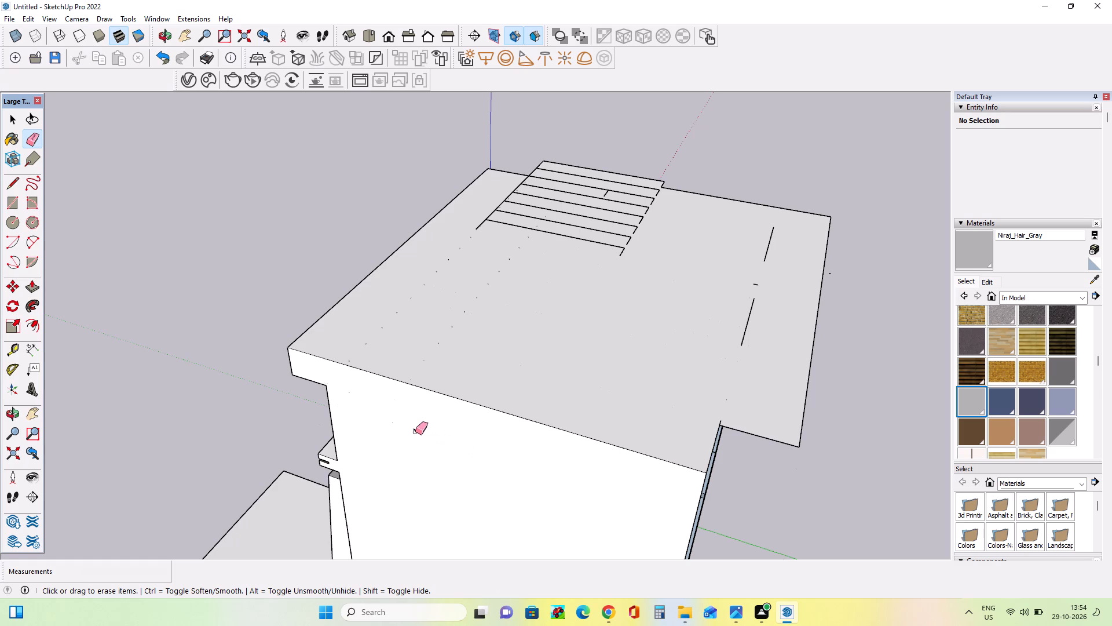
left_click(415, 432)
Erase the remaining parallel groove lines on the rear corner of the roof.
left_click_drag(604, 234, 628, 183)
left_click_drag(609, 242, 624, 202)
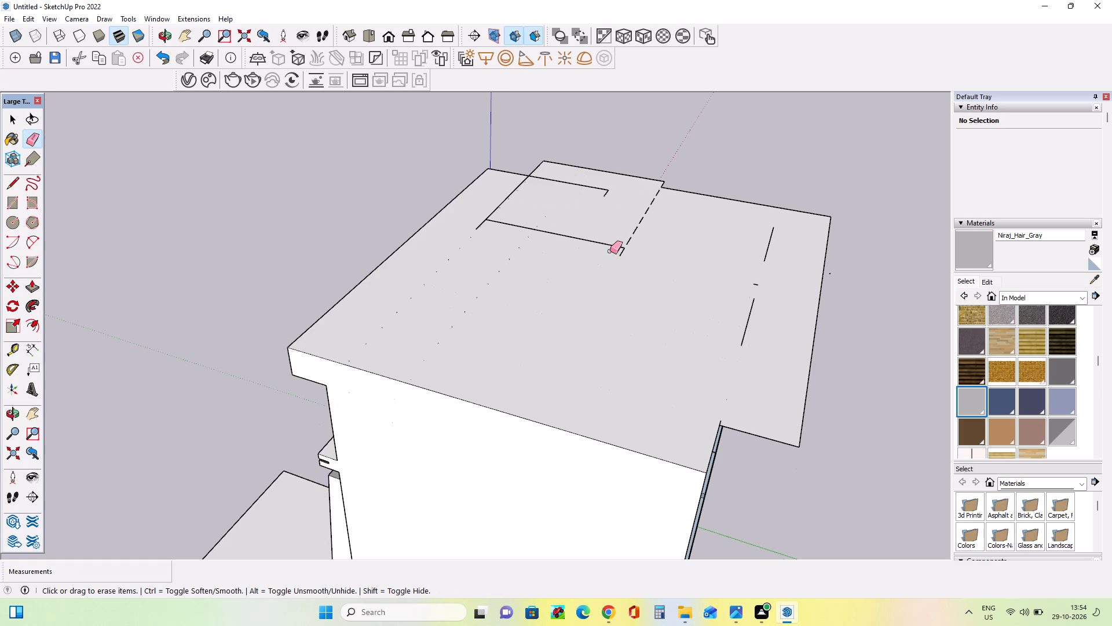
left_click_drag(609, 254, 631, 219)
left_click_drag(622, 257, 640, 217)
left_click_drag(626, 250, 634, 225)
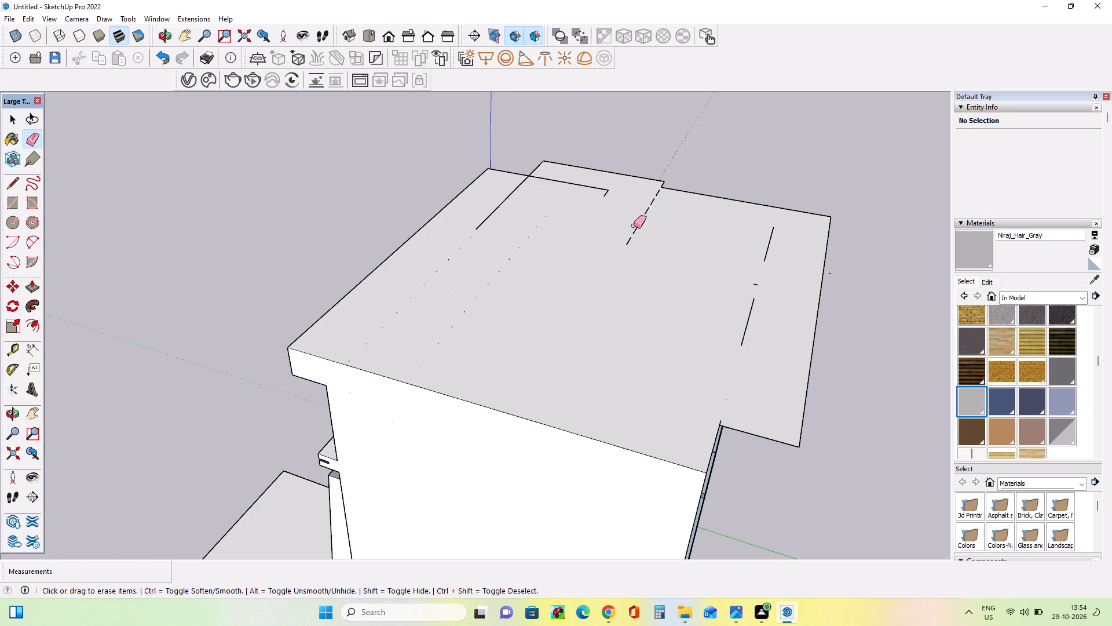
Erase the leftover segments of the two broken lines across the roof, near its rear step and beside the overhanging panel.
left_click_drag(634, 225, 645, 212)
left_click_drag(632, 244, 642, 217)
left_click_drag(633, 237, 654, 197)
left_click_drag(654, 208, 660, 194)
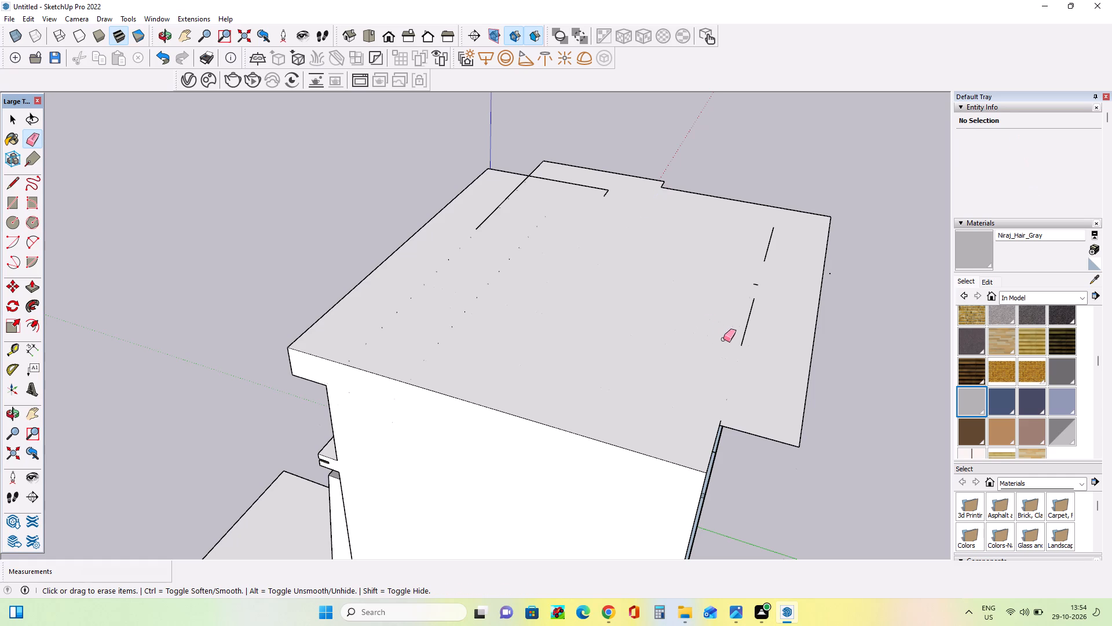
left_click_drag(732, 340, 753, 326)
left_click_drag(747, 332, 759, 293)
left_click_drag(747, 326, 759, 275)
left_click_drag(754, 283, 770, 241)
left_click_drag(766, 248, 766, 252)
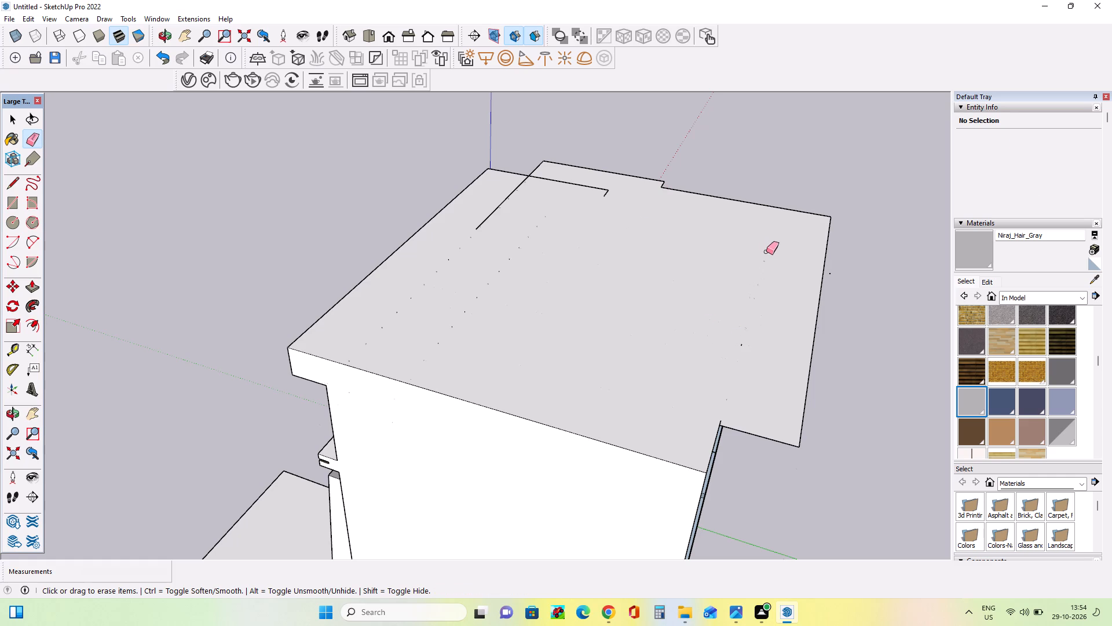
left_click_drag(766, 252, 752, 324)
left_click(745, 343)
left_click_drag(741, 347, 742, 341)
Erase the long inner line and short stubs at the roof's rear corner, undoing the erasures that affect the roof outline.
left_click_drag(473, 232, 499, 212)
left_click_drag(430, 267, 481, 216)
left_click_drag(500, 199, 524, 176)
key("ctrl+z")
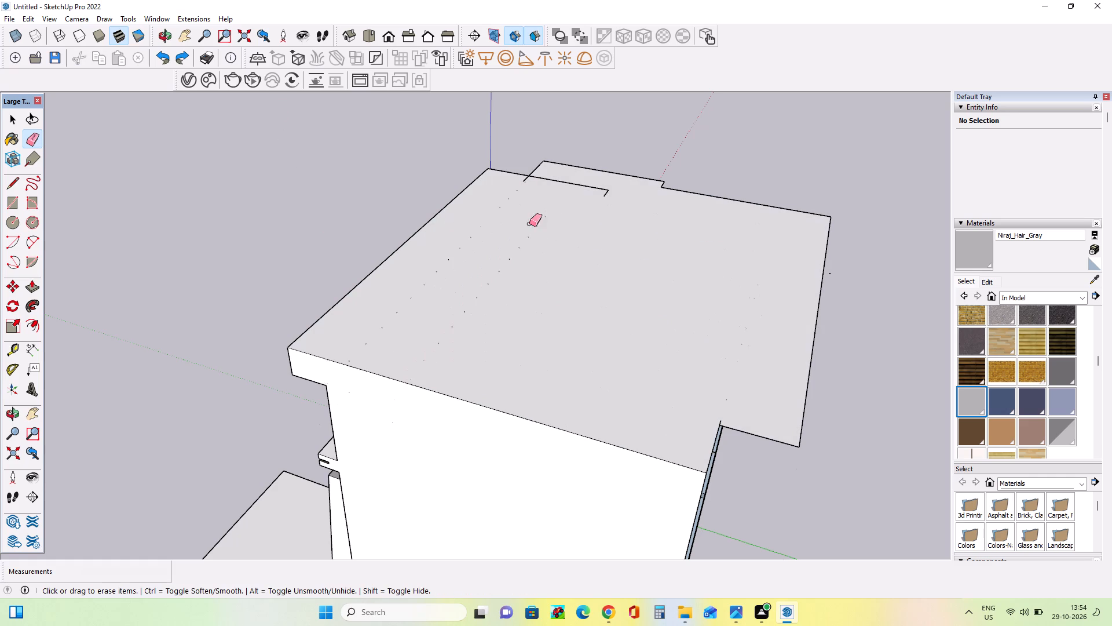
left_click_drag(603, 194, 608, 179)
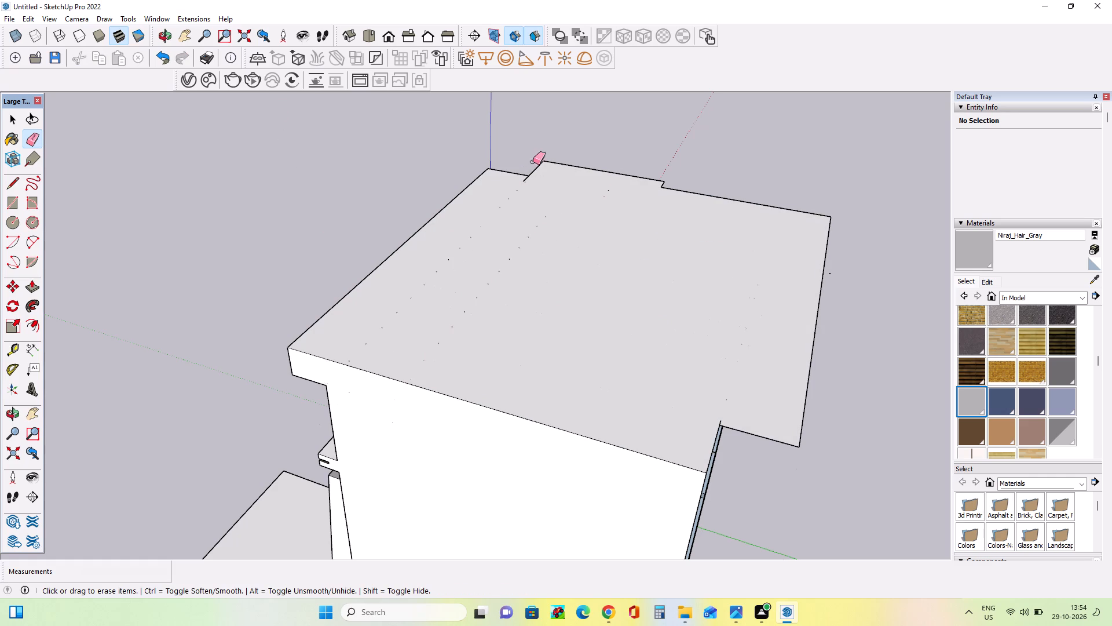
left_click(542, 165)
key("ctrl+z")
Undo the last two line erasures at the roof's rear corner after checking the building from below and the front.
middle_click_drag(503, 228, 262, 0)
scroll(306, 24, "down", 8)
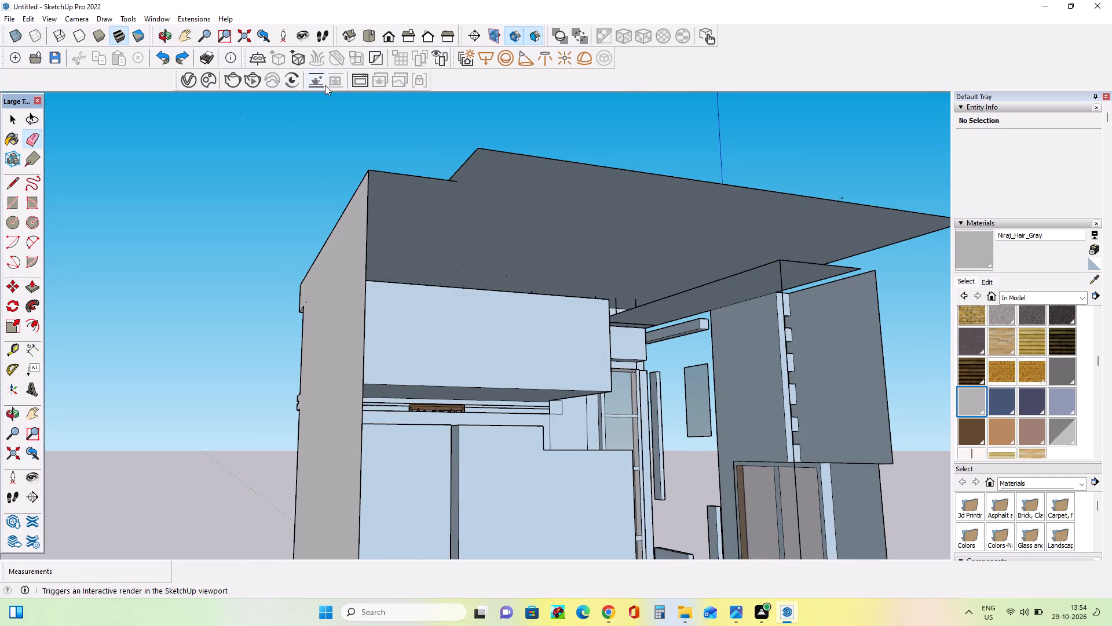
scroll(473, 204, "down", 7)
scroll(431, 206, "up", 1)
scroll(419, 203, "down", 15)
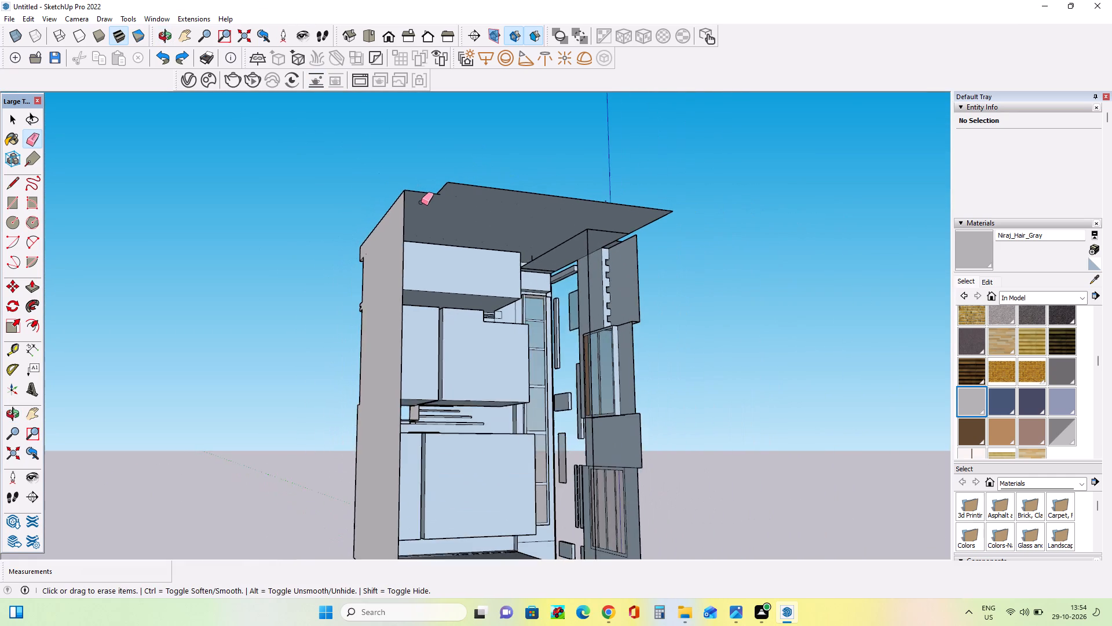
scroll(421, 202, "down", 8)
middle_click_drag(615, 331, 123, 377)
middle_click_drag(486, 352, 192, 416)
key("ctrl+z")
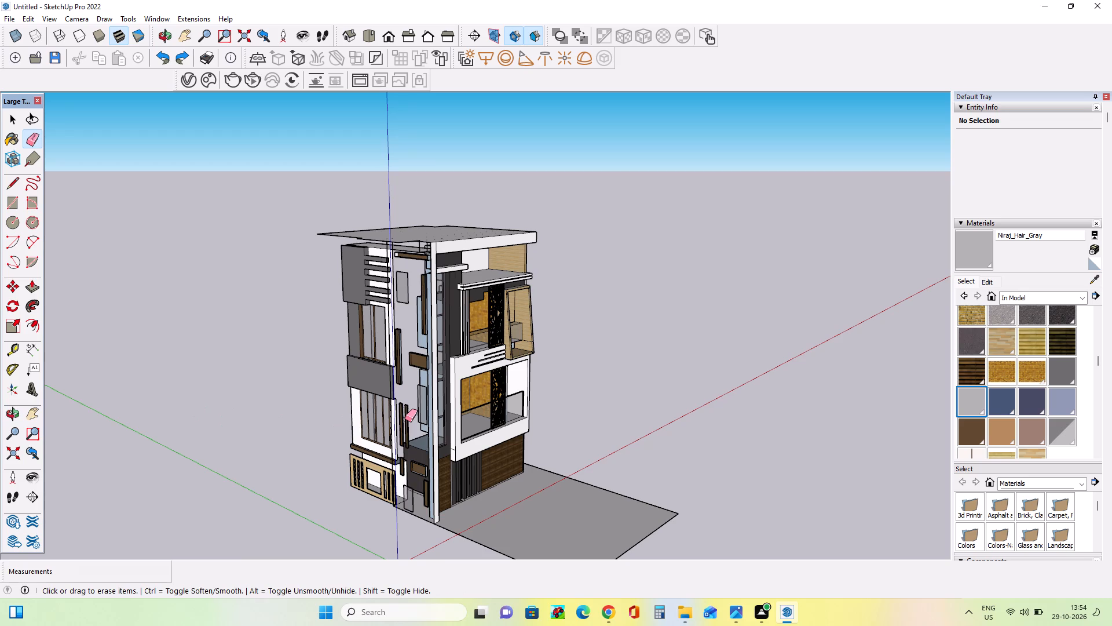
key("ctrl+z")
Examine the building from all sides for wall and roof faces lost through the line erasures.
middle_click_drag(372, 380, 515, 348, "ctrl")
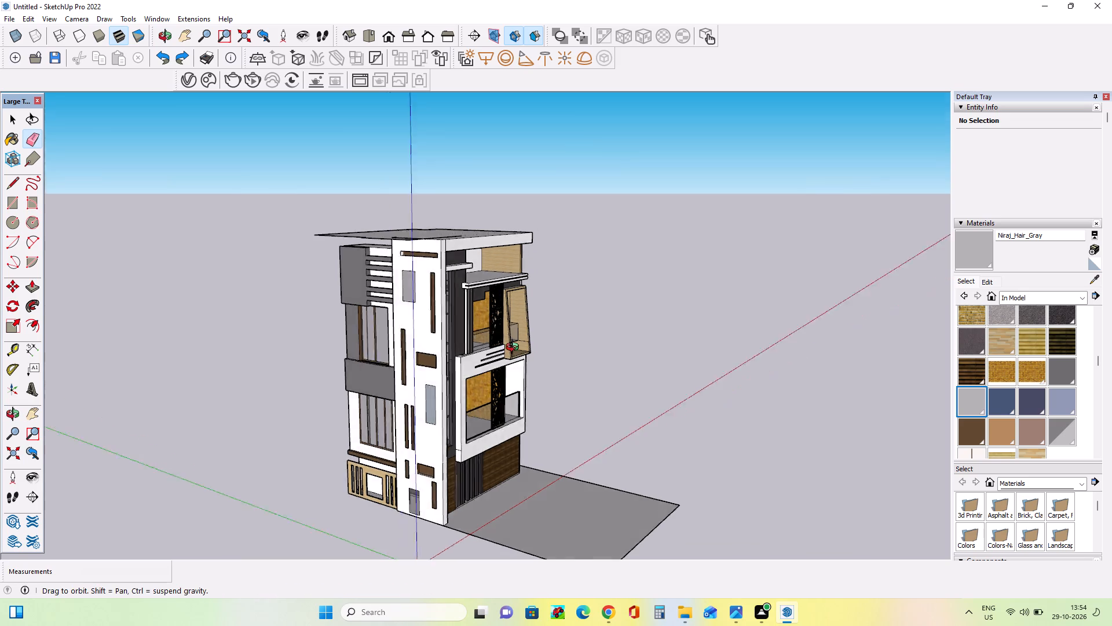
middle_click_drag(515, 348, 854, 352, "ctrl")
middle_click_drag(458, 383, 335, 443)
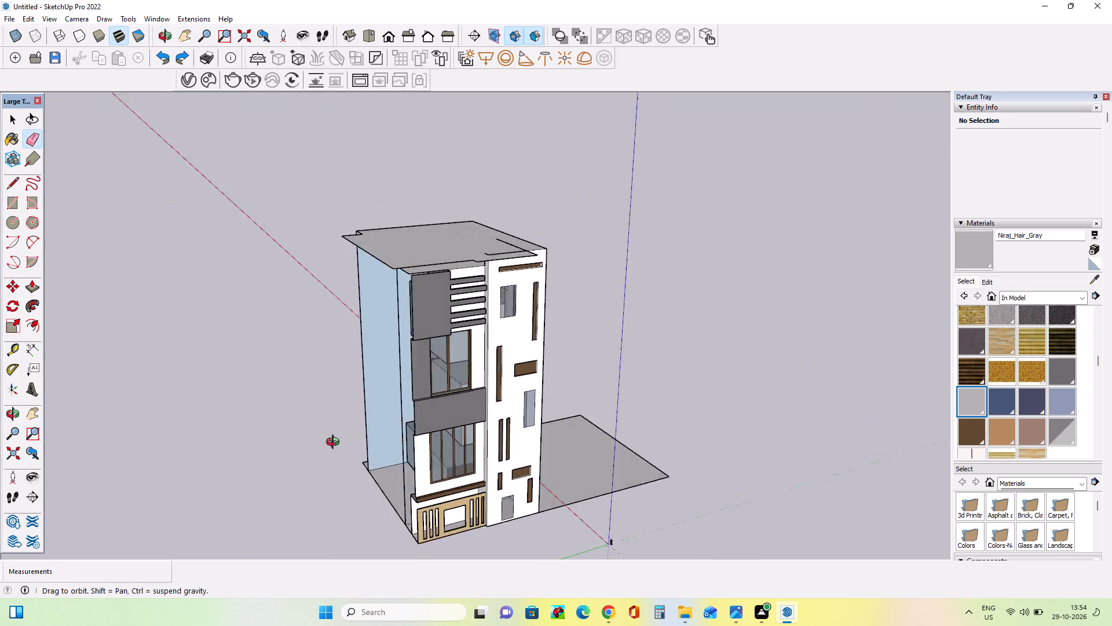
middle_click_drag(335, 443, 807, 356)
middle_click_drag(310, 364, 568, 431)
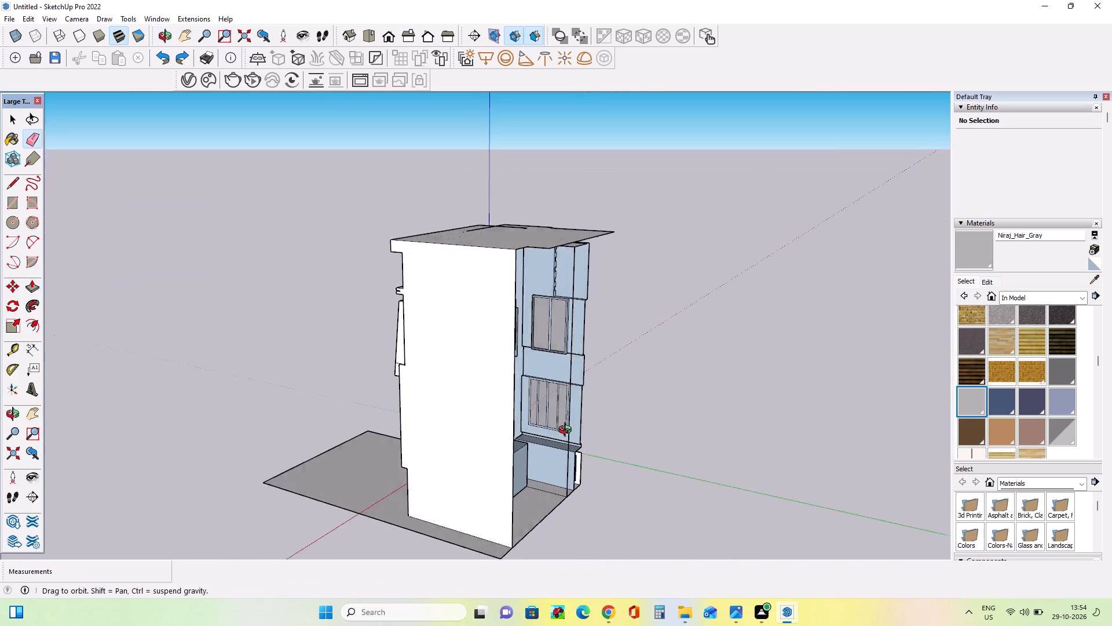
middle_click_drag(568, 431, 664, 539)
middle_click_drag(405, 363, 741, 235)
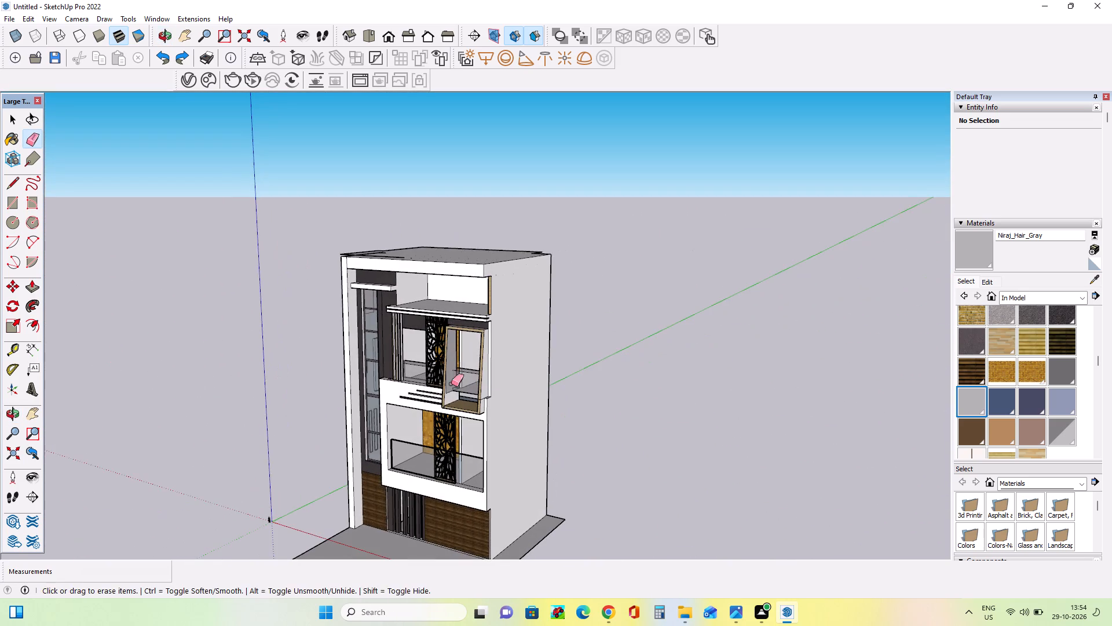
middle_click_drag(452, 383, 570, 222)
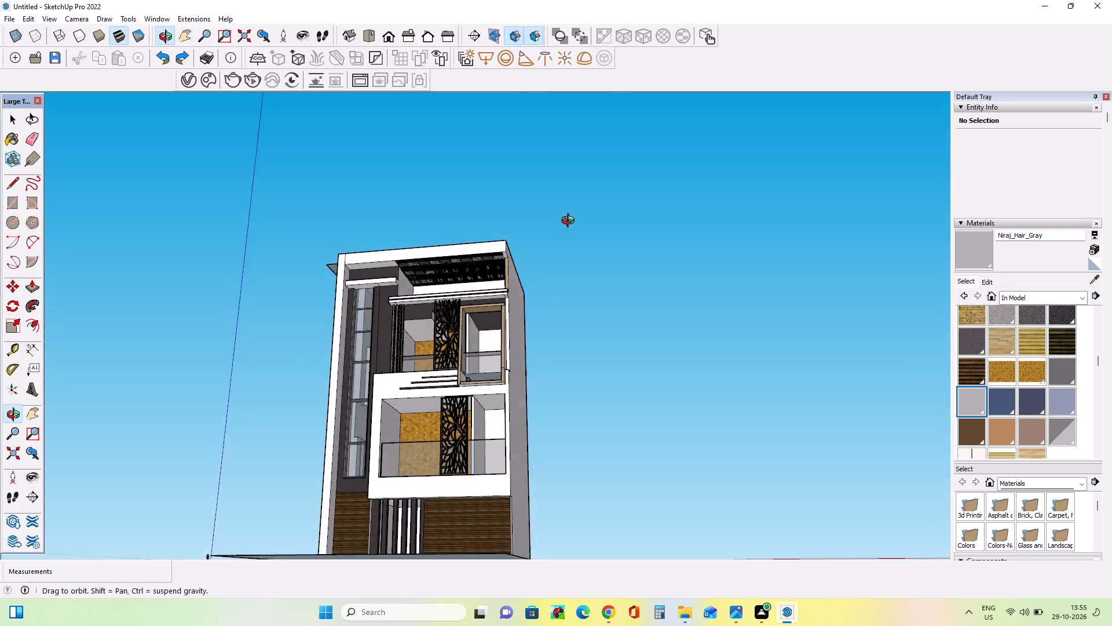
middle_click_drag(570, 222, 614, 188)
middle_click_drag(481, 384, 67, 501)
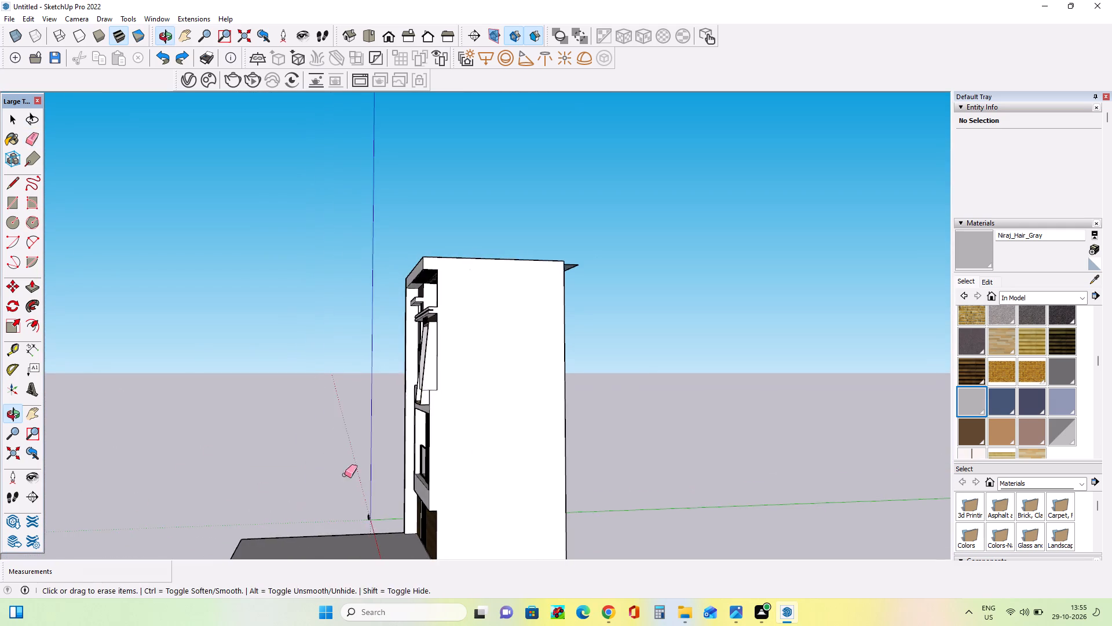
middle_click_drag(500, 440, 129, 457)
scroll(254, 253, "down", 3)
middle_click_drag(581, 383, 298, 445)
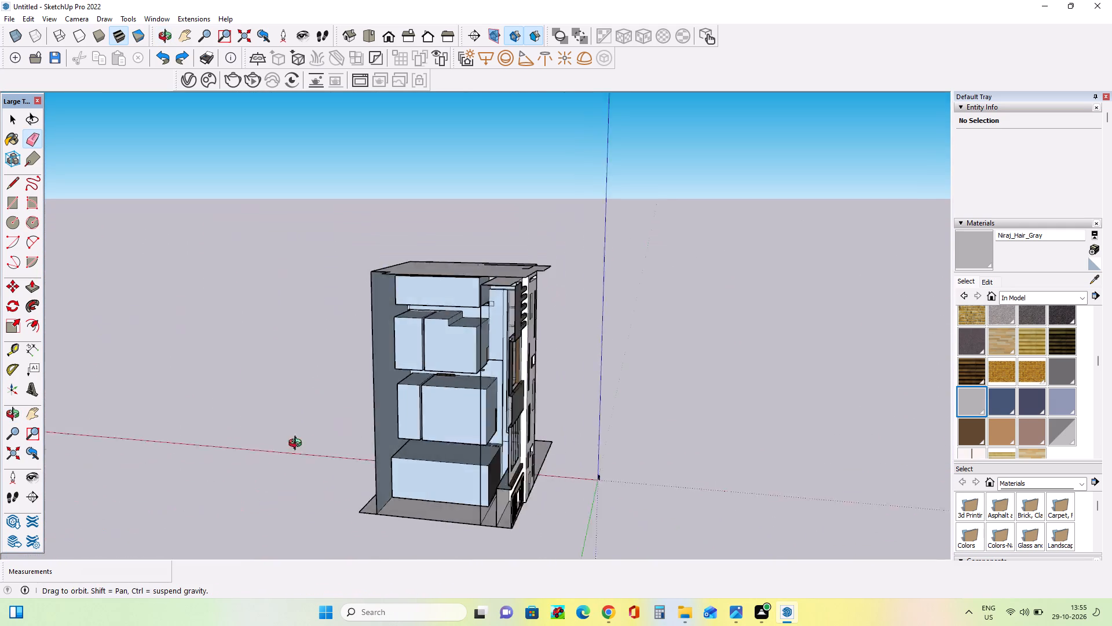
middle_click_drag(298, 445, 137, 421)
middle_click_drag(579, 327, 564, 239)
middle_click_drag(558, 303, 574, 431)
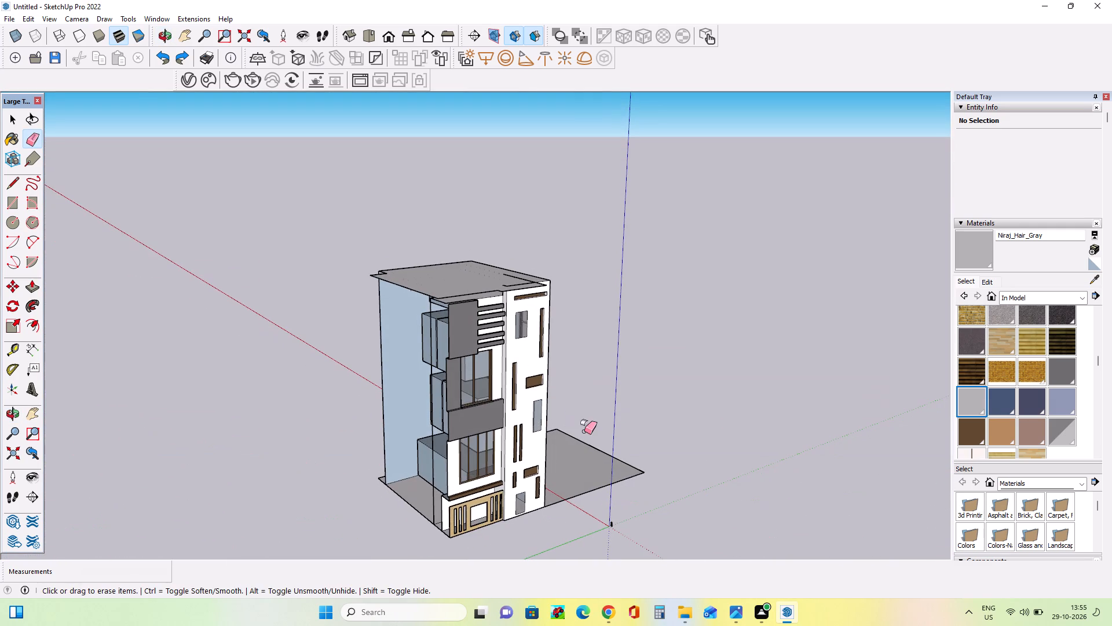
Undo the series of earlier line erasures on the roof, back to before the groove lines were removed.
key("ctrl+z")
key("ctrl+z")
key("ctrl+z")
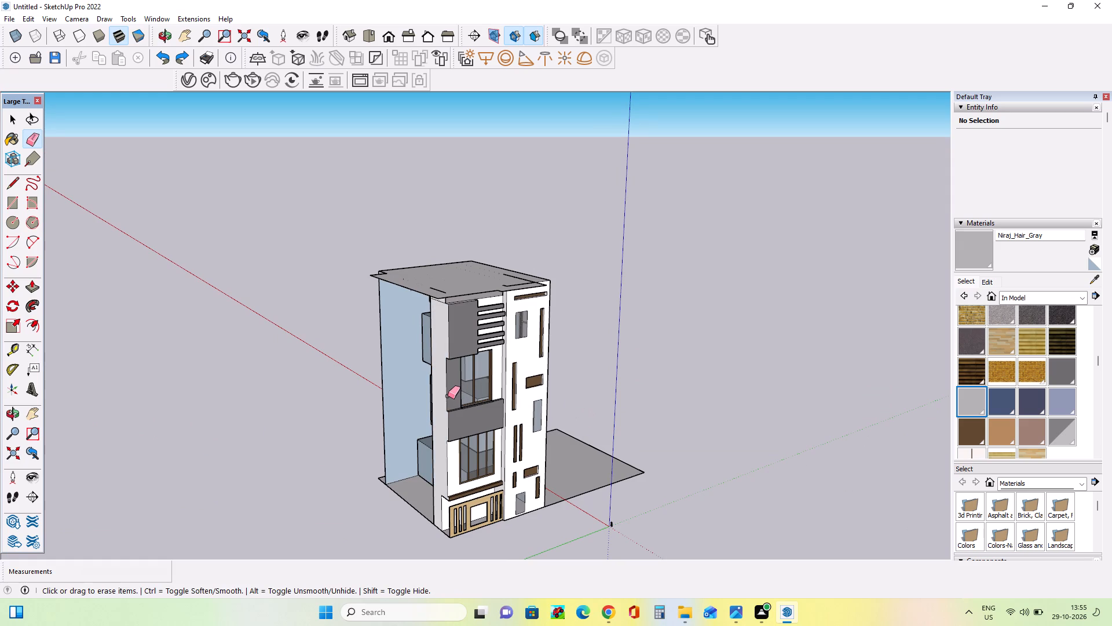
key("ctrl+z")
key("ctrl+z")
key("ctrl+z")
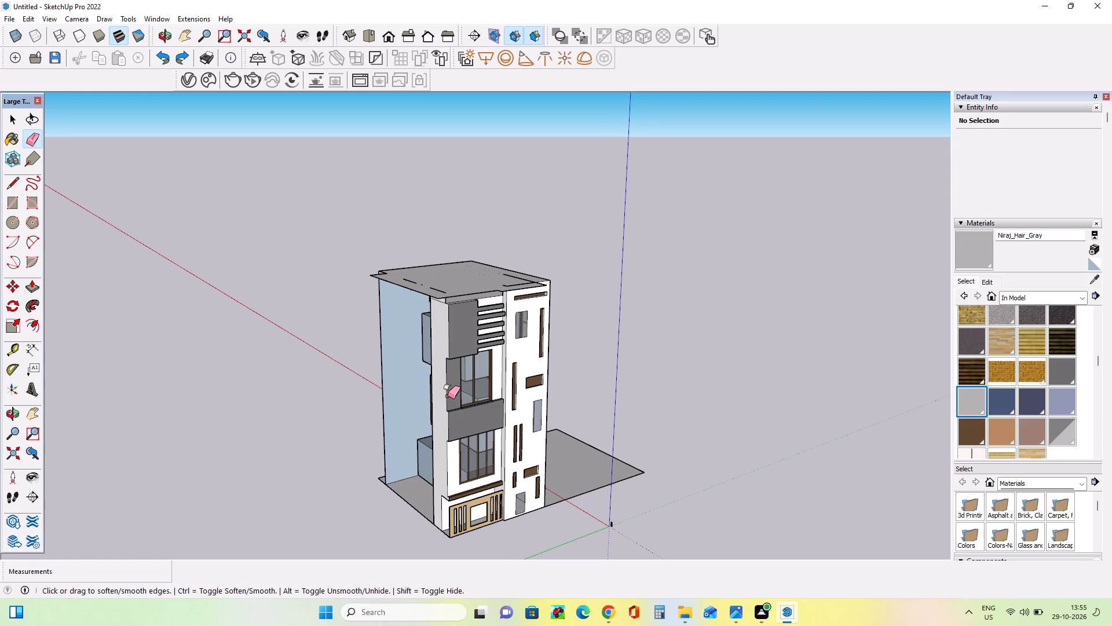
key("ctrl+z")
key("ctrl+z")
key("ctrl+z")
key("ctrl+z")
key("ctrl+z")
key("ctrl+z")
key("ctrl+z")
key("ctrl+z")
key("ctrl+z")
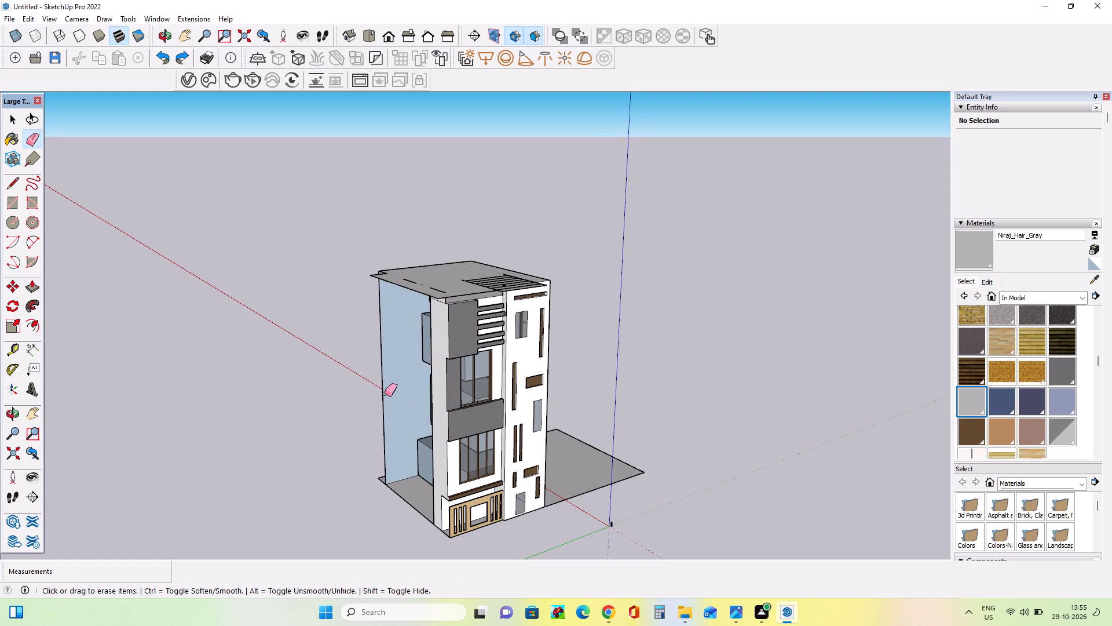
key("ctrl+z")
key("ctrl+z")
key("ctrl+z")
Erase the short stub lines at the roof's front corner above the plain side wall, undoing any erasure that removes the wall face.
middle_click_drag(423, 373, 452, 366)
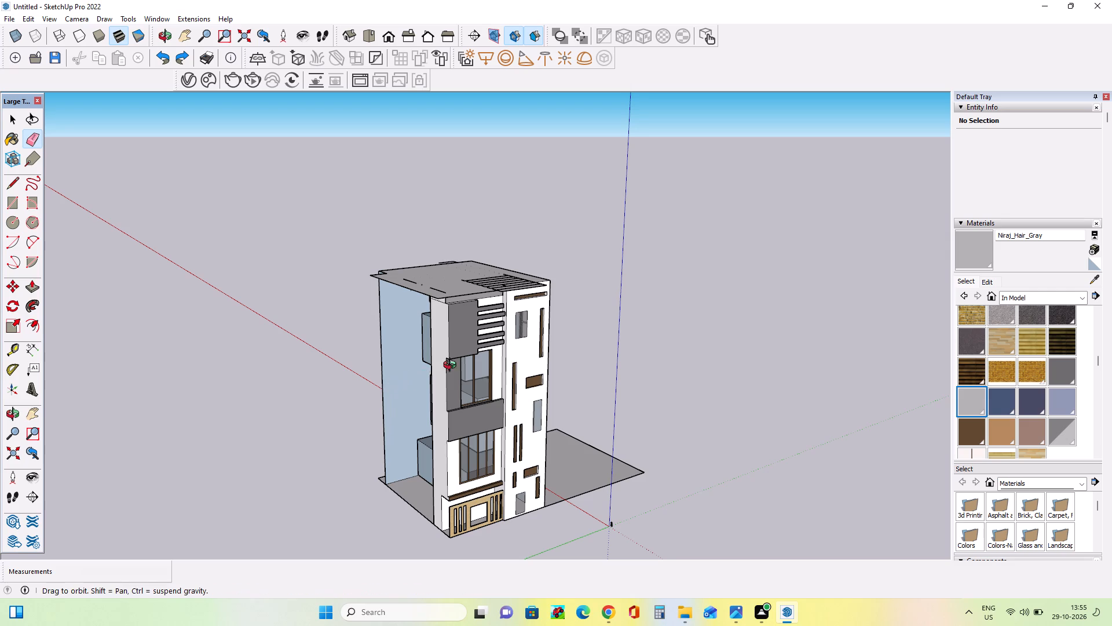
middle_click_drag(452, 366, 892, 395)
middle_click_drag(376, 298, 458, 457)
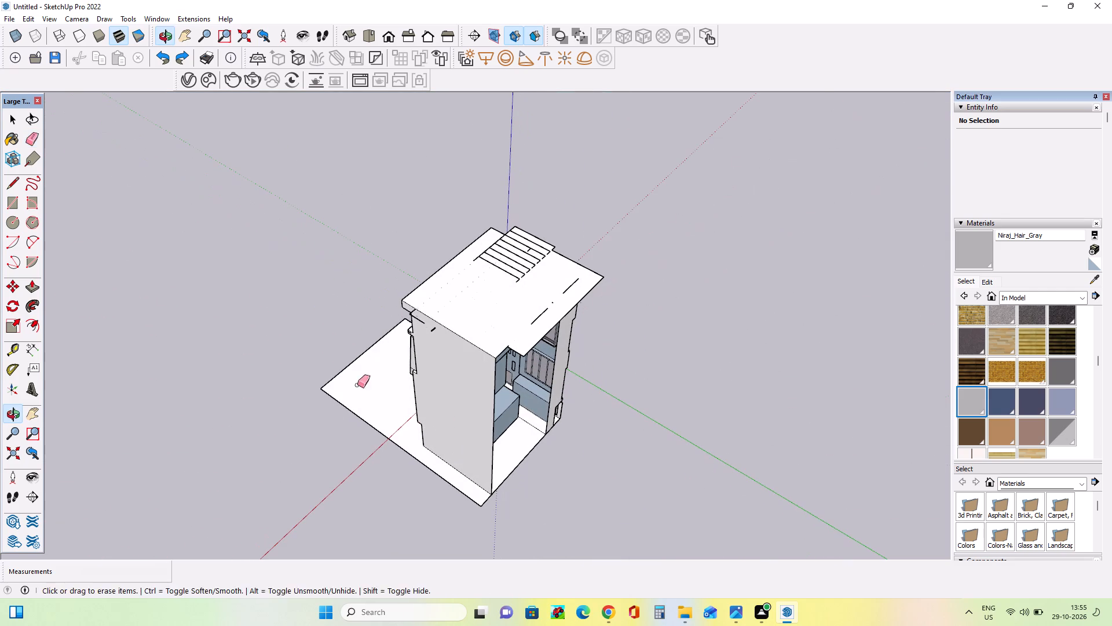
left_click(34, 134)
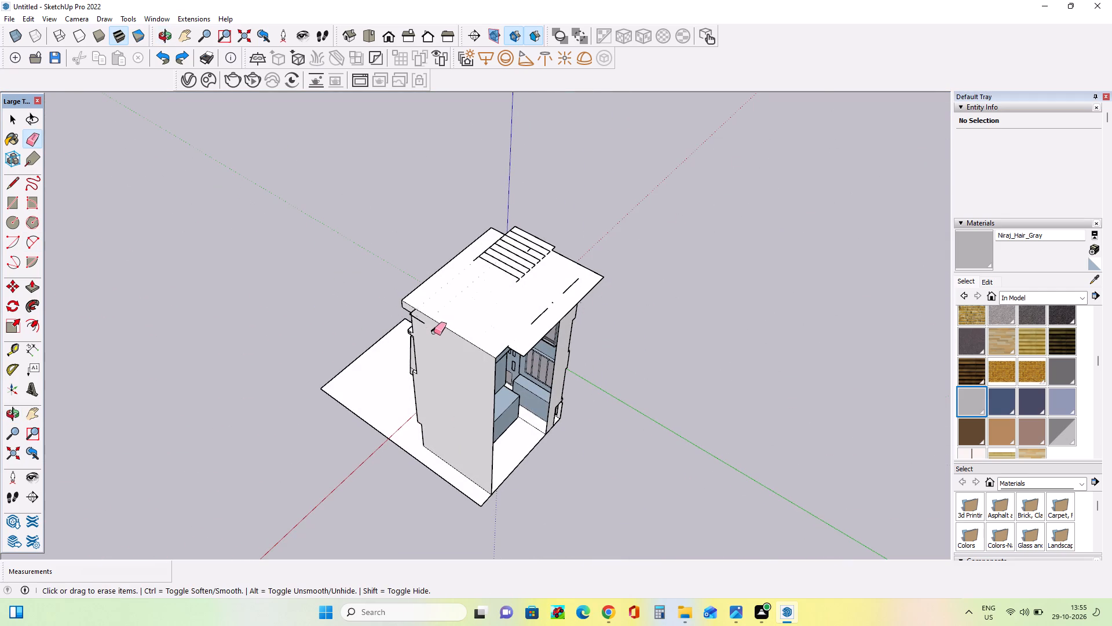
left_click(433, 330)
left_click(419, 320)
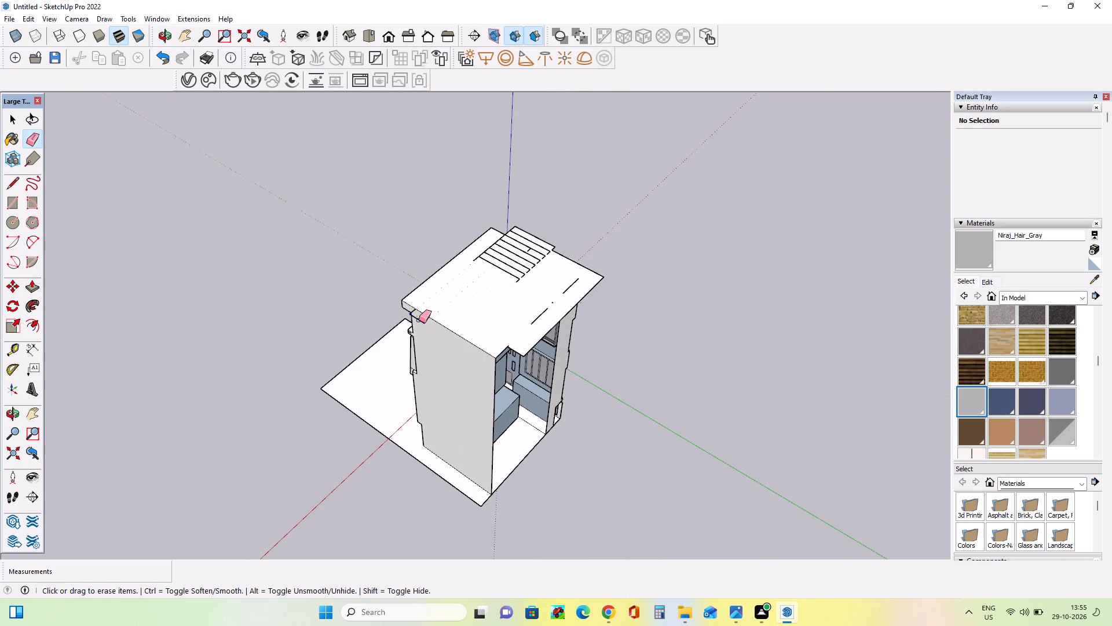
left_click(411, 313)
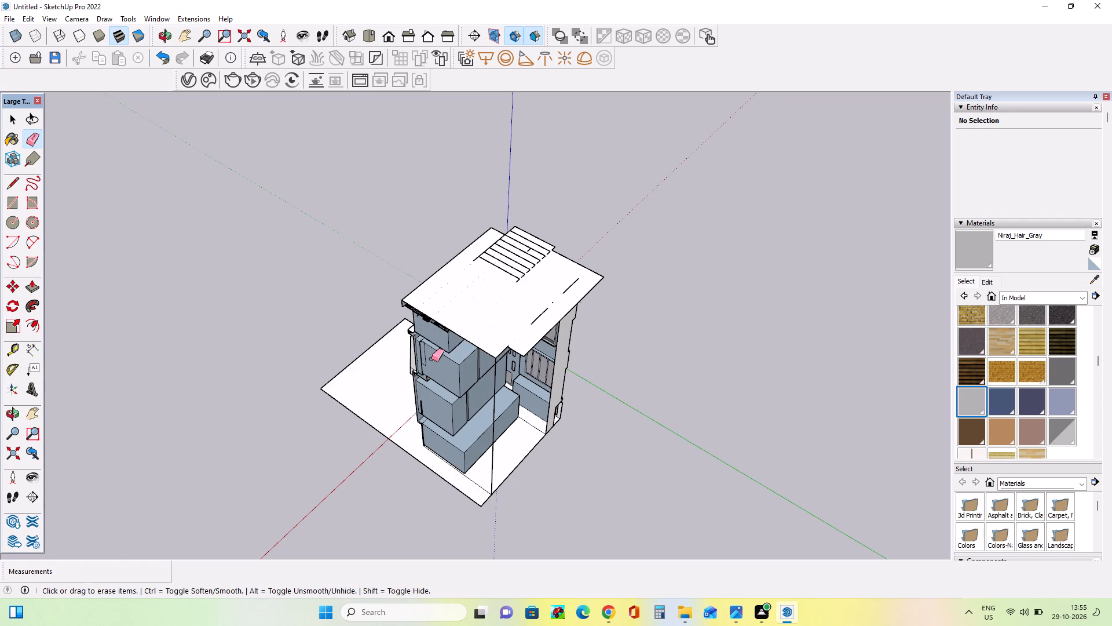
key("ctrl+z")
scroll(432, 333, "up", 8)
middle_click_drag(411, 328, 428, 449)
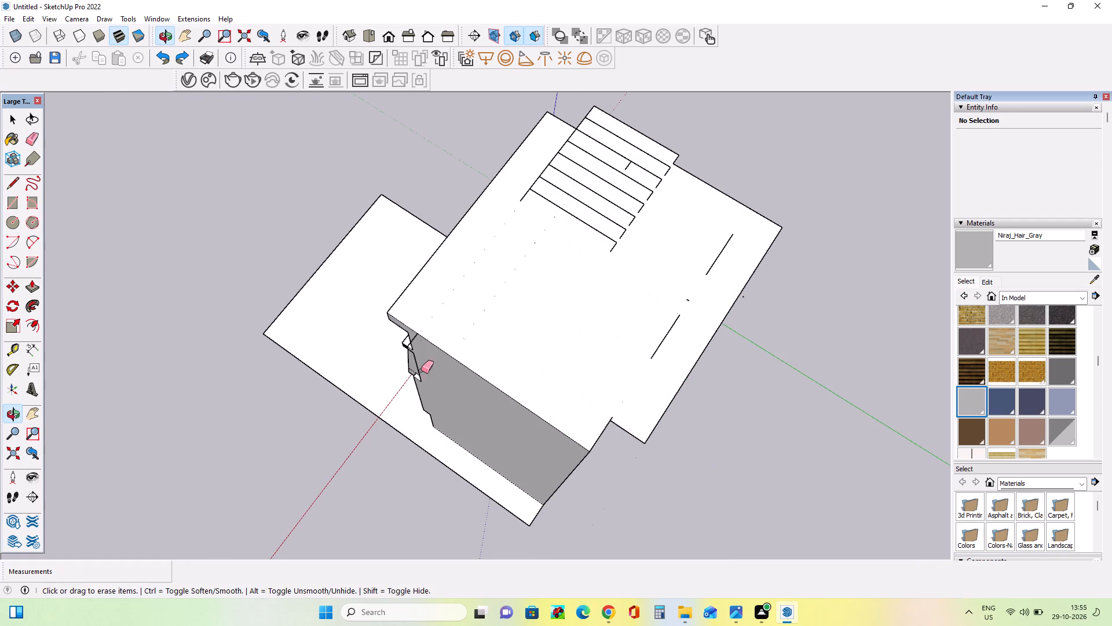
left_click(409, 341)
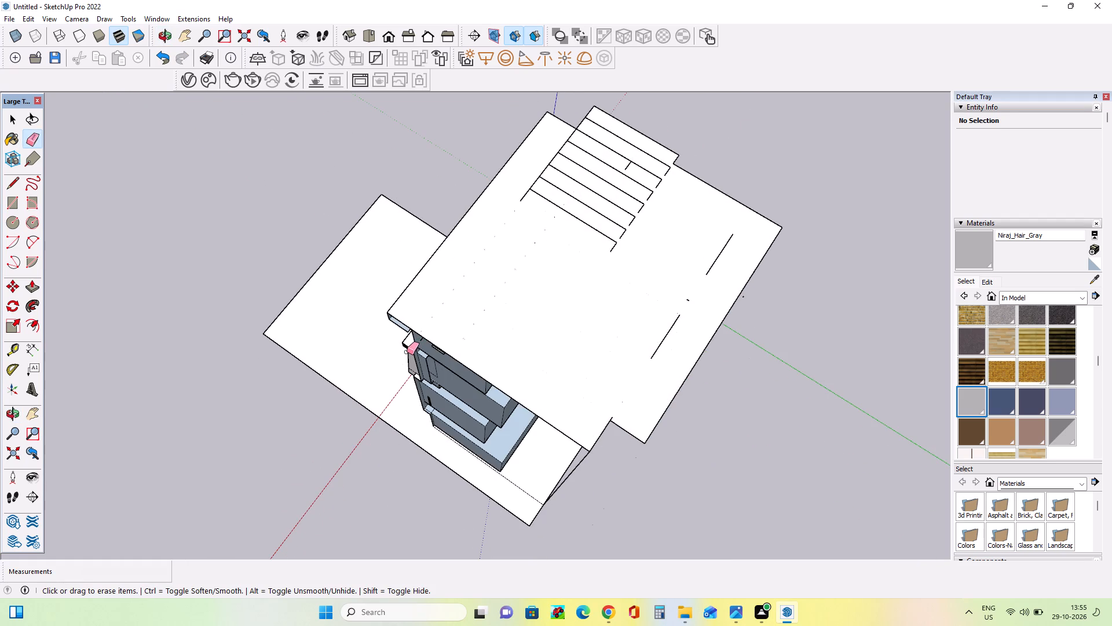
key("ctrl+z")
middle_click_drag(420, 350, 443, 414)
scroll(415, 365, "up", 3)
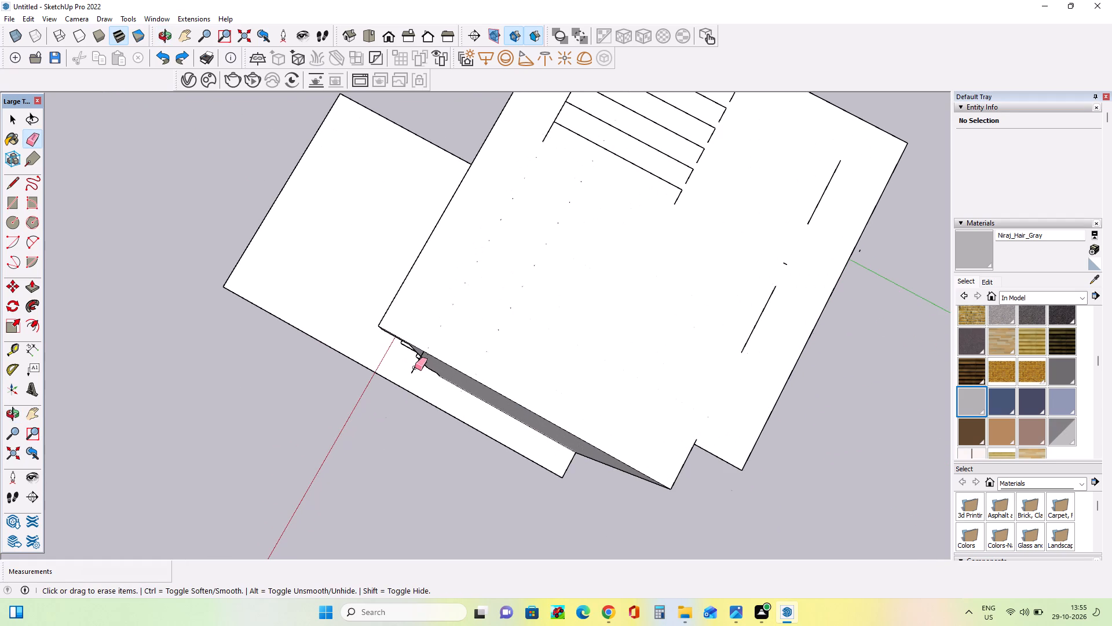
left_click(415, 367)
middle_click_drag(408, 369, 404, 340)
scroll(404, 340, "down", 9)
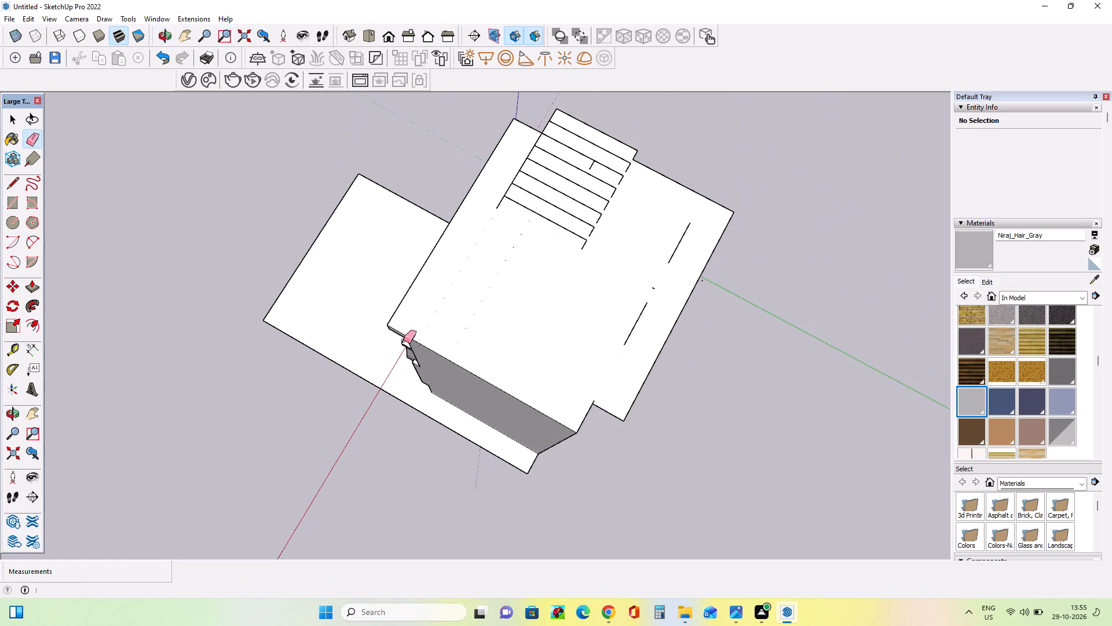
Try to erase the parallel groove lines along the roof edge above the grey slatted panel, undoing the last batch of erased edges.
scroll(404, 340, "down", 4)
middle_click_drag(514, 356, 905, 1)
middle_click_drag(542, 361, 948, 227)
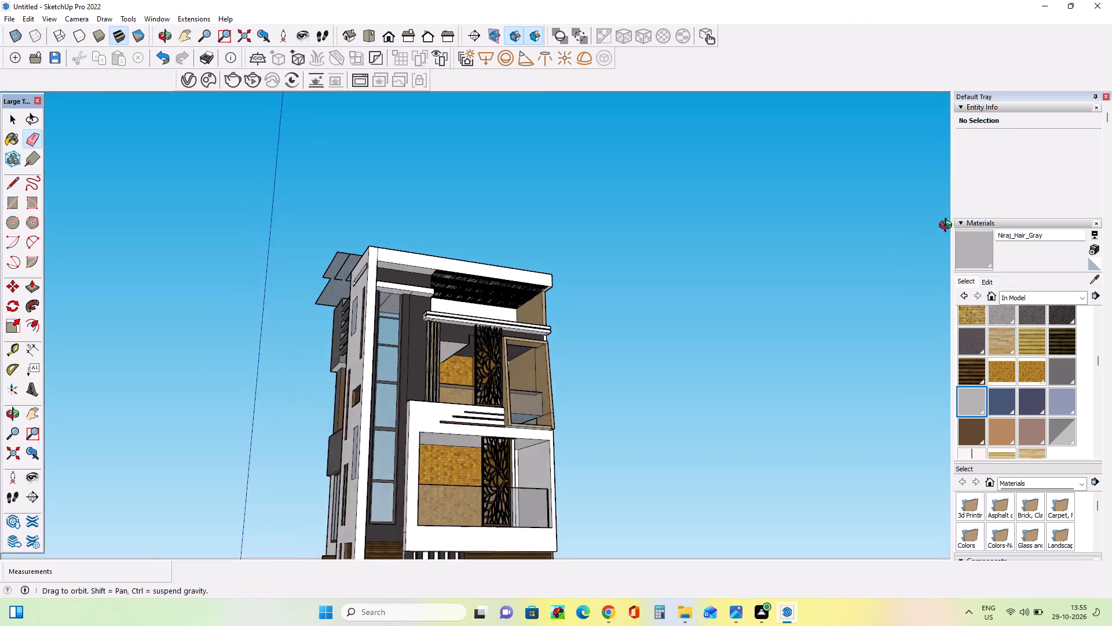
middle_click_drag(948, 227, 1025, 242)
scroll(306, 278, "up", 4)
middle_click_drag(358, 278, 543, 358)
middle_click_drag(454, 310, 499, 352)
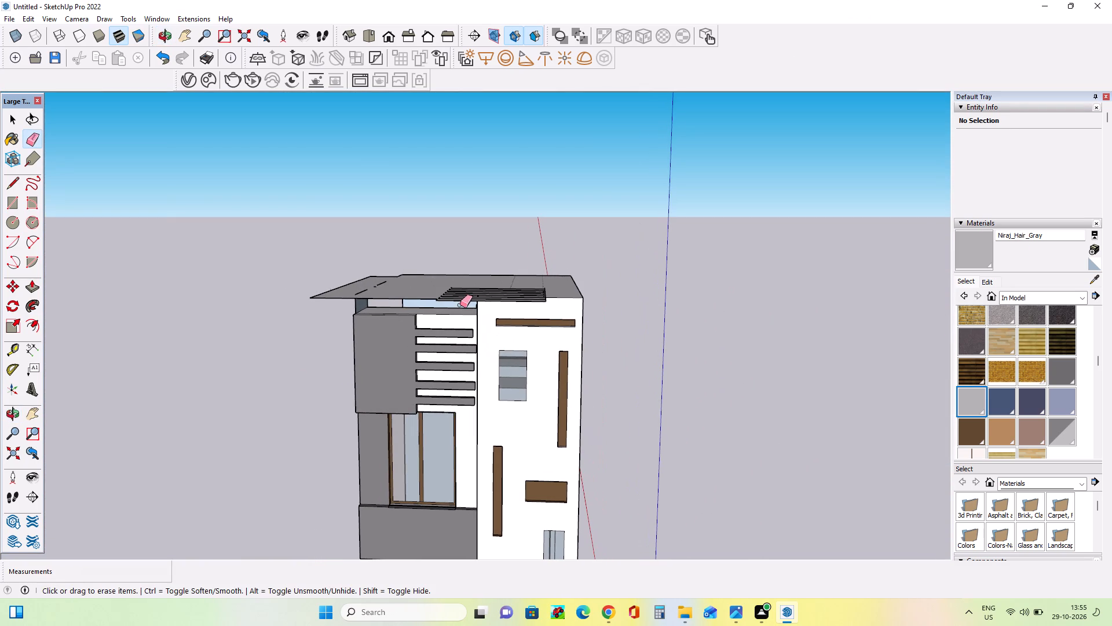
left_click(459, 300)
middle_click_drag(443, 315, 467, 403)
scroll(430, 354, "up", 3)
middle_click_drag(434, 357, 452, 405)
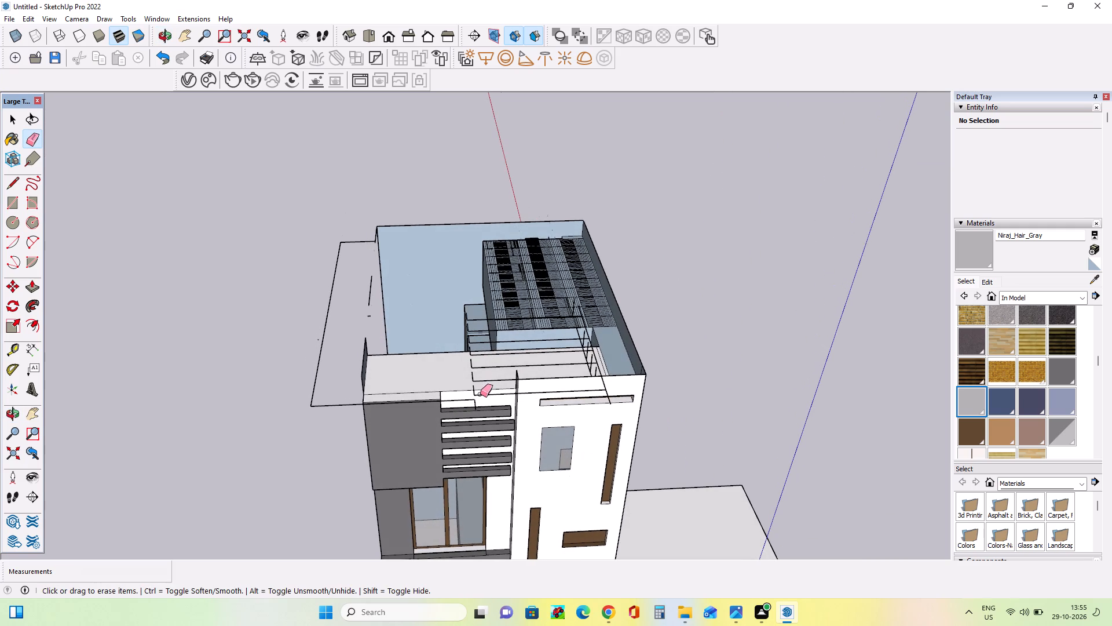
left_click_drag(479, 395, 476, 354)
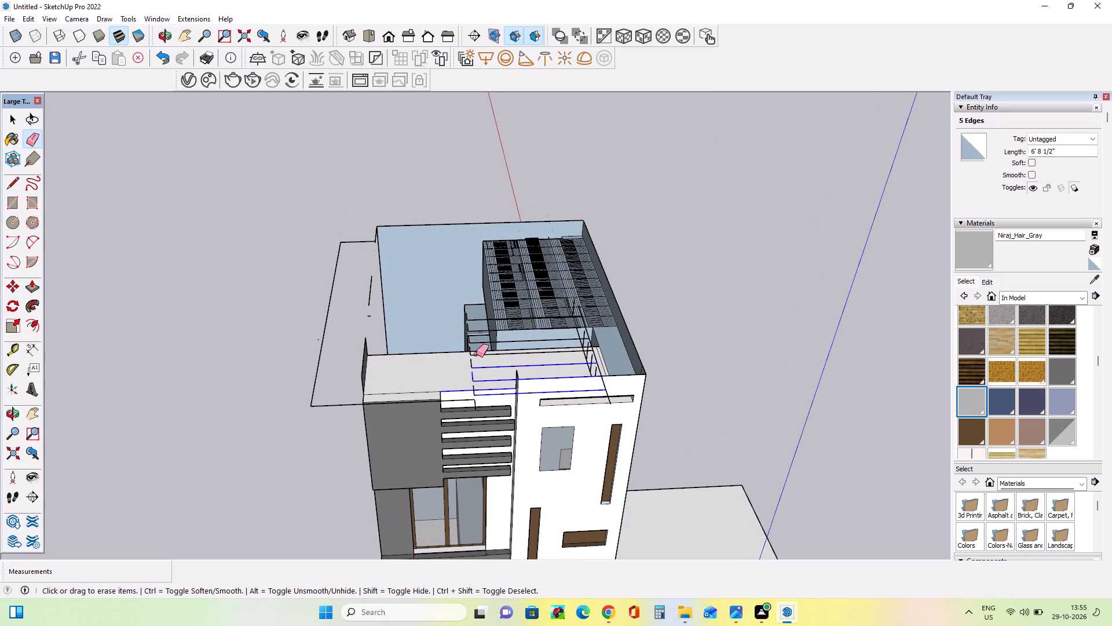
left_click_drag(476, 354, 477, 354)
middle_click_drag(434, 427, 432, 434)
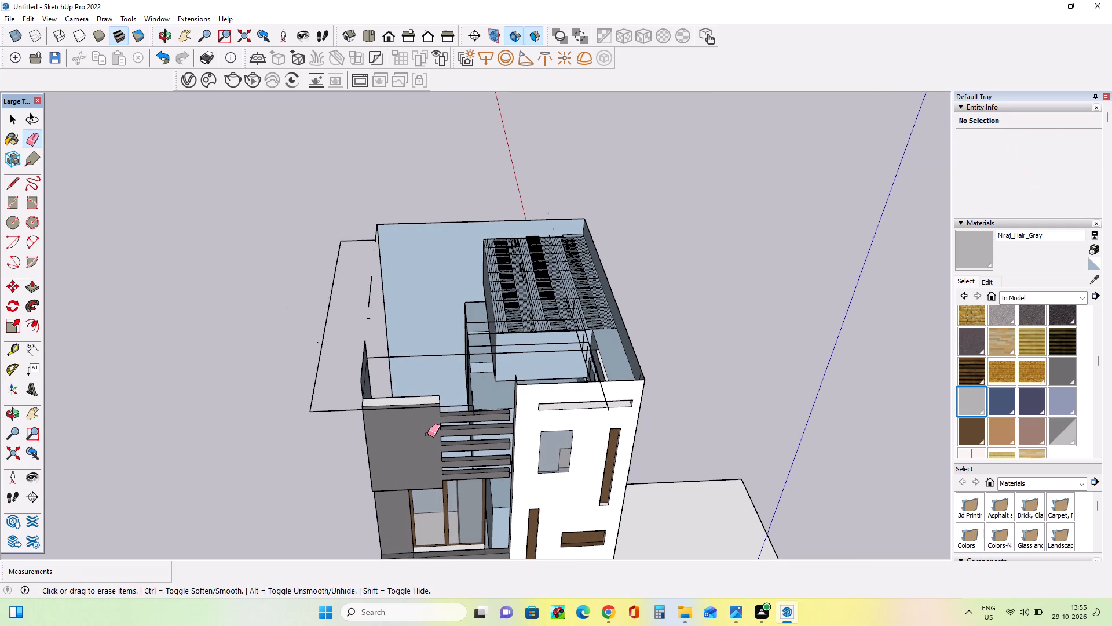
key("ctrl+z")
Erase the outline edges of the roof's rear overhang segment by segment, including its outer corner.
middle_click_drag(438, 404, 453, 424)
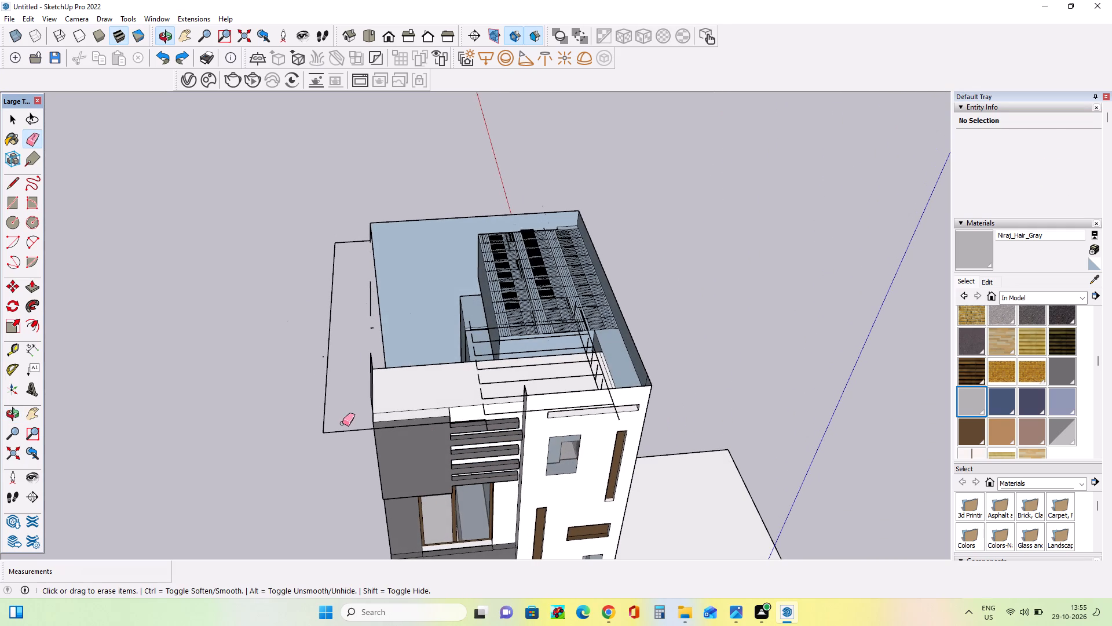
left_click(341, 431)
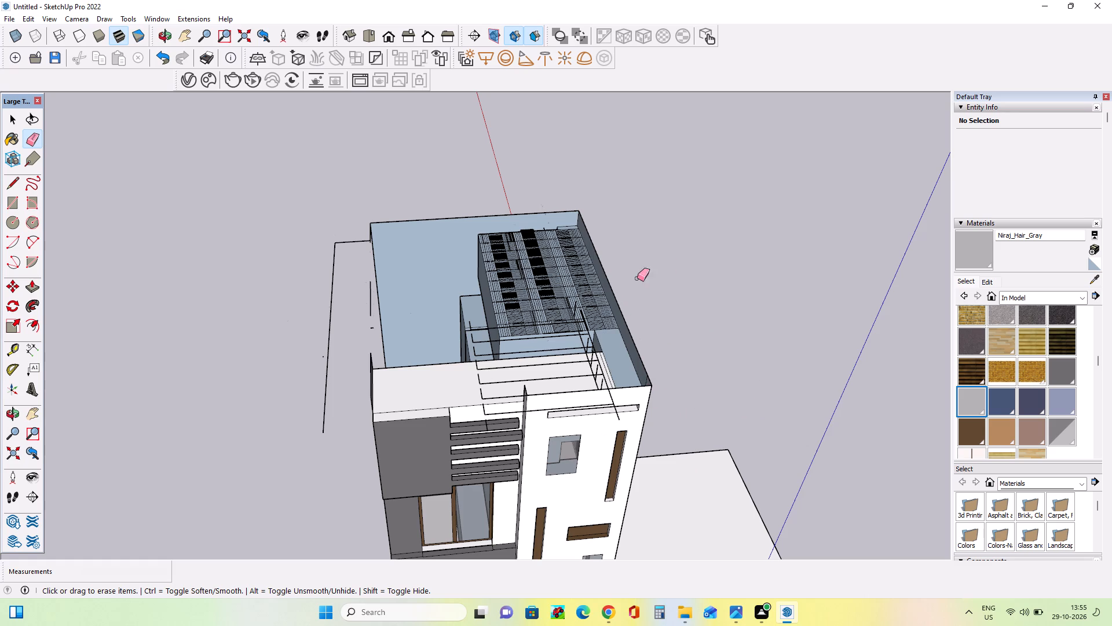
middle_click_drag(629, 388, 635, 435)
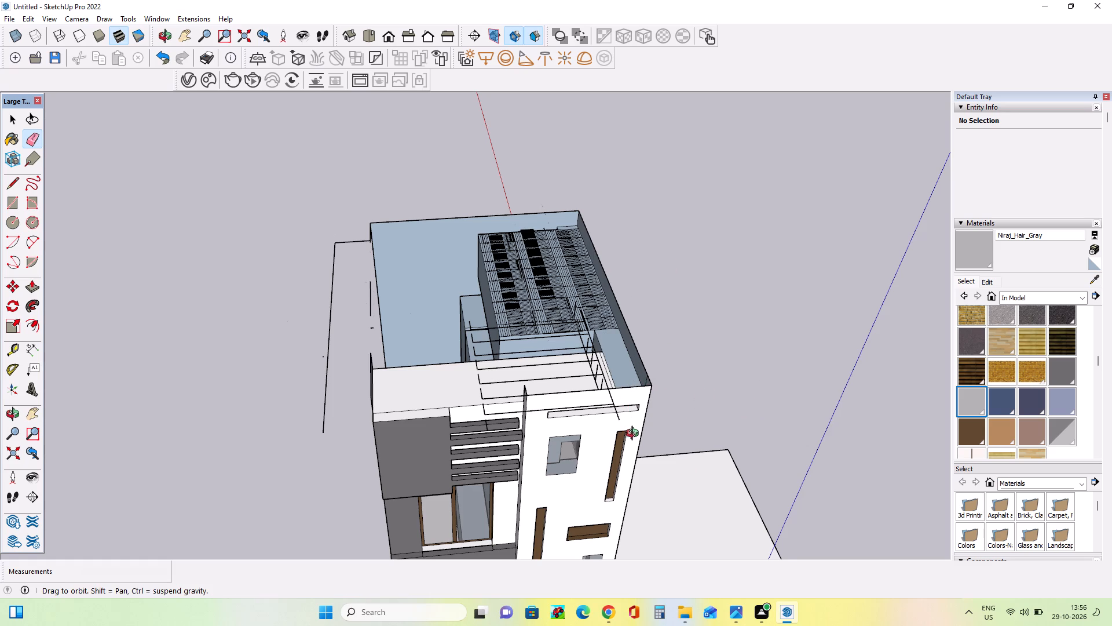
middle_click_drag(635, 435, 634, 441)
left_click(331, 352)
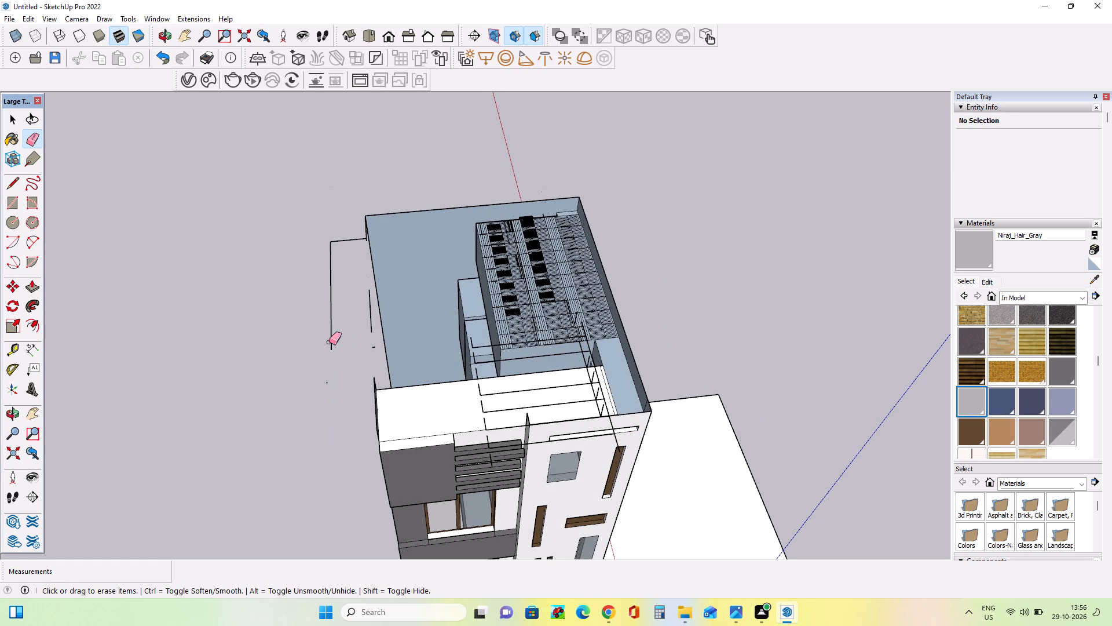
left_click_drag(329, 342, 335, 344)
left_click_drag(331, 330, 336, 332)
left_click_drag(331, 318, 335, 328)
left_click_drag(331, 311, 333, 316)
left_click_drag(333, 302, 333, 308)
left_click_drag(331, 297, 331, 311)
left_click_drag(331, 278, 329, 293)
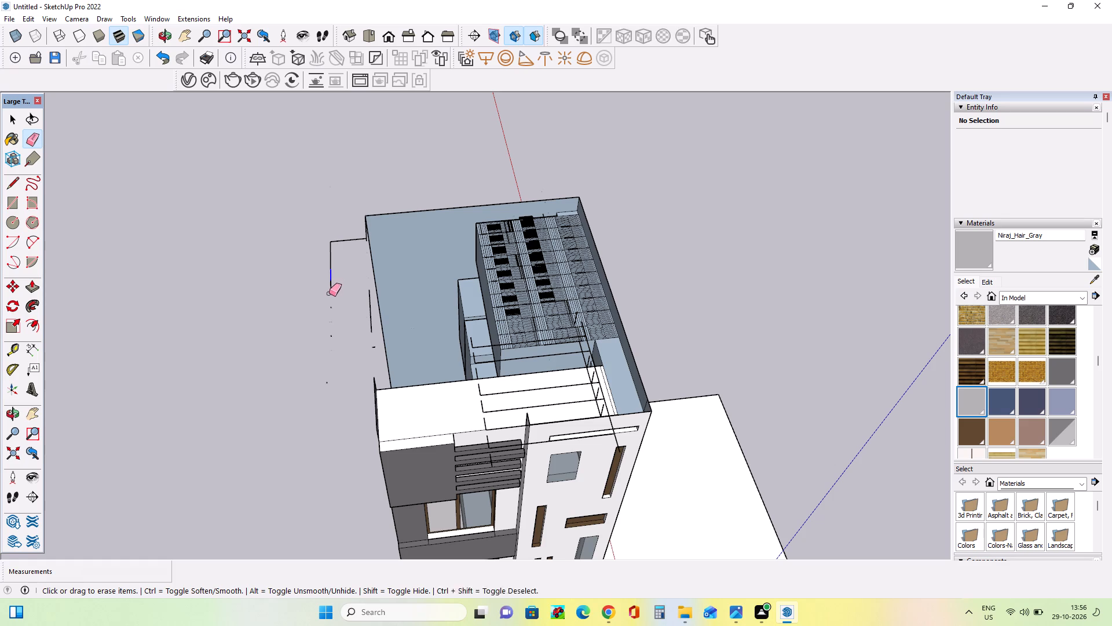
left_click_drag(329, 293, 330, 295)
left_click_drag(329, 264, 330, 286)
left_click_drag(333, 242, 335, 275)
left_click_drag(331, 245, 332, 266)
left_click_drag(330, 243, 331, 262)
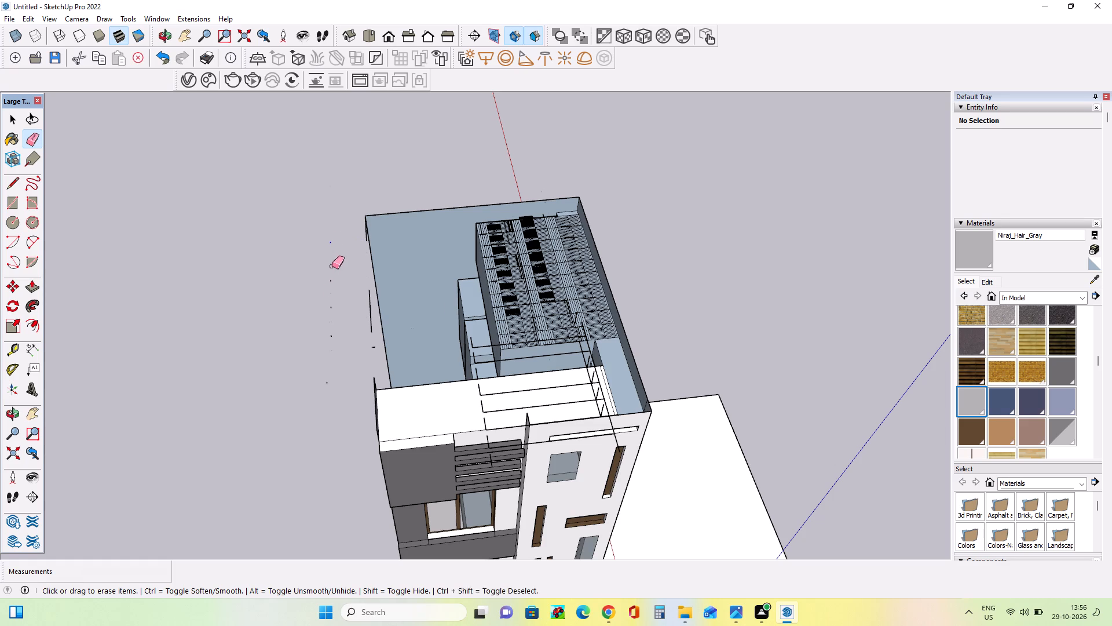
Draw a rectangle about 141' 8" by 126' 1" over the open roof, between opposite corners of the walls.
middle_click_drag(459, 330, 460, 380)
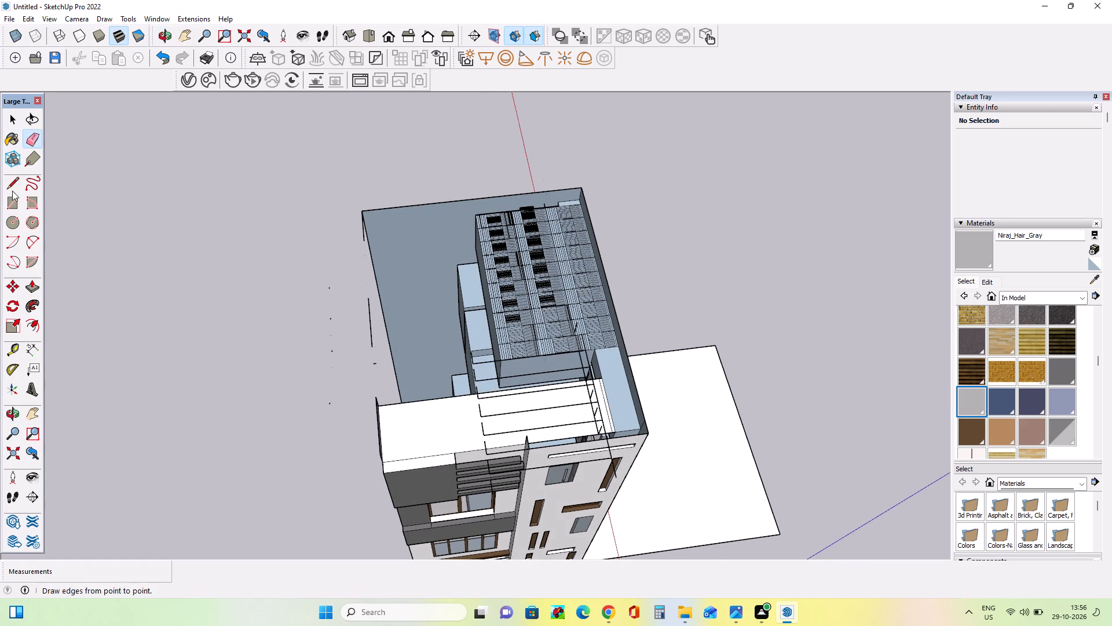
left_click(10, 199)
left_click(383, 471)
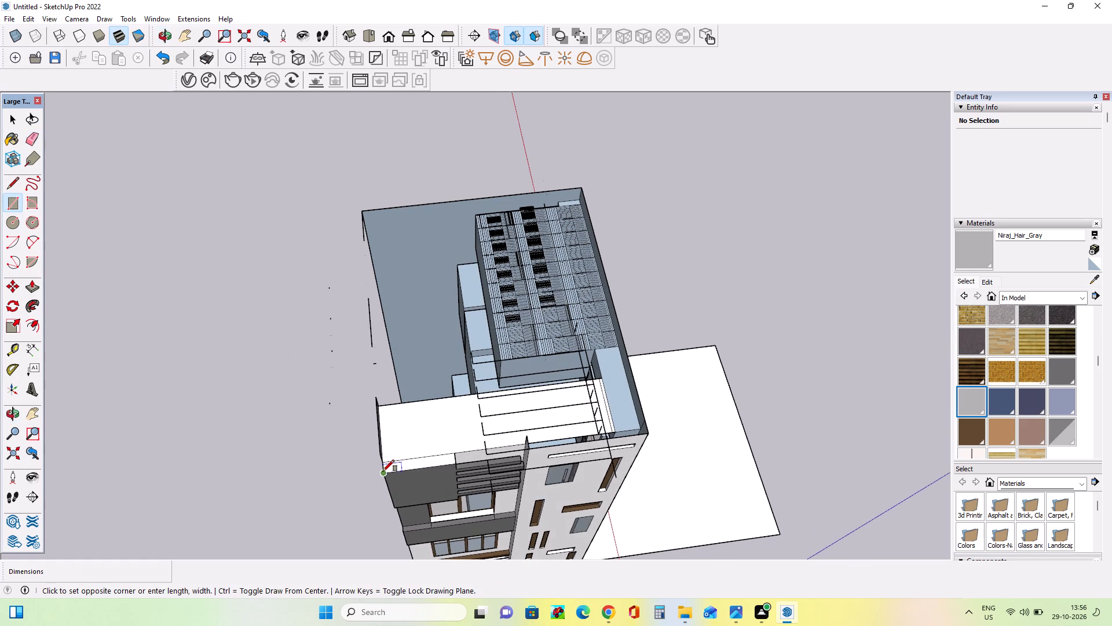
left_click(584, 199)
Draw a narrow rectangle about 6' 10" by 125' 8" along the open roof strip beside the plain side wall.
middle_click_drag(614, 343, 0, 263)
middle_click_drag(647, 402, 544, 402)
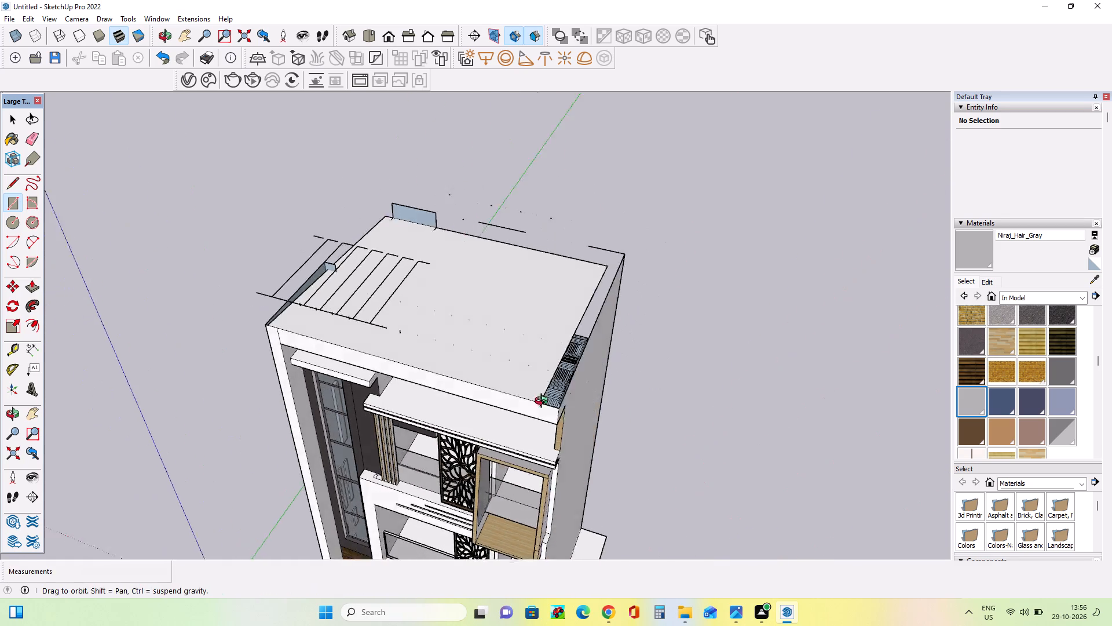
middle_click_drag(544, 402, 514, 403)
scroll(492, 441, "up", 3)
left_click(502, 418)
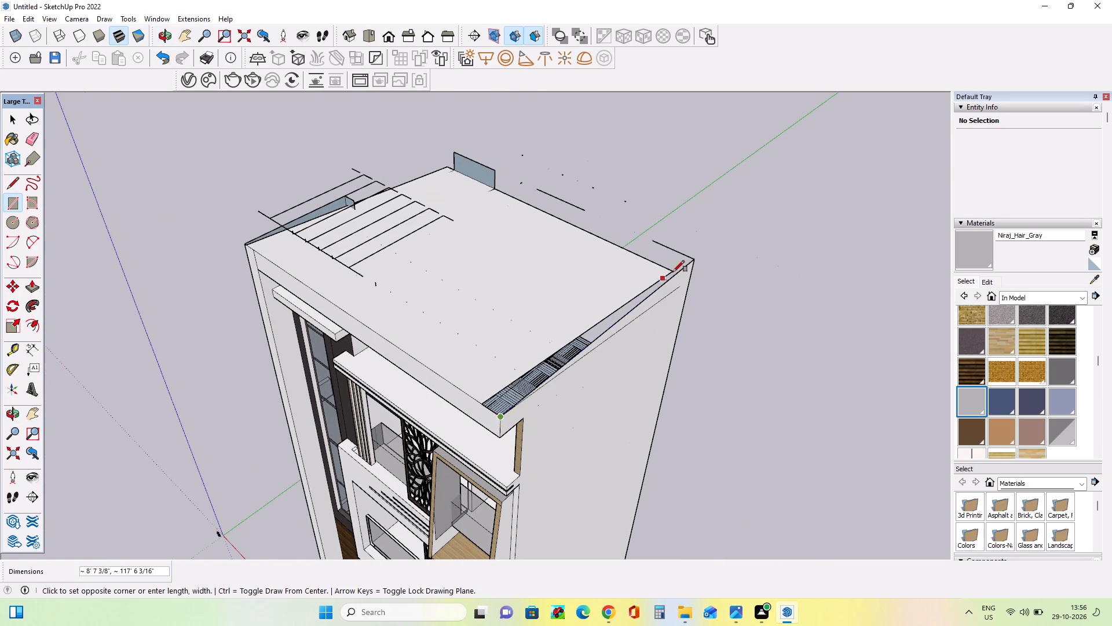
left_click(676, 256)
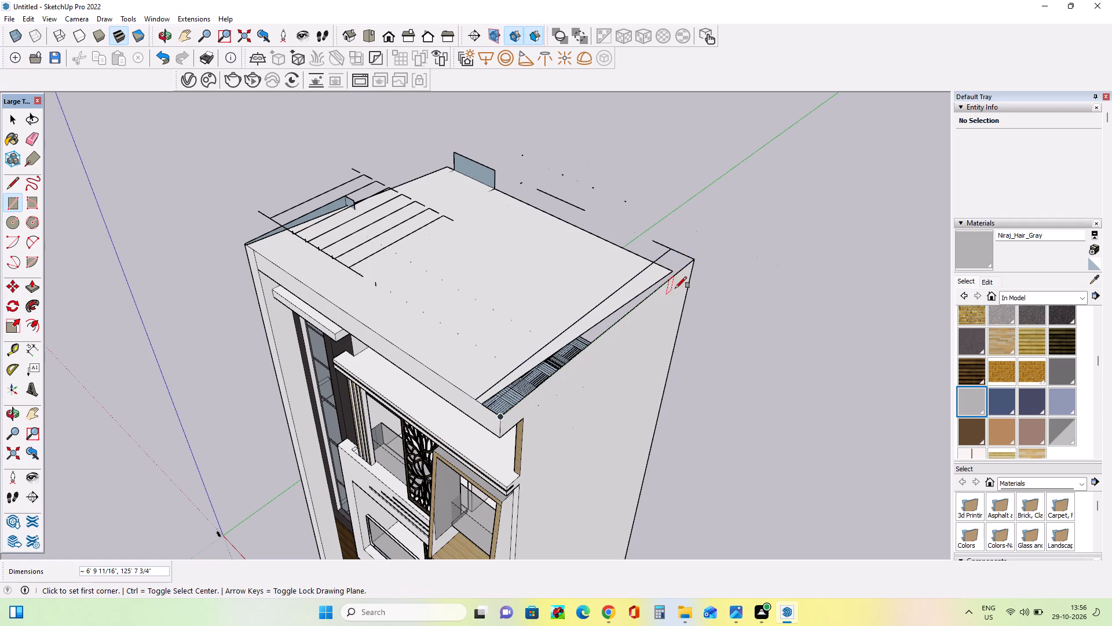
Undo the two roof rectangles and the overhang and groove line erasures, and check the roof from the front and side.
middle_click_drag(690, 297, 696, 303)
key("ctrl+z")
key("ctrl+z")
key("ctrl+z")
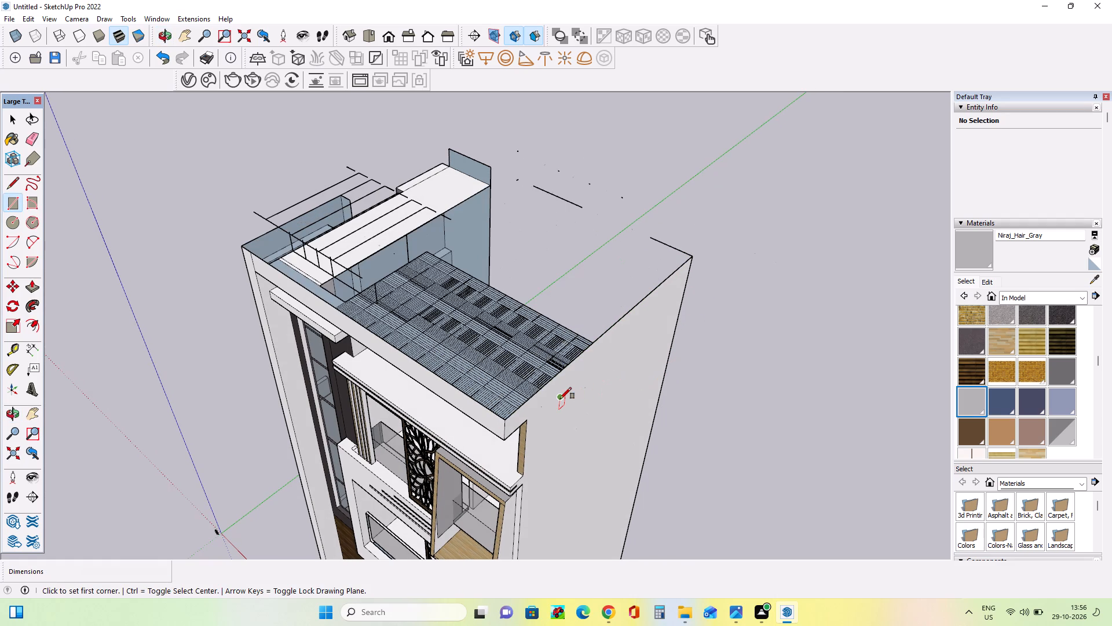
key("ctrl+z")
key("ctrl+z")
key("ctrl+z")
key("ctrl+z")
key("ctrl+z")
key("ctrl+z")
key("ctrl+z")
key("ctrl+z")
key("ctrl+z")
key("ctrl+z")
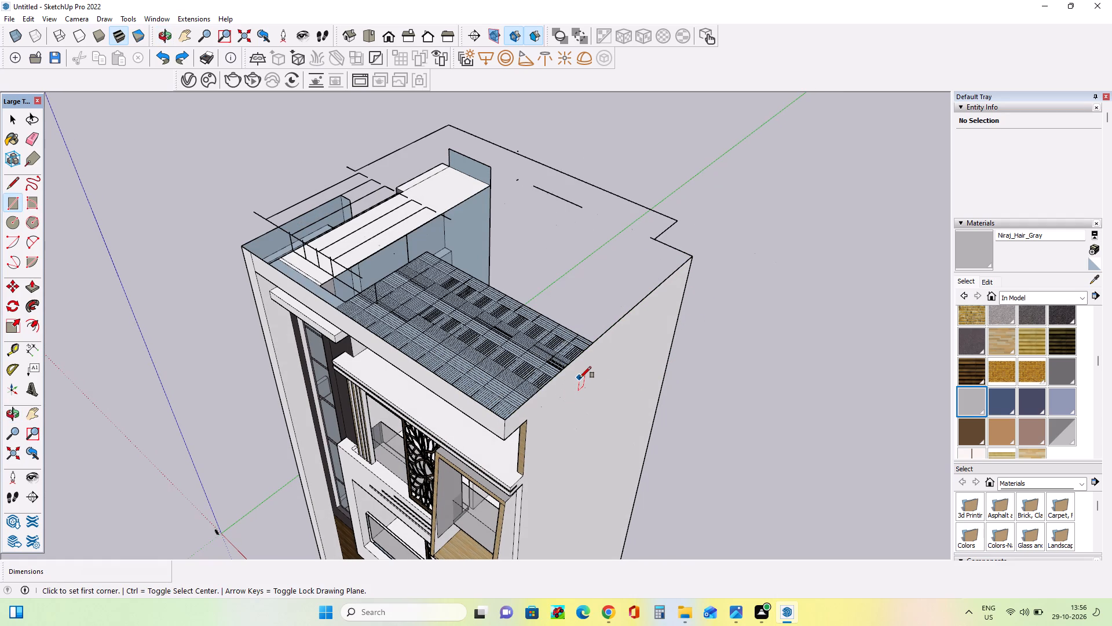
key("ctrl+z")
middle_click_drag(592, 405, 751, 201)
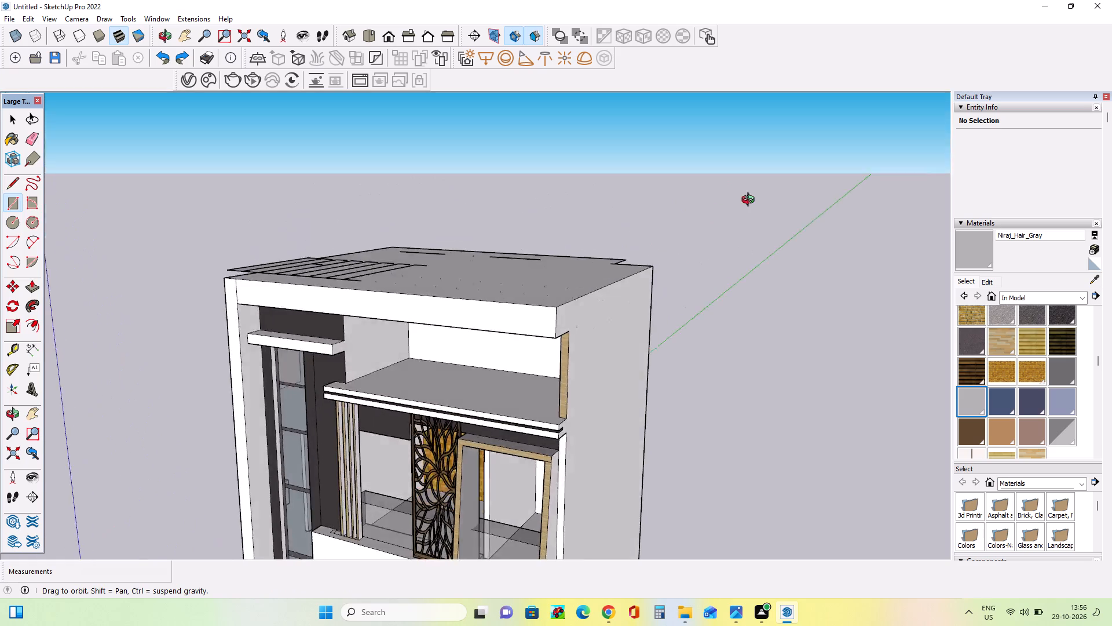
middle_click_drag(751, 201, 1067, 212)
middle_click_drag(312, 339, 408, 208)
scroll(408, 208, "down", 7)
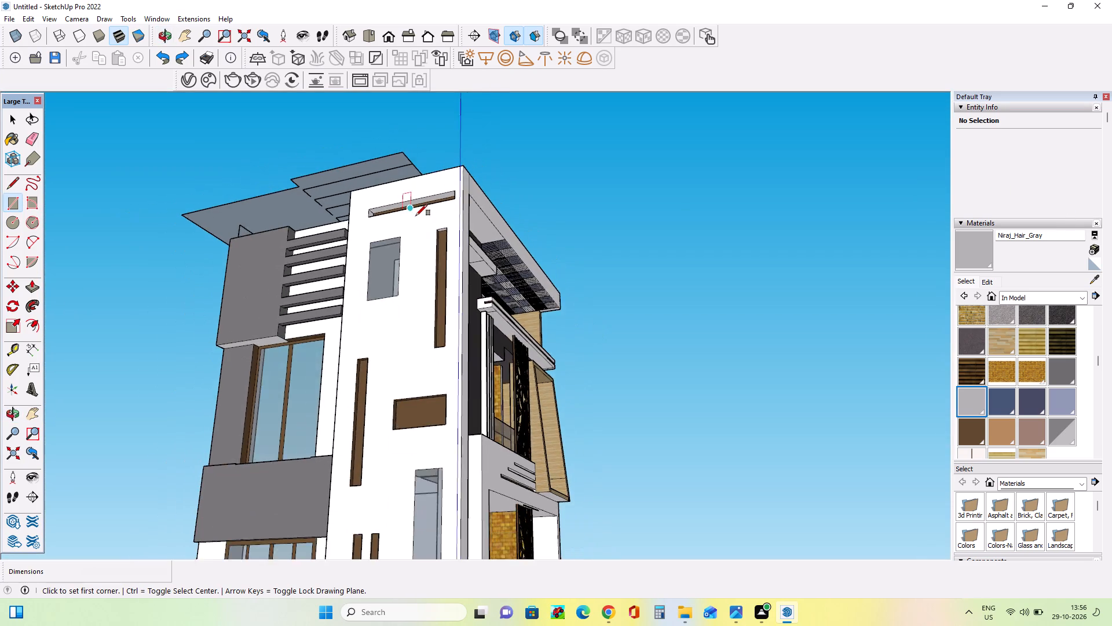
Draw a vertical rectangle about 68' 2" by 13' 5" closing the gap above the grey panel and slats, up to the adjoining white wall's top corner.
scroll(416, 216, "down", 4)
middle_click_drag(426, 278, 438, 395)
middle_click_drag(393, 385, 490, 409)
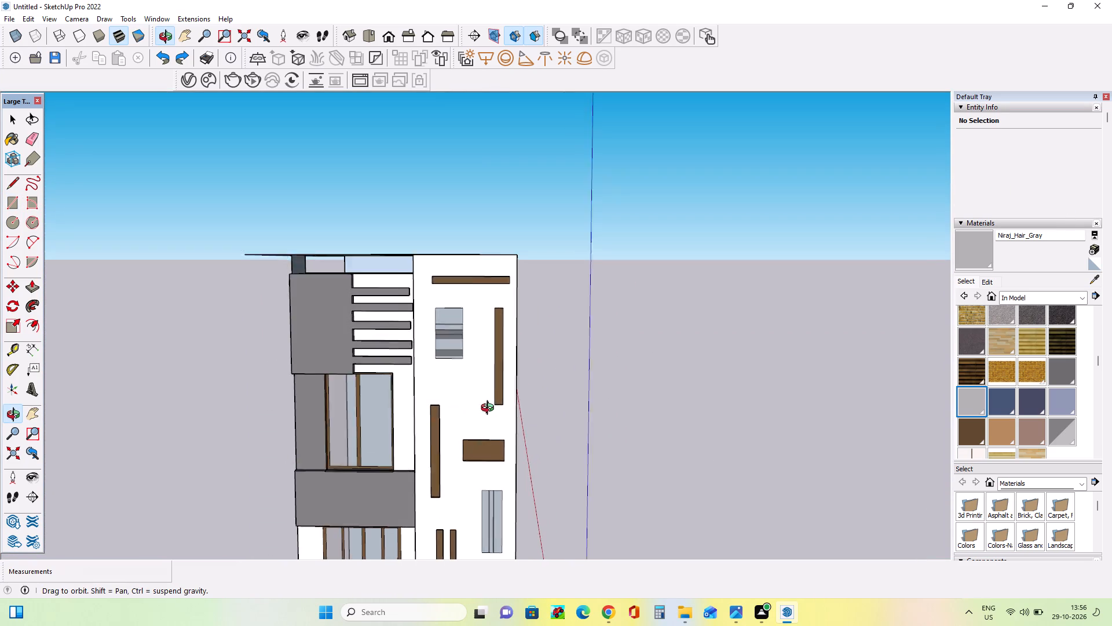
middle_click_drag(490, 409, 493, 413)
scroll(489, 410, "down", 1)
scroll(379, 251, "up", 7)
middle_click_drag(404, 371, 494, 294)
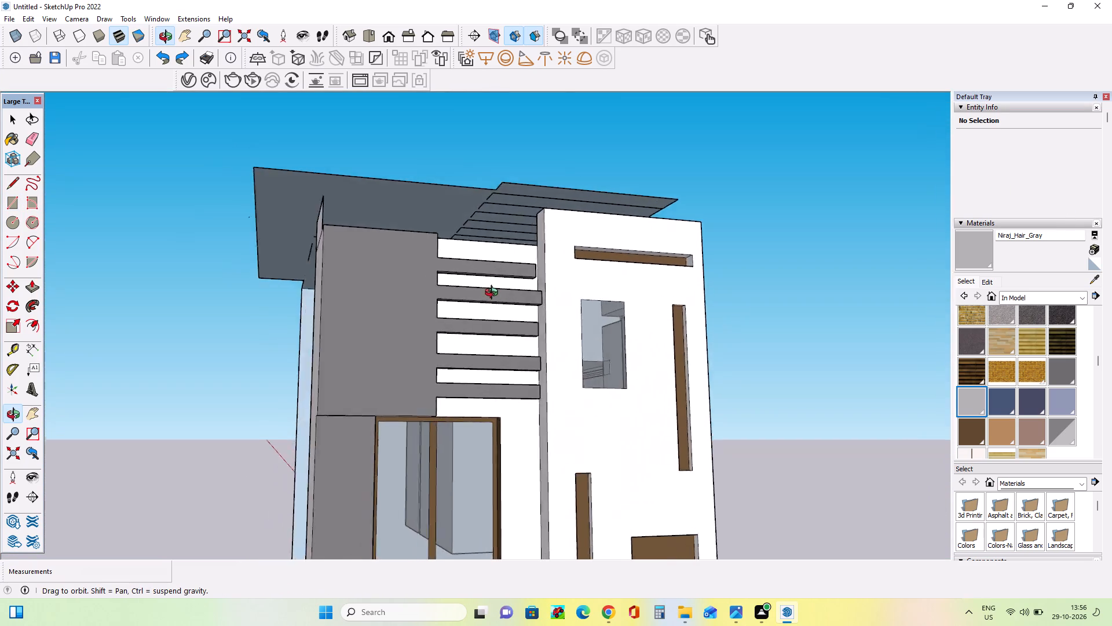
middle_click_drag(494, 294, 513, 316)
left_click(561, 268)
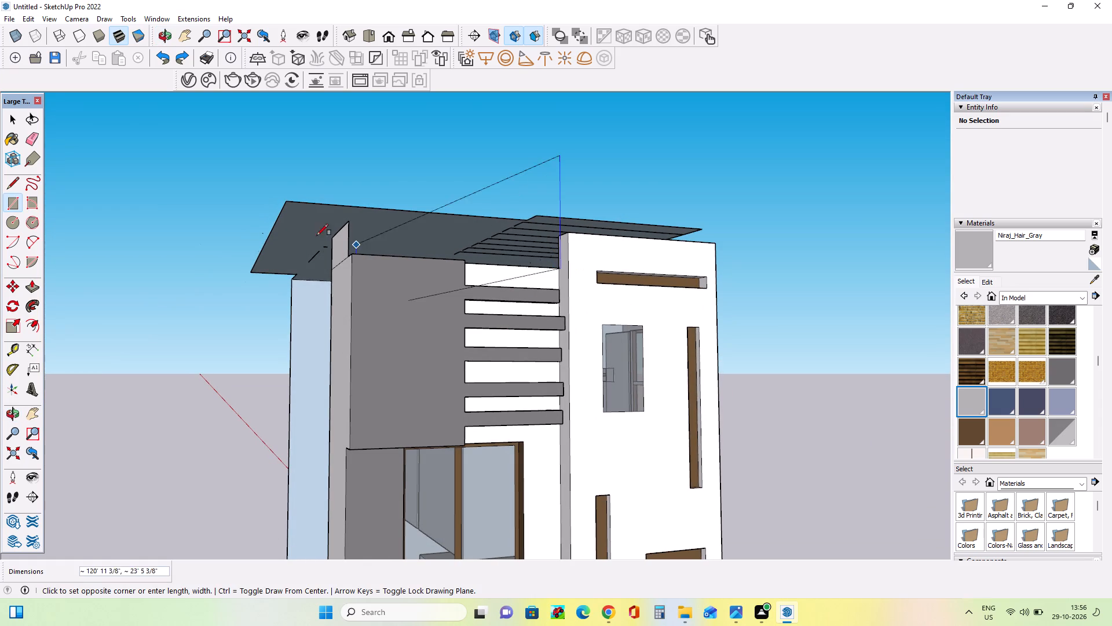
middle_click_drag(374, 283, 360, 342)
key("Escape")
left_click(334, 332)
middle_click_drag(374, 348, 367, 336)
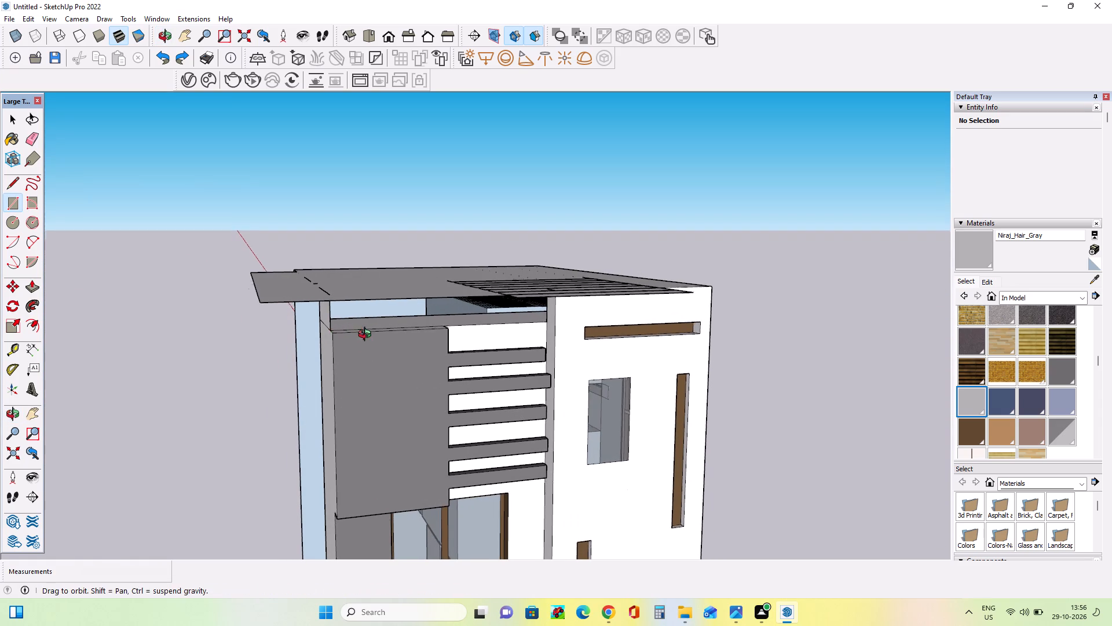
middle_click_drag(367, 336, 330, 268)
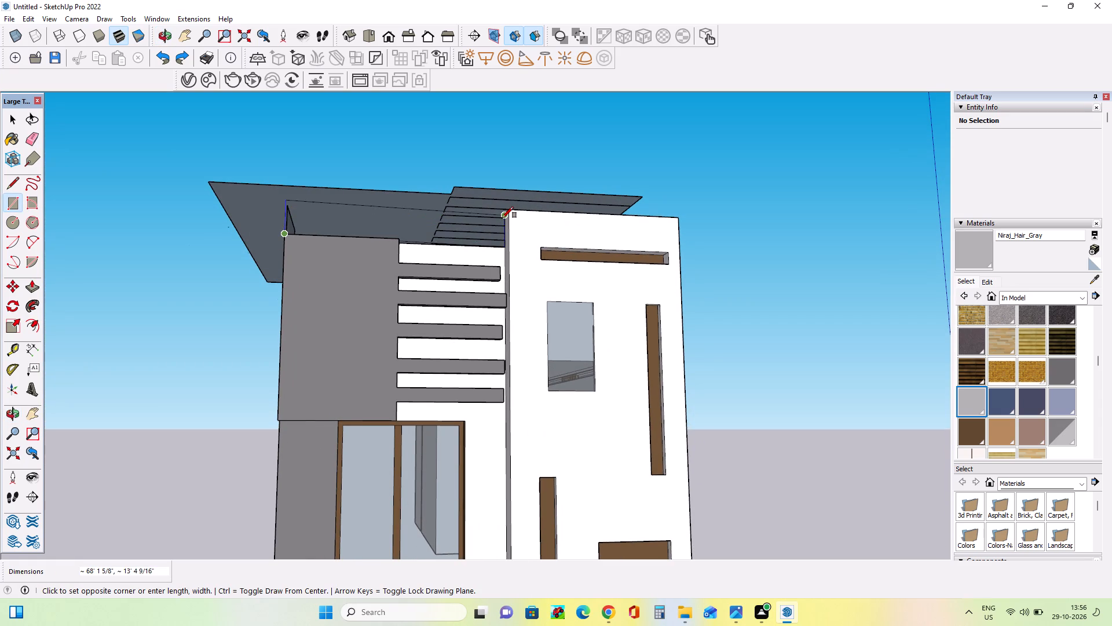
left_click(502, 218)
middle_click_drag(438, 271, 366, 329)
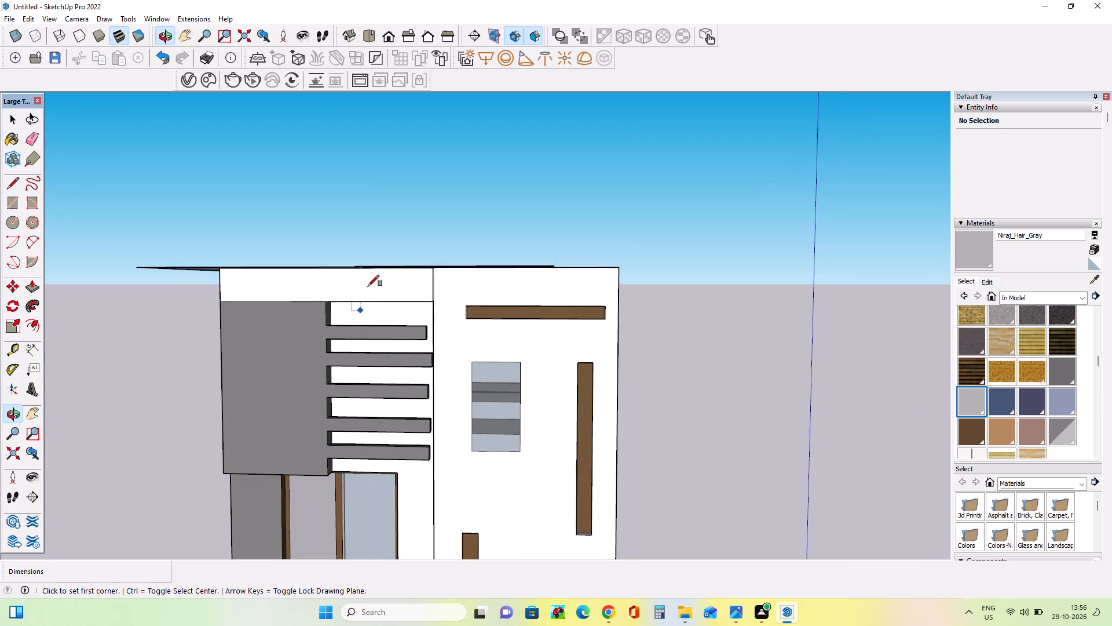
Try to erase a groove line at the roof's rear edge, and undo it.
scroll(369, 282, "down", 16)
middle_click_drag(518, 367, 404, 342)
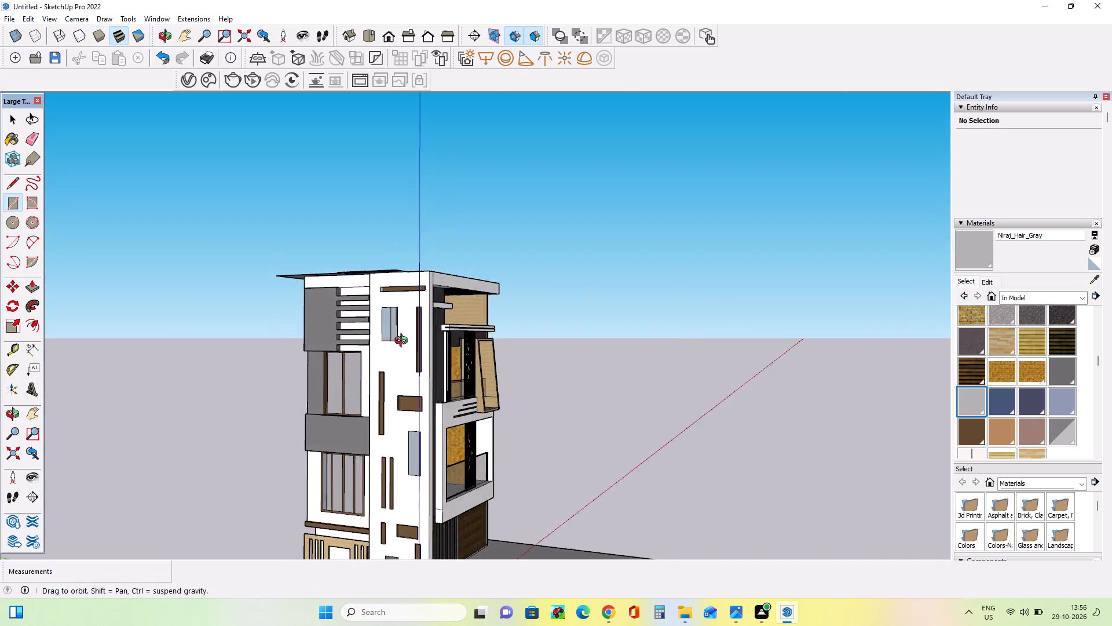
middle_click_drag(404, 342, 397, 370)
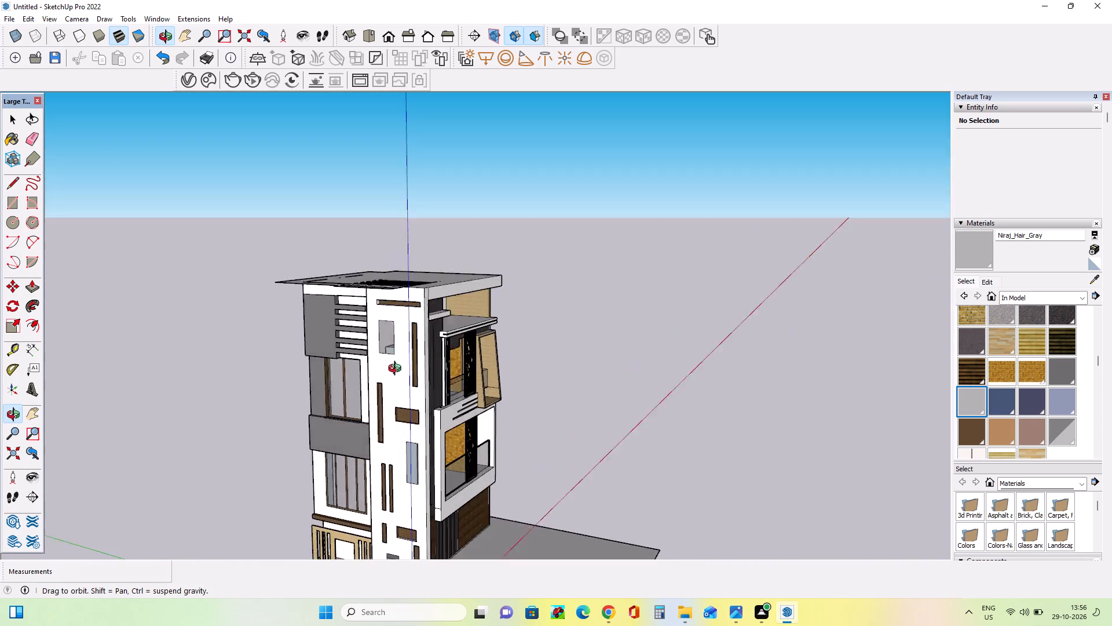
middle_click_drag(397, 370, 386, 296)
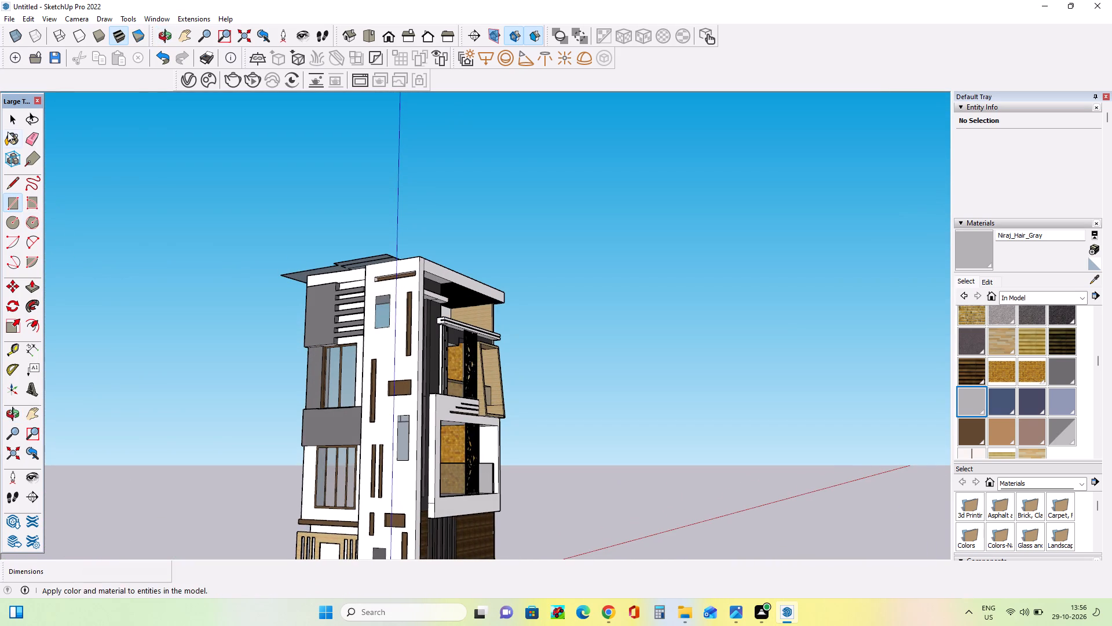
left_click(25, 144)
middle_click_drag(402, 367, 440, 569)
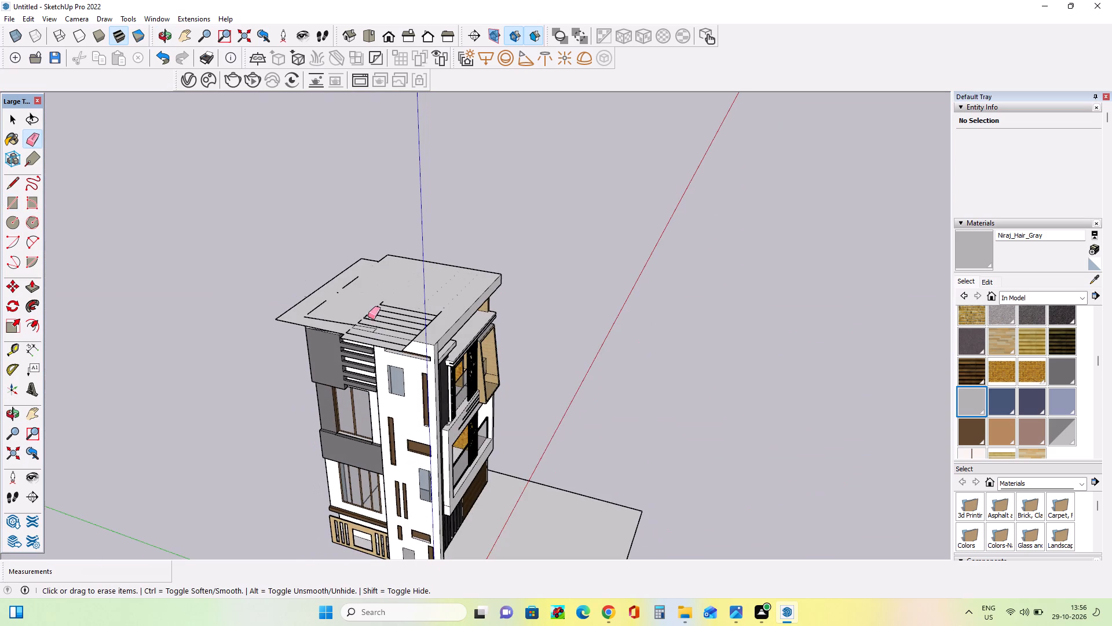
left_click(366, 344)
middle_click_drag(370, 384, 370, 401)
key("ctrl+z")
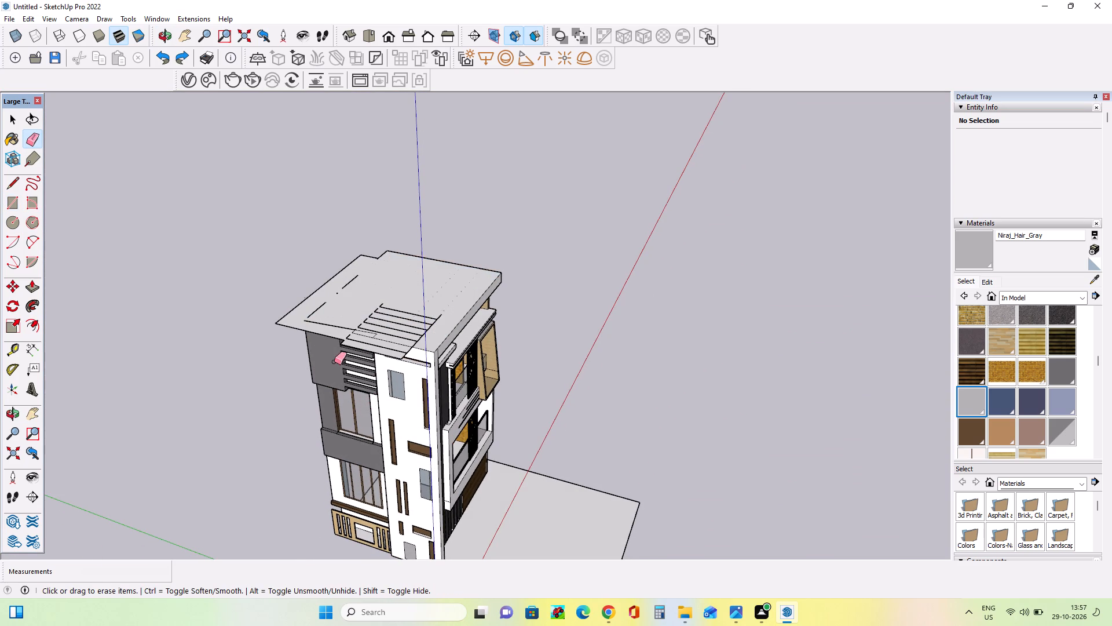
Draw a rectangle over the roof between opposite outer corners of the walls.
middle_click_drag(347, 363, 423, 438)
middle_click_drag(438, 455, 462, 465)
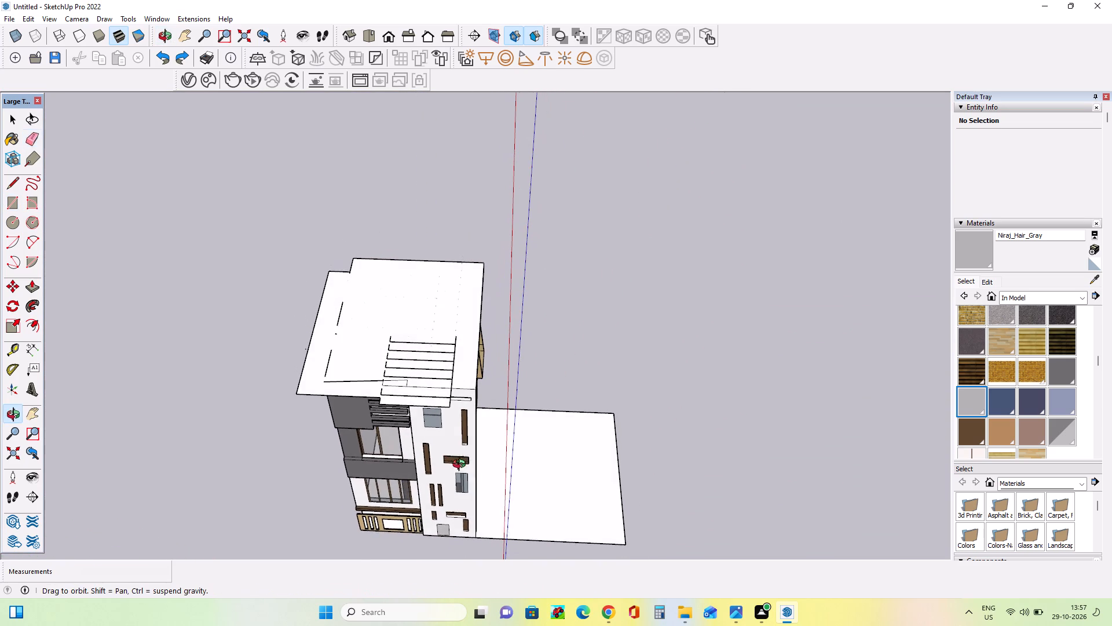
middle_click_drag(462, 465, 461, 467)
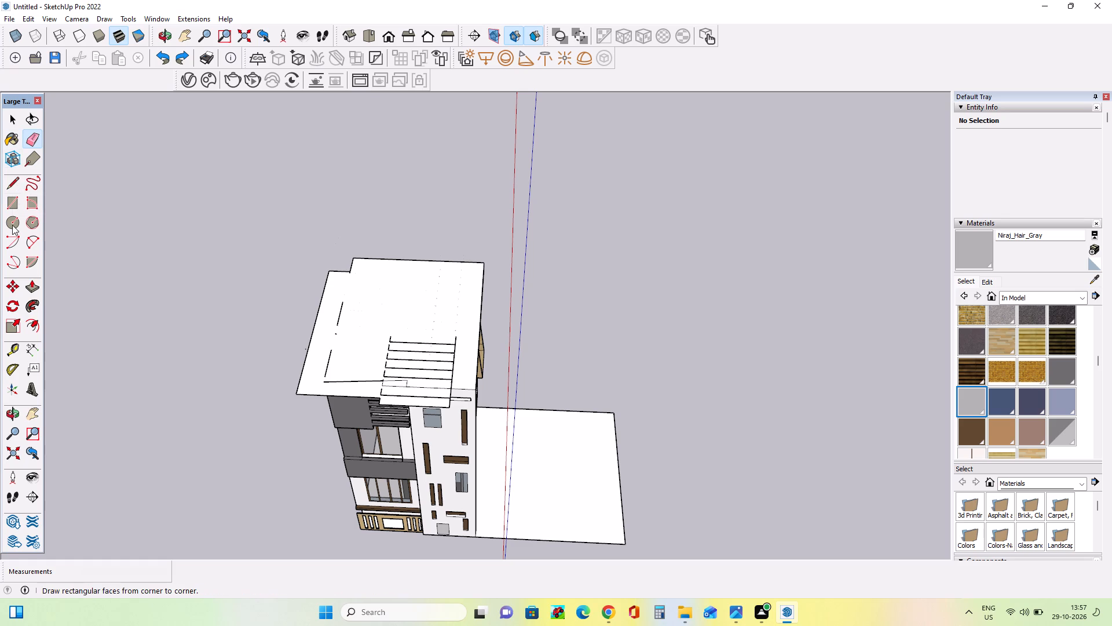
left_click(11, 204)
left_click(476, 390)
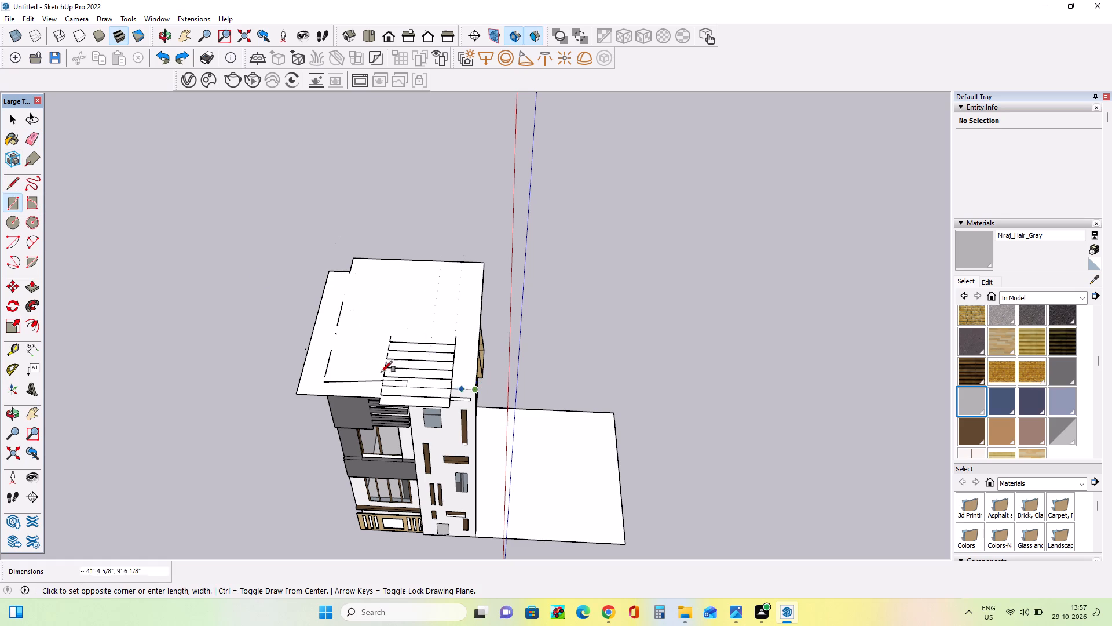
left_click(355, 259)
Erase an outline edge of the roof's side overhang near its outer corner.
middle_click_drag(431, 387, 471, 356)
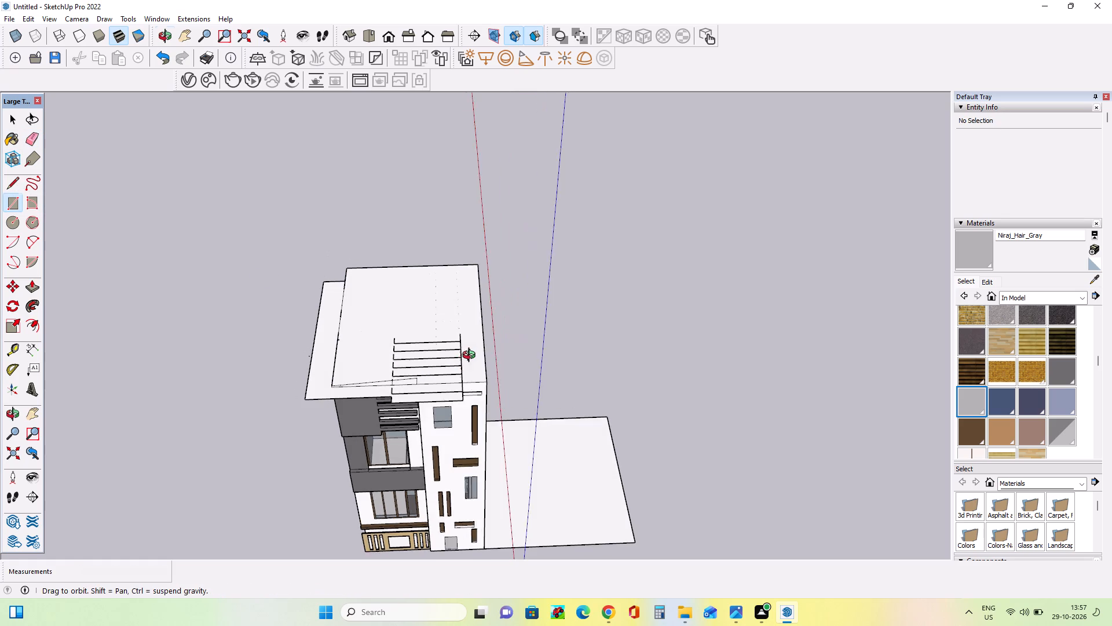
middle_click_drag(471, 356, 478, 353)
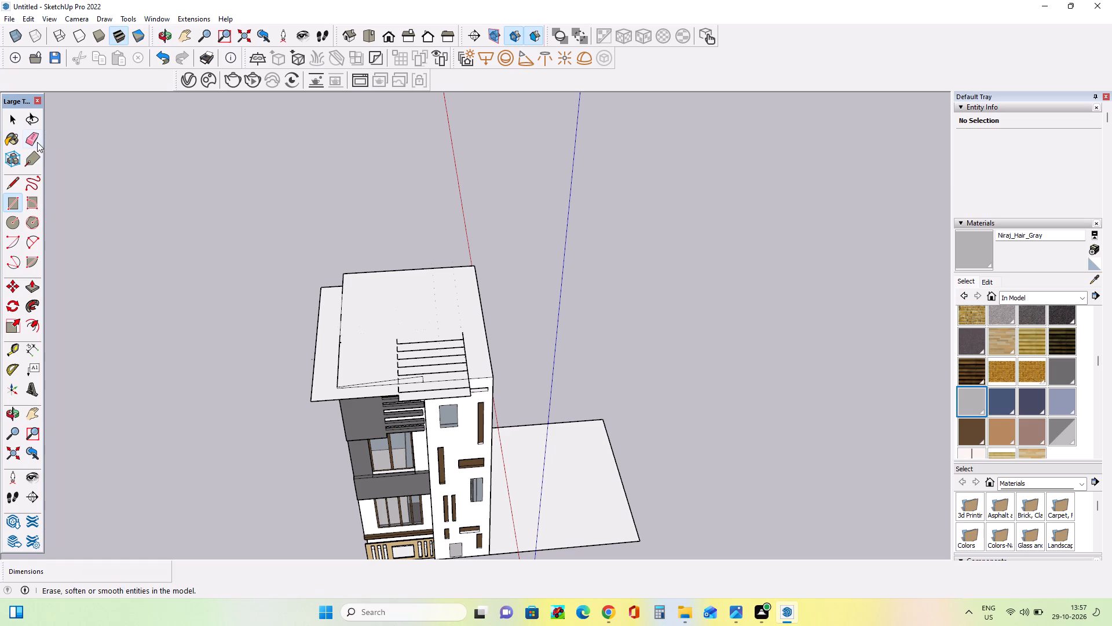
left_click(37, 142)
left_click(318, 402)
left_click(320, 401)
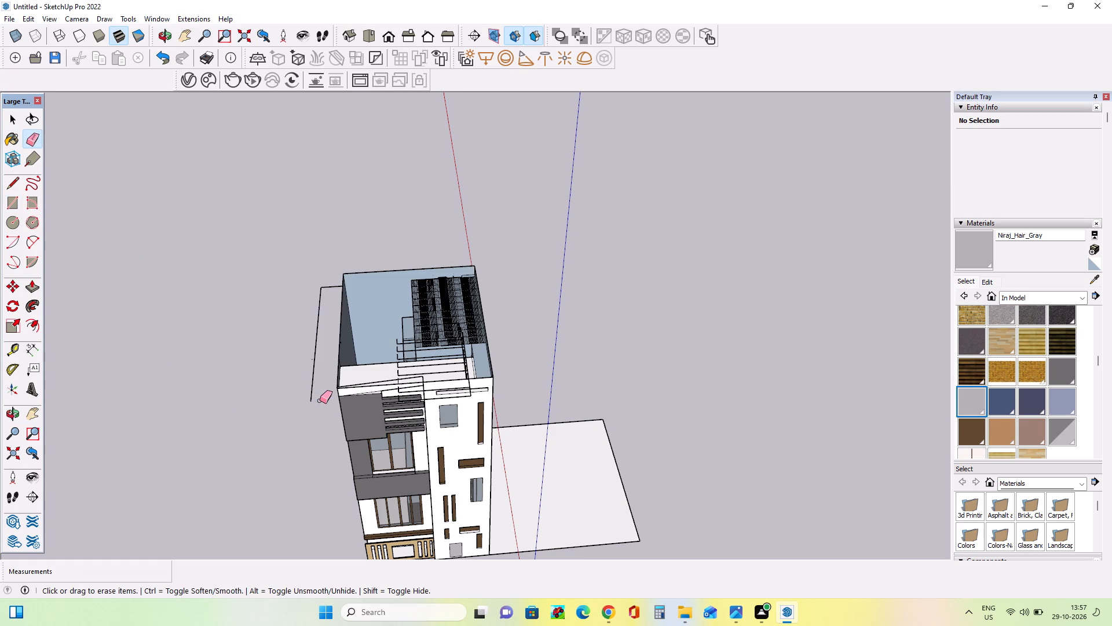
key("ctrl+z")
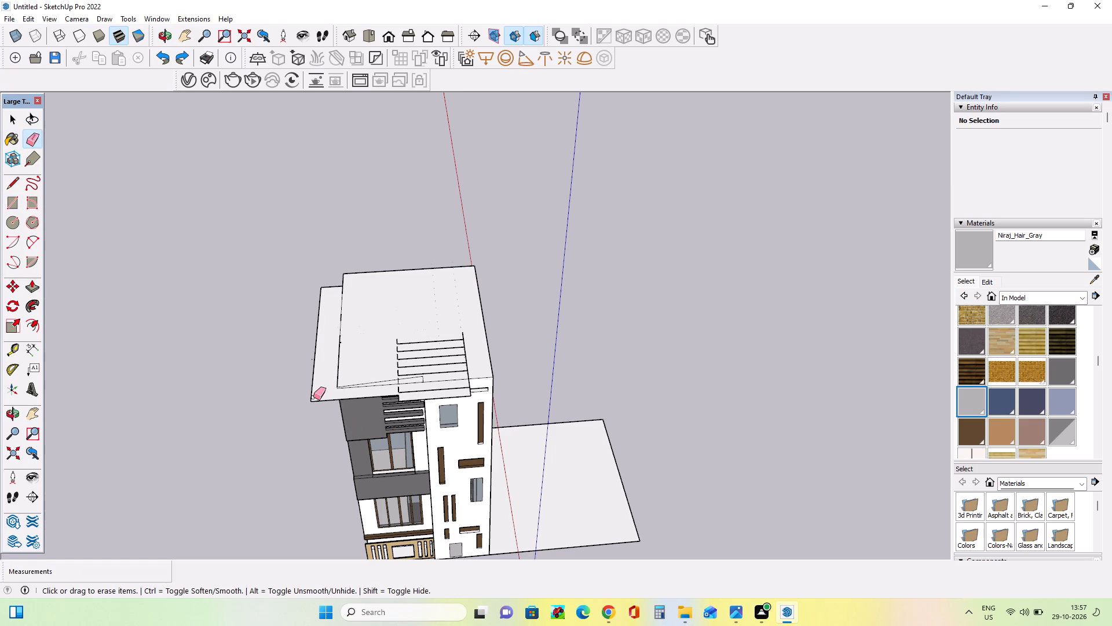
left_click(311, 394)
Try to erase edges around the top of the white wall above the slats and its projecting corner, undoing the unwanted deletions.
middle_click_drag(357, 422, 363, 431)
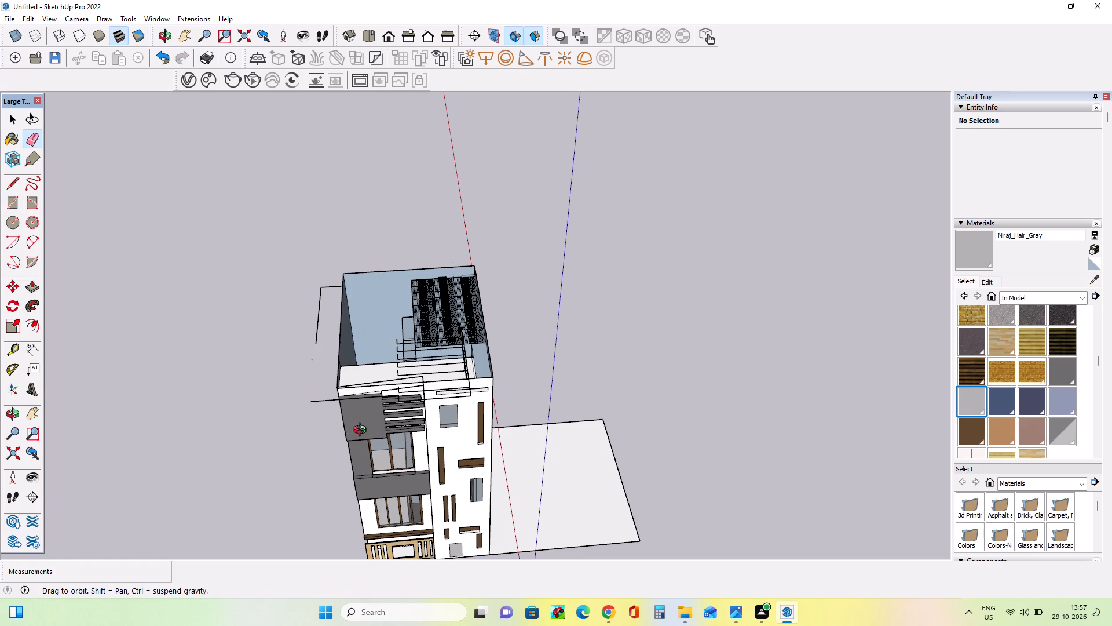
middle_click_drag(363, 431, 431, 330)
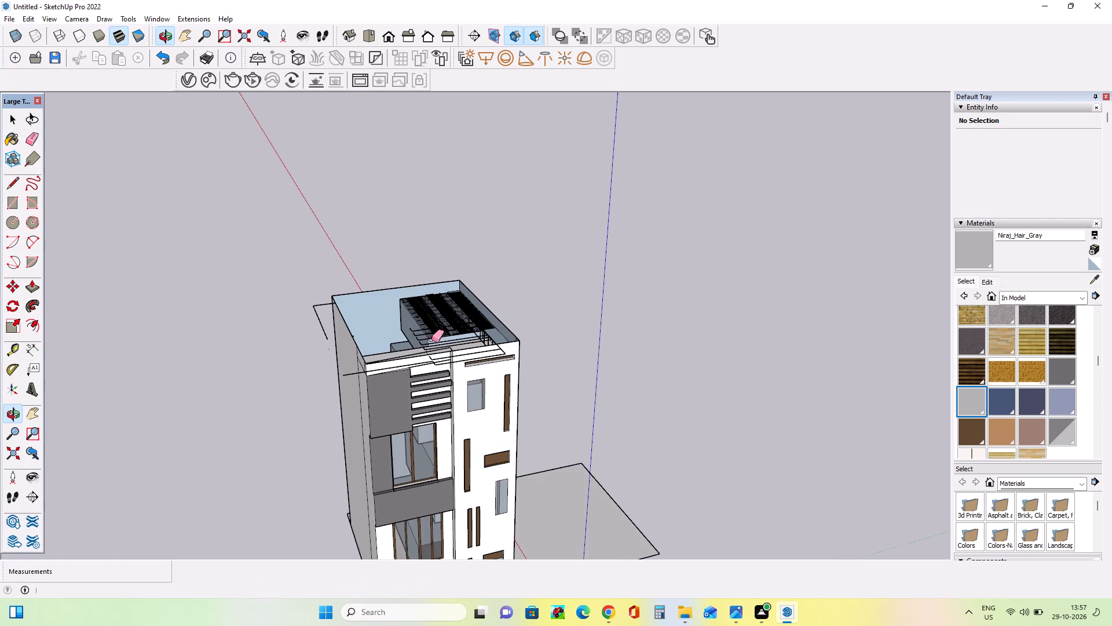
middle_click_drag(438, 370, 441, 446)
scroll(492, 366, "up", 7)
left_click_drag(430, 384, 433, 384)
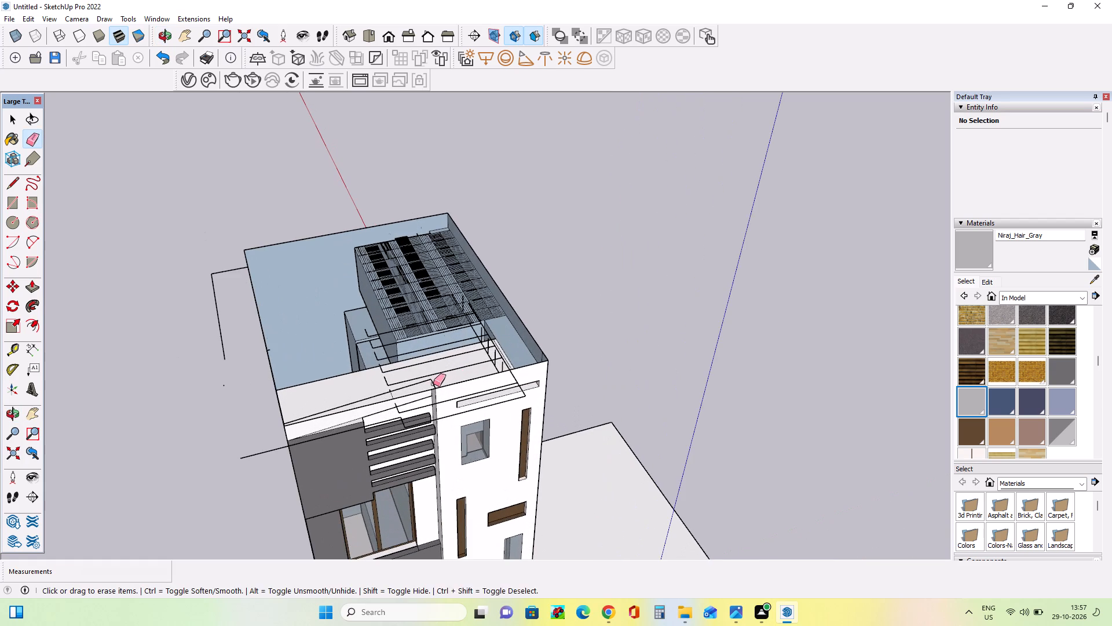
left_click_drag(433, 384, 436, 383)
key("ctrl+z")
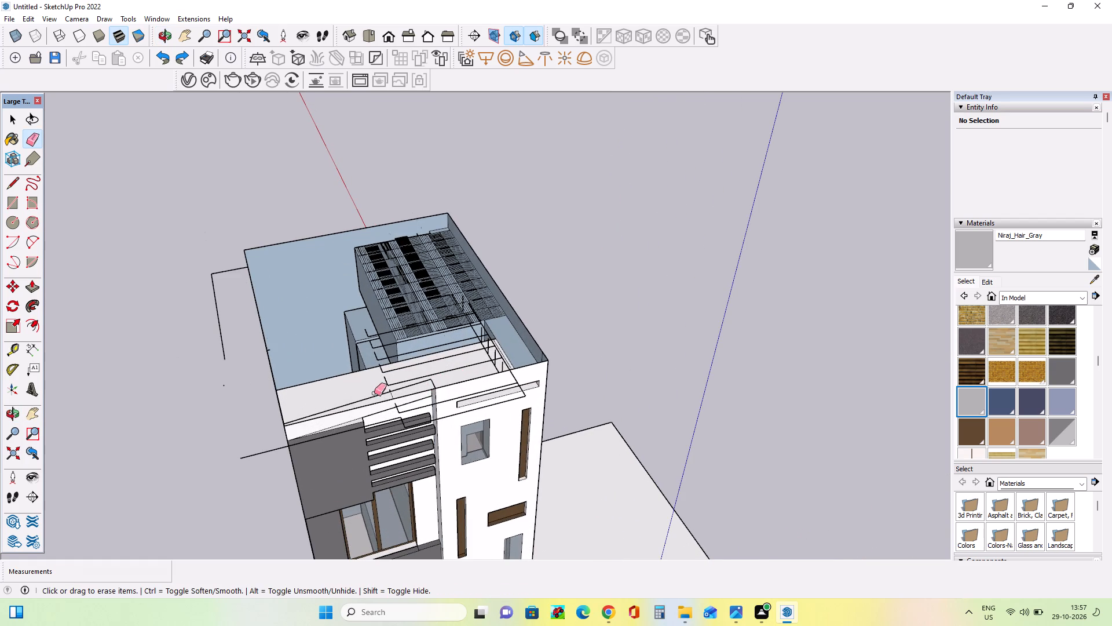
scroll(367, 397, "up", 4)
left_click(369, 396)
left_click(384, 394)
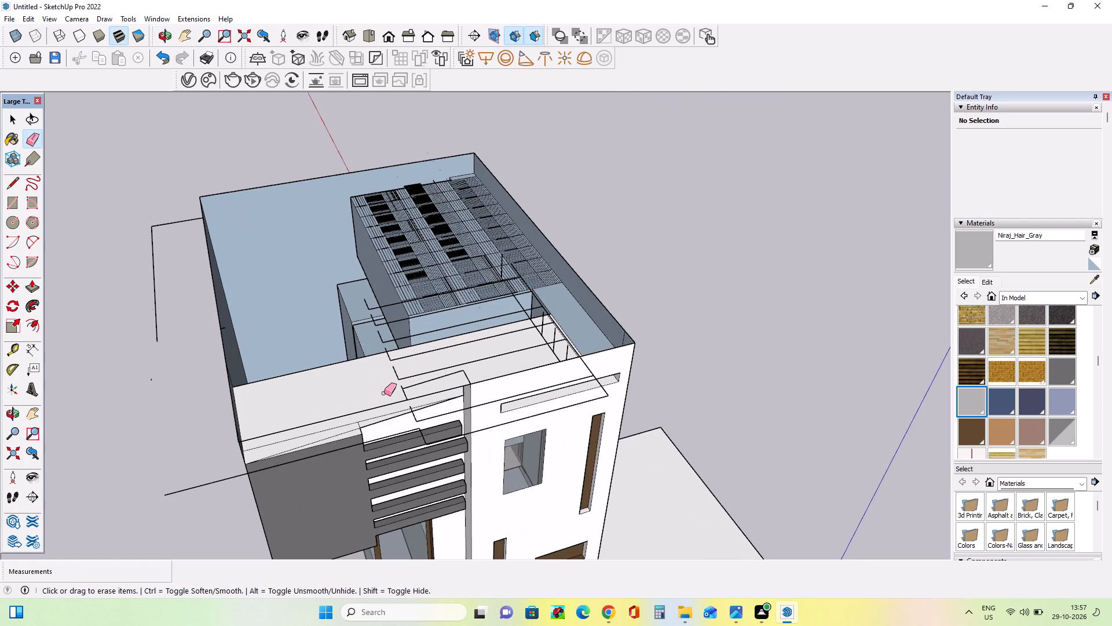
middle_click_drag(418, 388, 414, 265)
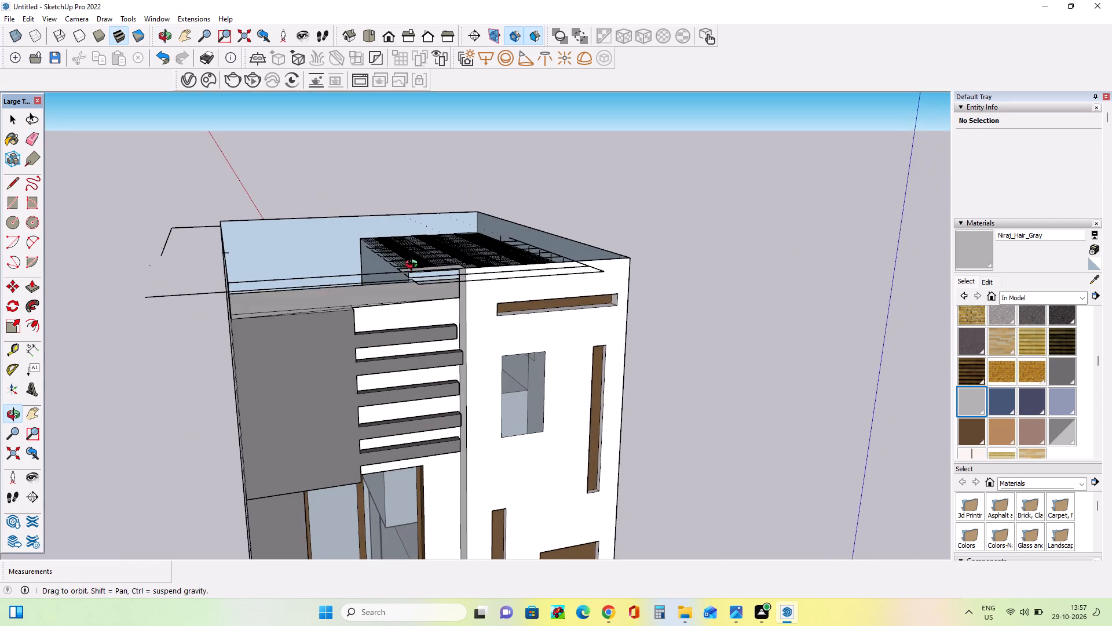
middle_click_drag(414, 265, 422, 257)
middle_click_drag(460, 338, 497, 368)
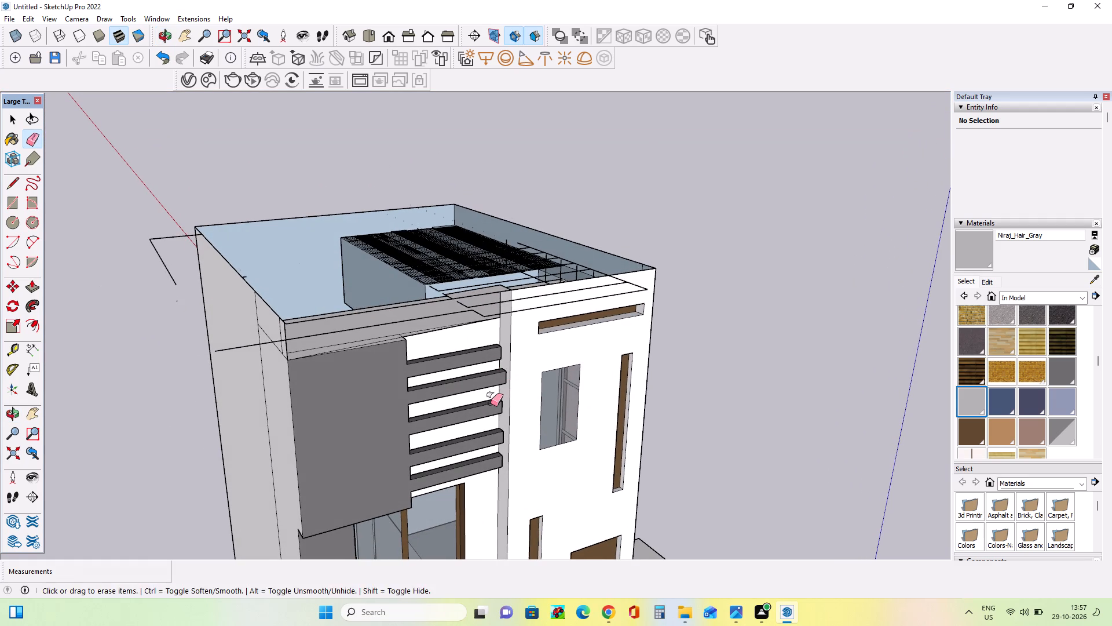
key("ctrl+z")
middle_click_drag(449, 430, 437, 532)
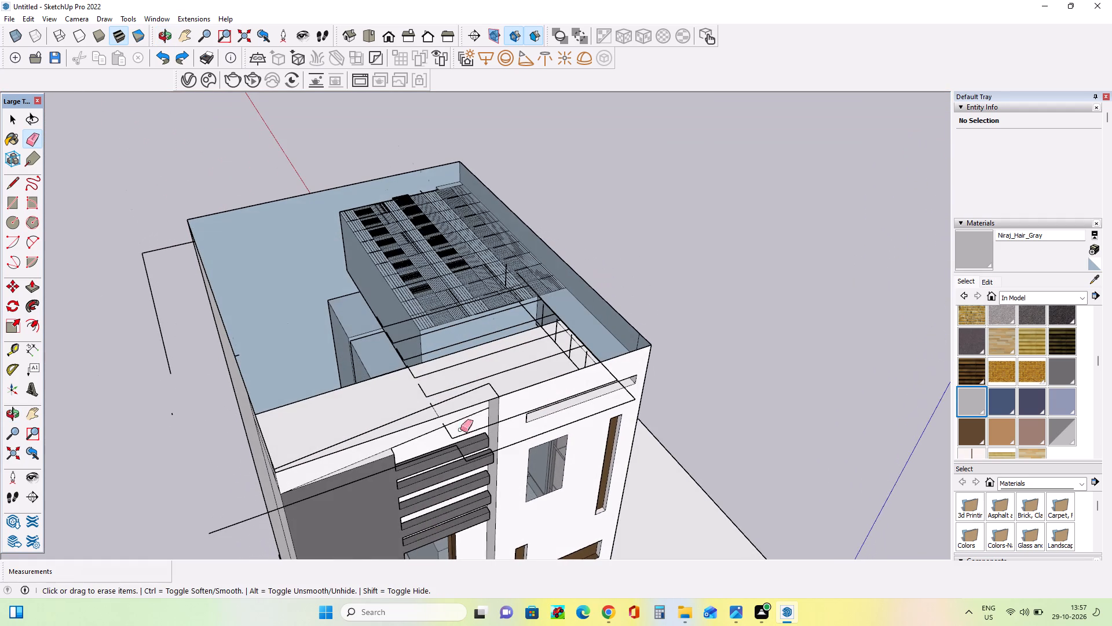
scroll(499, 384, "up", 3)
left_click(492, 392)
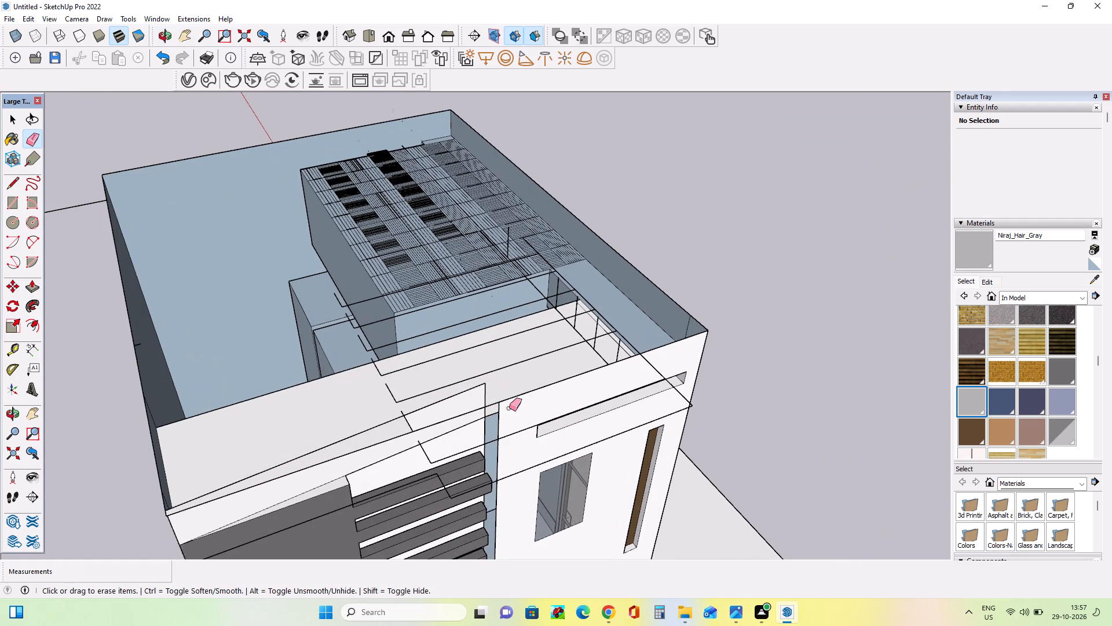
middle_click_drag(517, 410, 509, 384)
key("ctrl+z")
Erase the leftover overhang line crossing in front of the white band above the slats, undoing any deletion that removes the wall face.
middle_click_drag(503, 391, 467, 361)
left_click(415, 366)
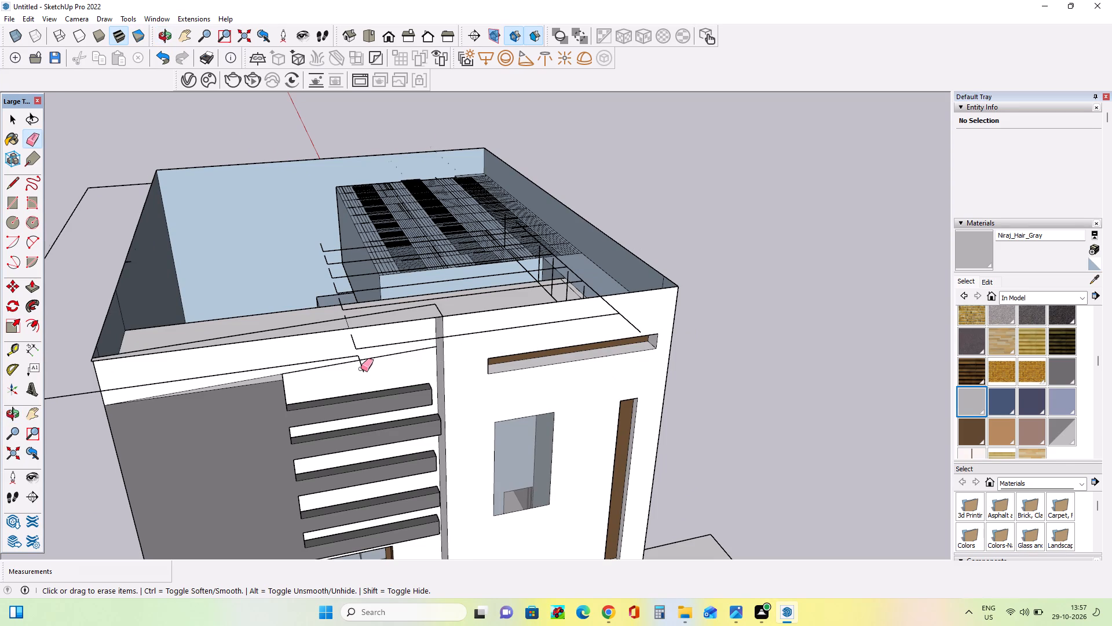
left_click(361, 369)
left_click(354, 359)
left_click(355, 356)
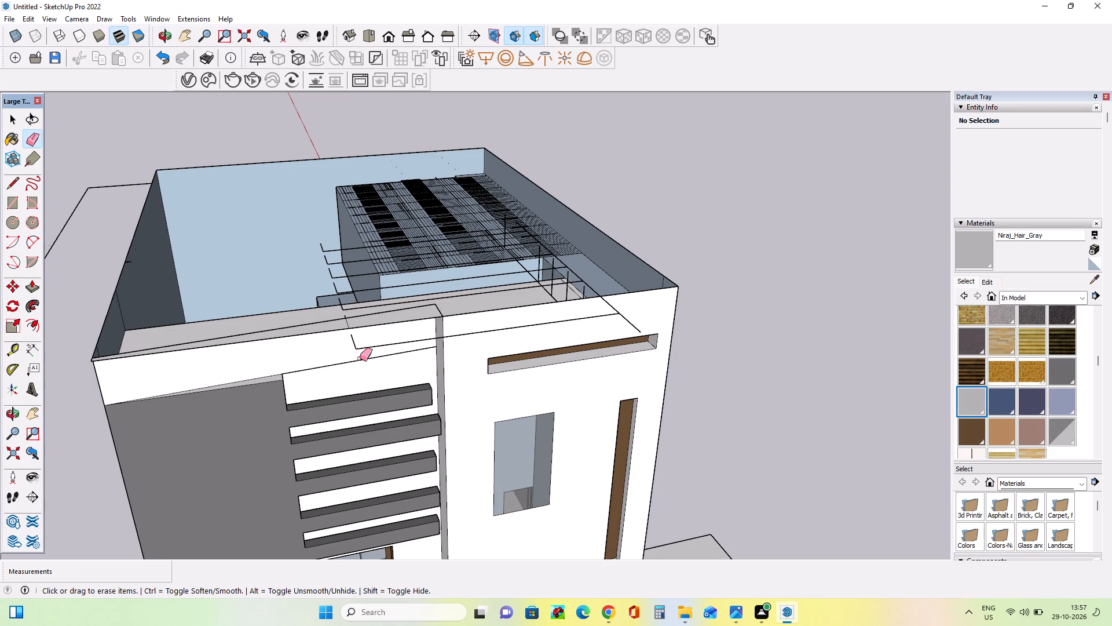
left_click(360, 360)
key("ctrl+z")
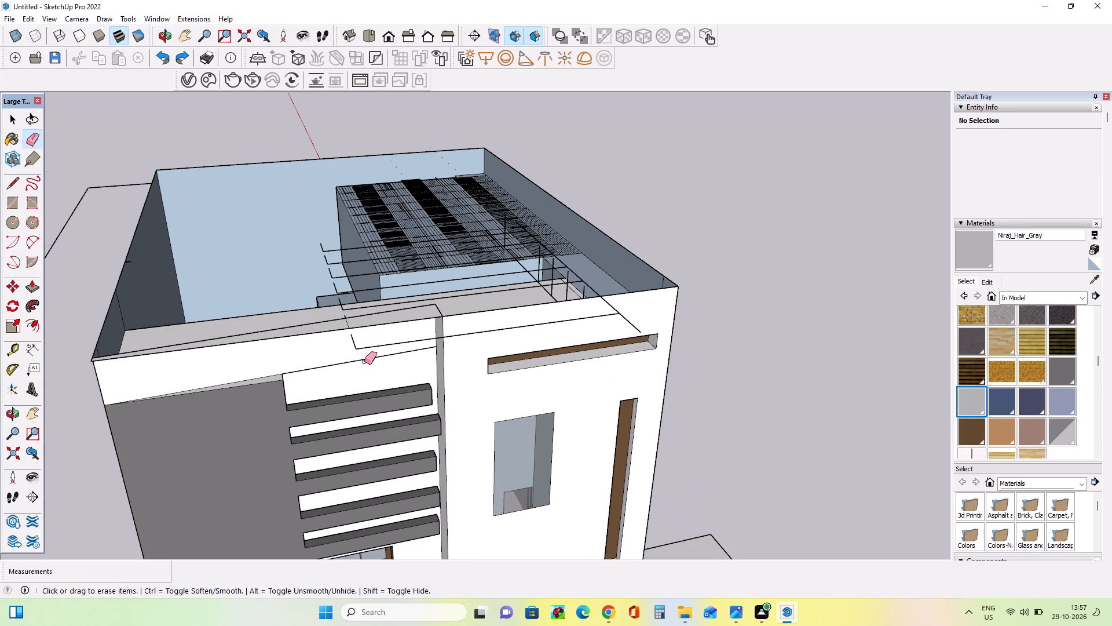
left_click(364, 361)
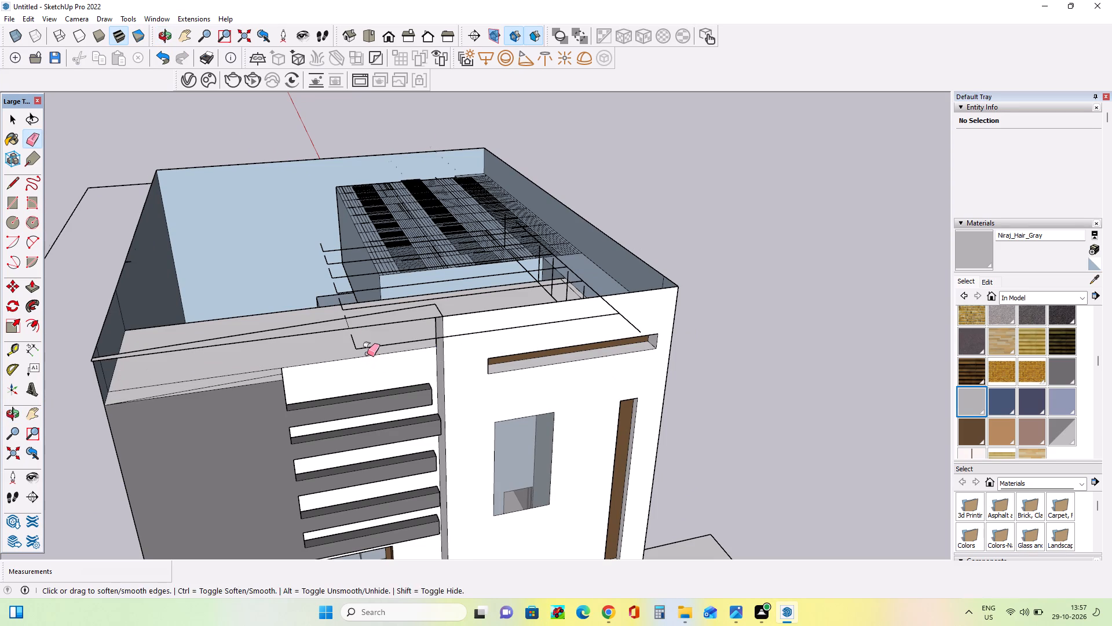
key("ctrl+z")
Erase the loose groove outline segments projecting past the tops of the white walls, including the line along the grooves' far side.
left_click(370, 347)
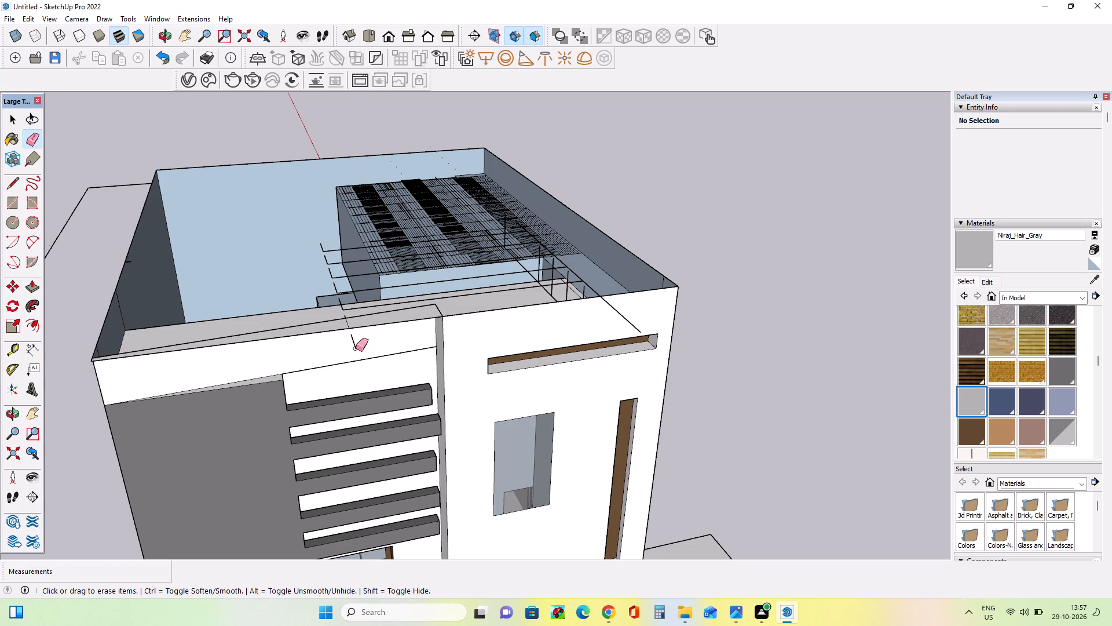
left_click(355, 348)
middle_click_drag(376, 342, 379, 363)
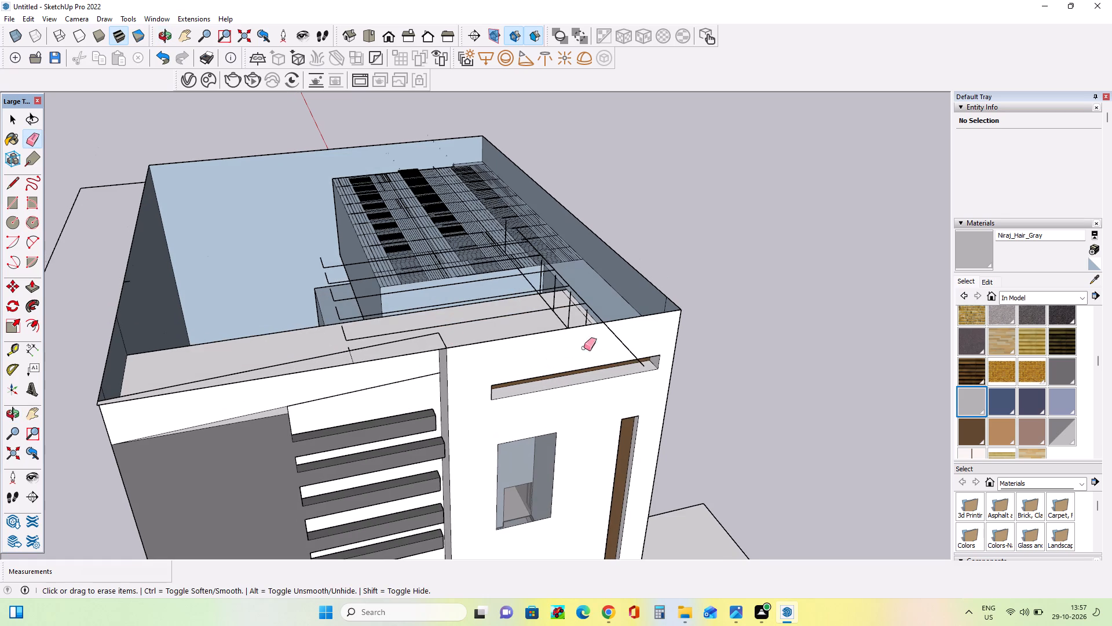
left_click(636, 356)
middle_click_drag(636, 359, 626, 367)
scroll(639, 350, "down", 3)
middle_click_drag(638, 350, 625, 358)
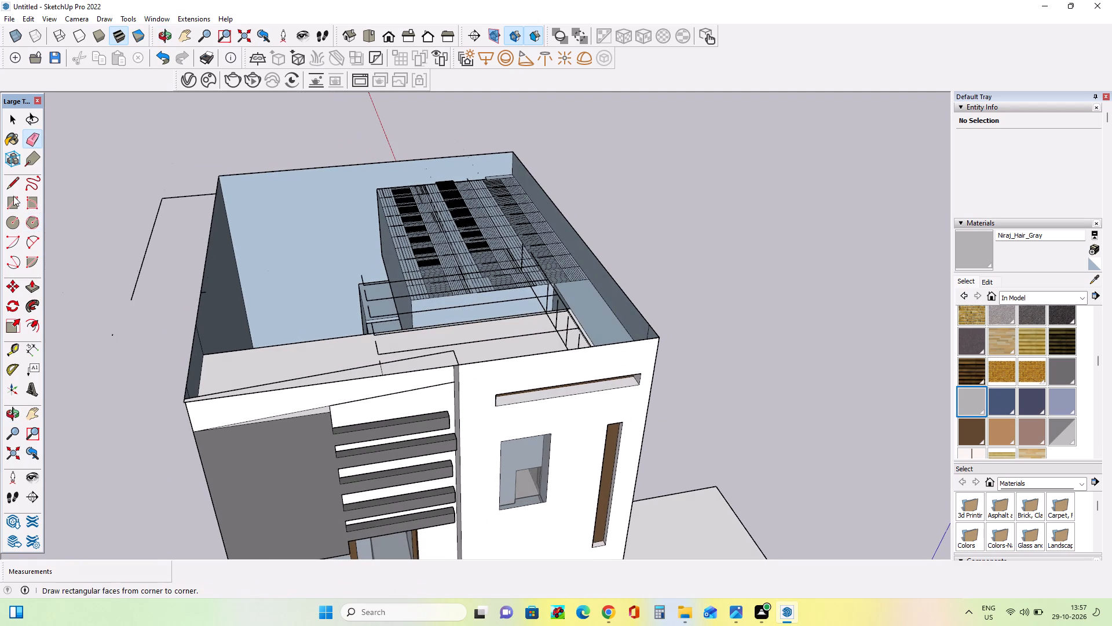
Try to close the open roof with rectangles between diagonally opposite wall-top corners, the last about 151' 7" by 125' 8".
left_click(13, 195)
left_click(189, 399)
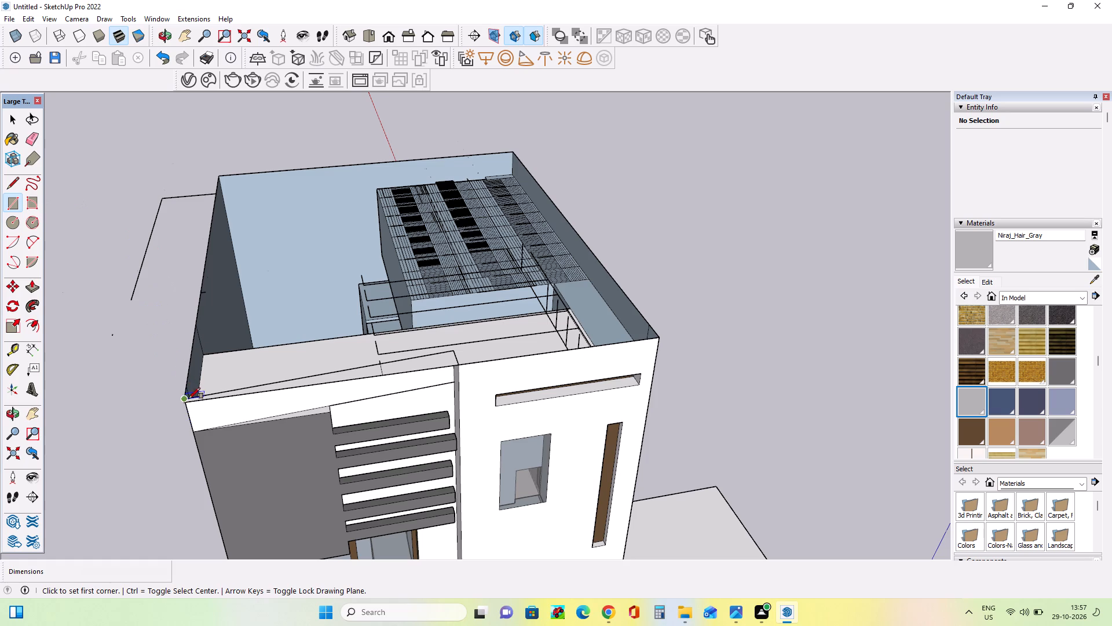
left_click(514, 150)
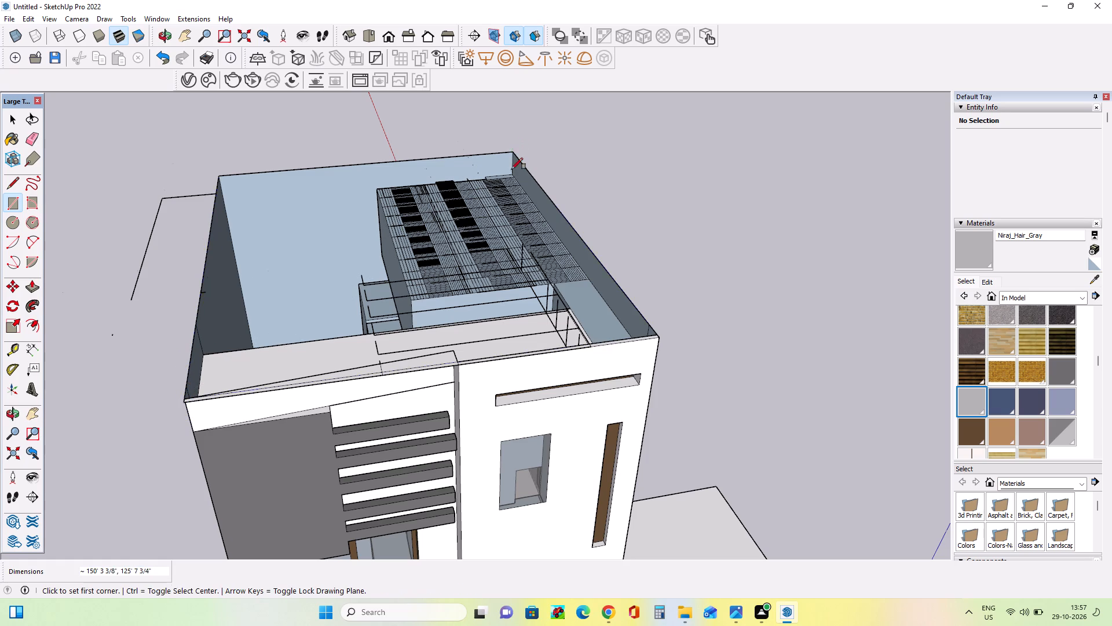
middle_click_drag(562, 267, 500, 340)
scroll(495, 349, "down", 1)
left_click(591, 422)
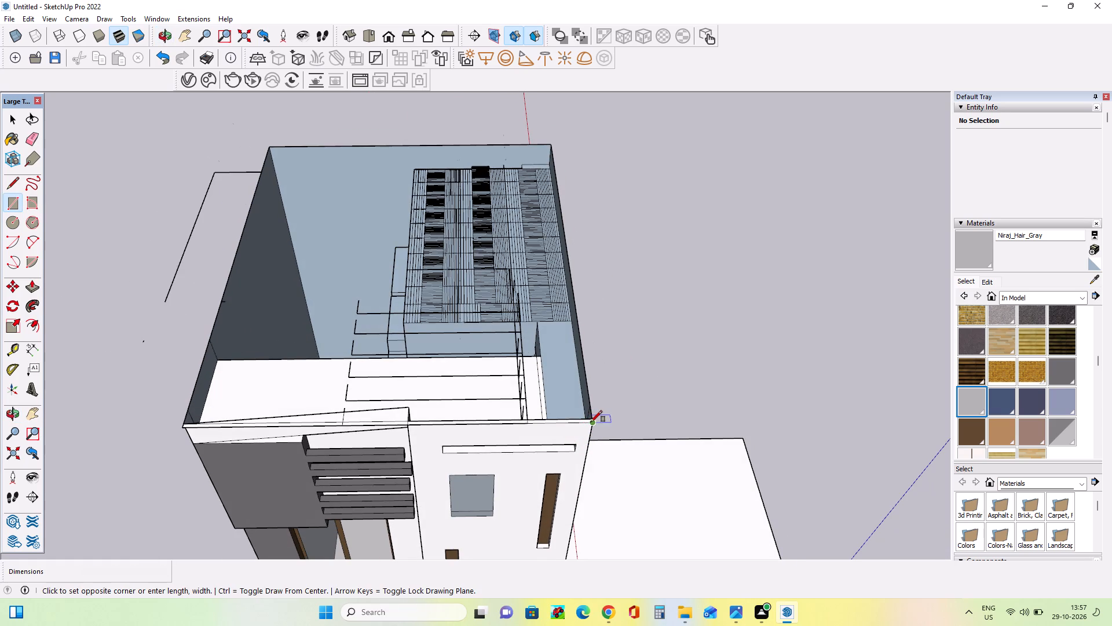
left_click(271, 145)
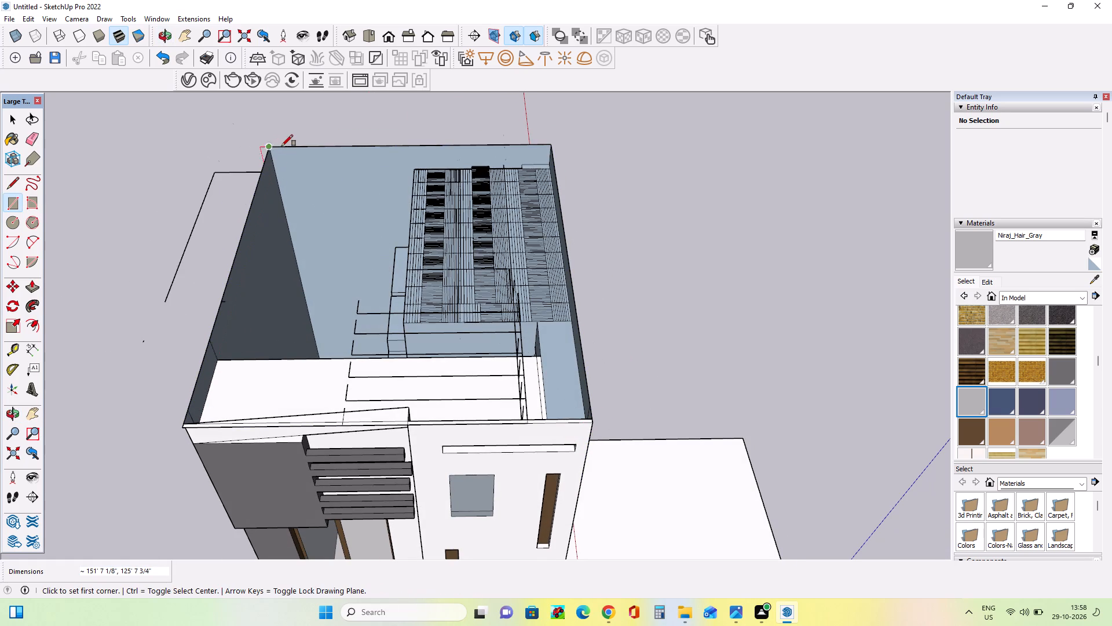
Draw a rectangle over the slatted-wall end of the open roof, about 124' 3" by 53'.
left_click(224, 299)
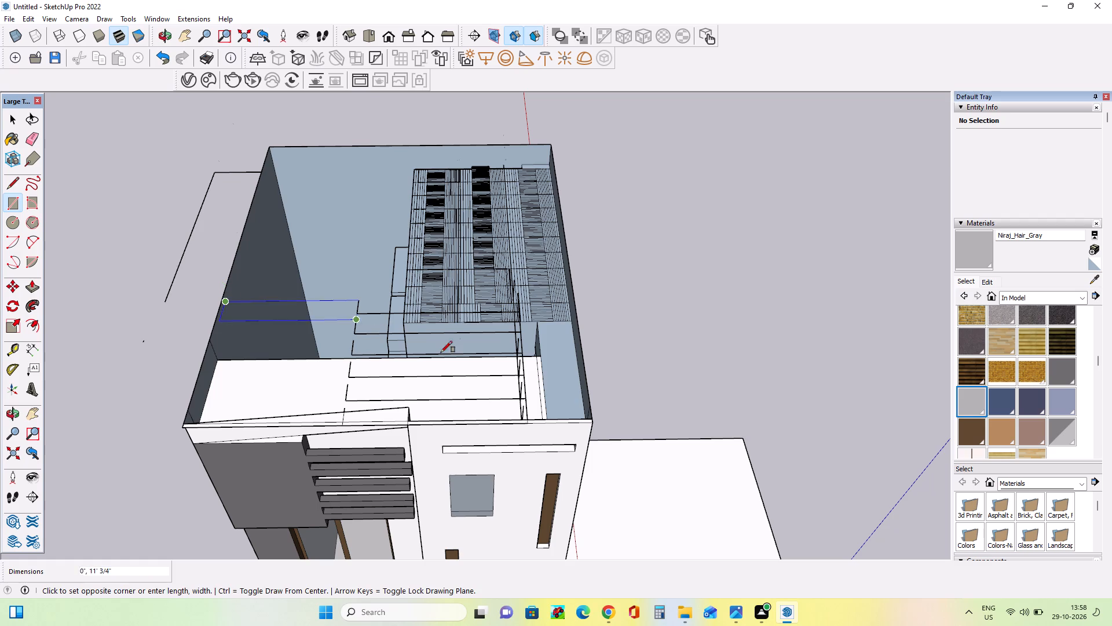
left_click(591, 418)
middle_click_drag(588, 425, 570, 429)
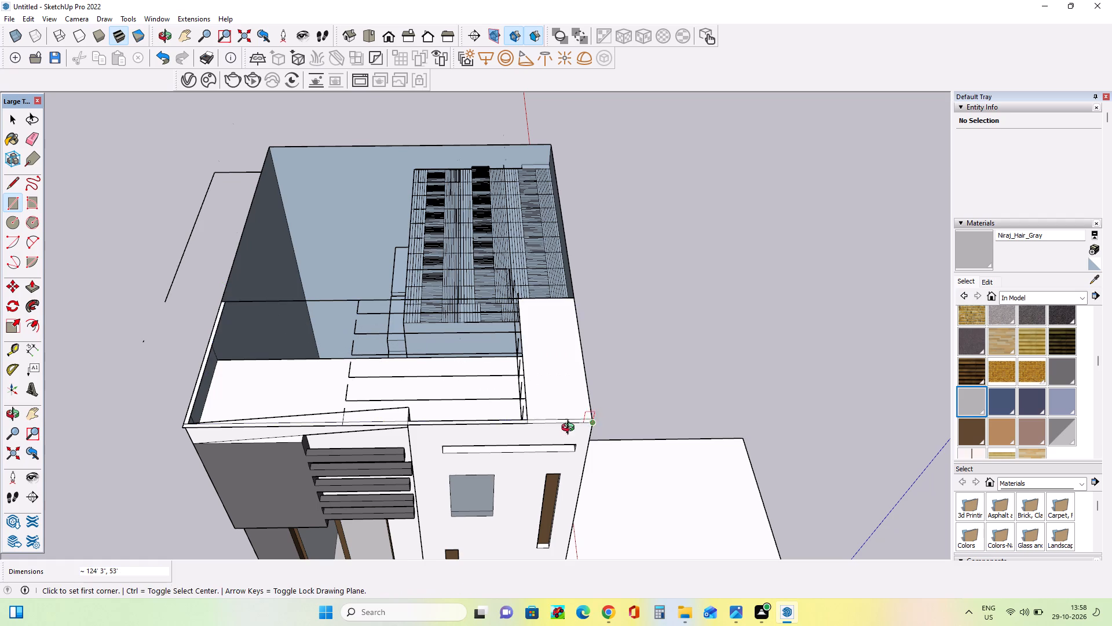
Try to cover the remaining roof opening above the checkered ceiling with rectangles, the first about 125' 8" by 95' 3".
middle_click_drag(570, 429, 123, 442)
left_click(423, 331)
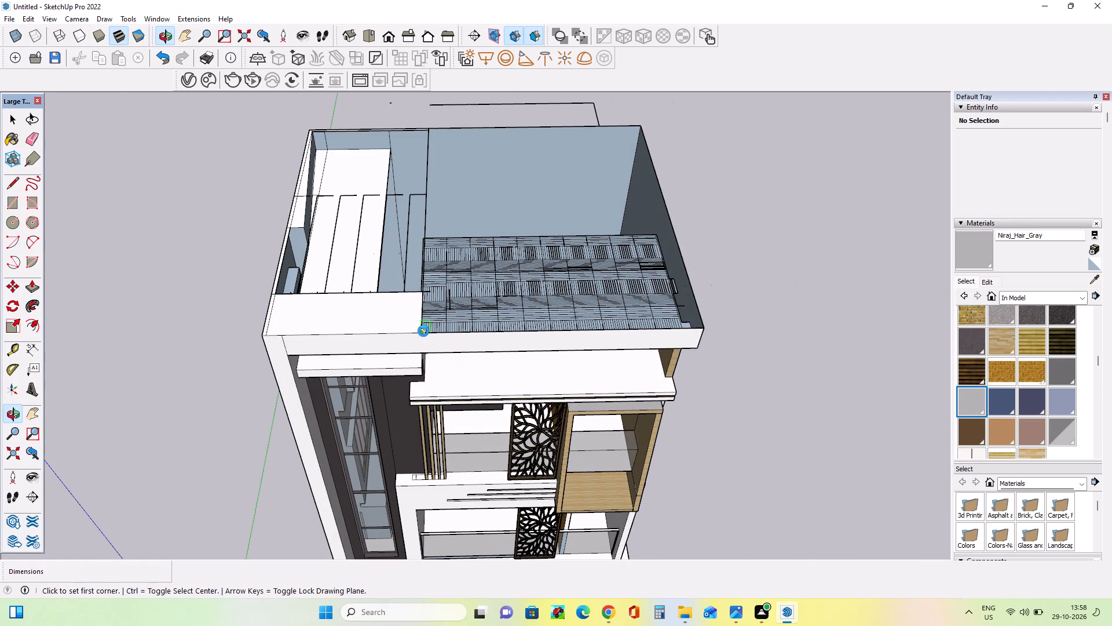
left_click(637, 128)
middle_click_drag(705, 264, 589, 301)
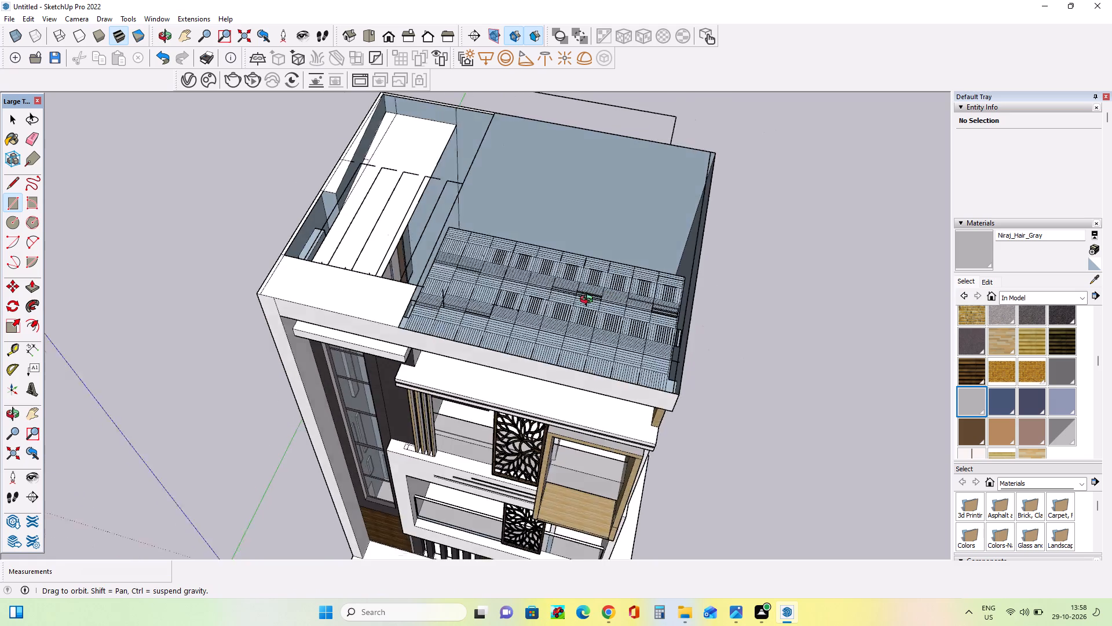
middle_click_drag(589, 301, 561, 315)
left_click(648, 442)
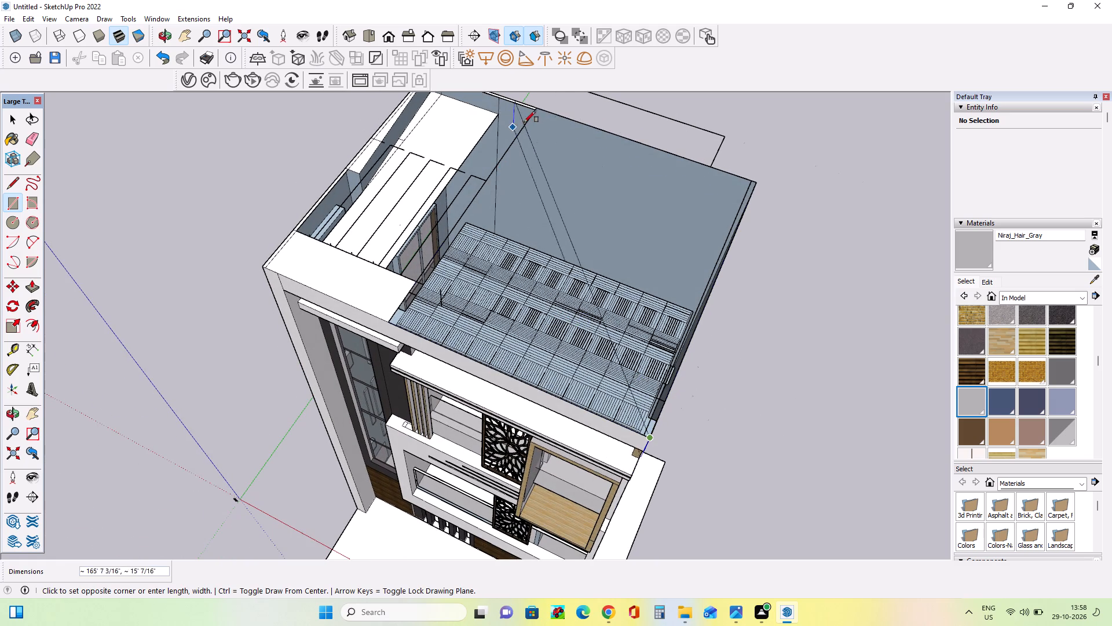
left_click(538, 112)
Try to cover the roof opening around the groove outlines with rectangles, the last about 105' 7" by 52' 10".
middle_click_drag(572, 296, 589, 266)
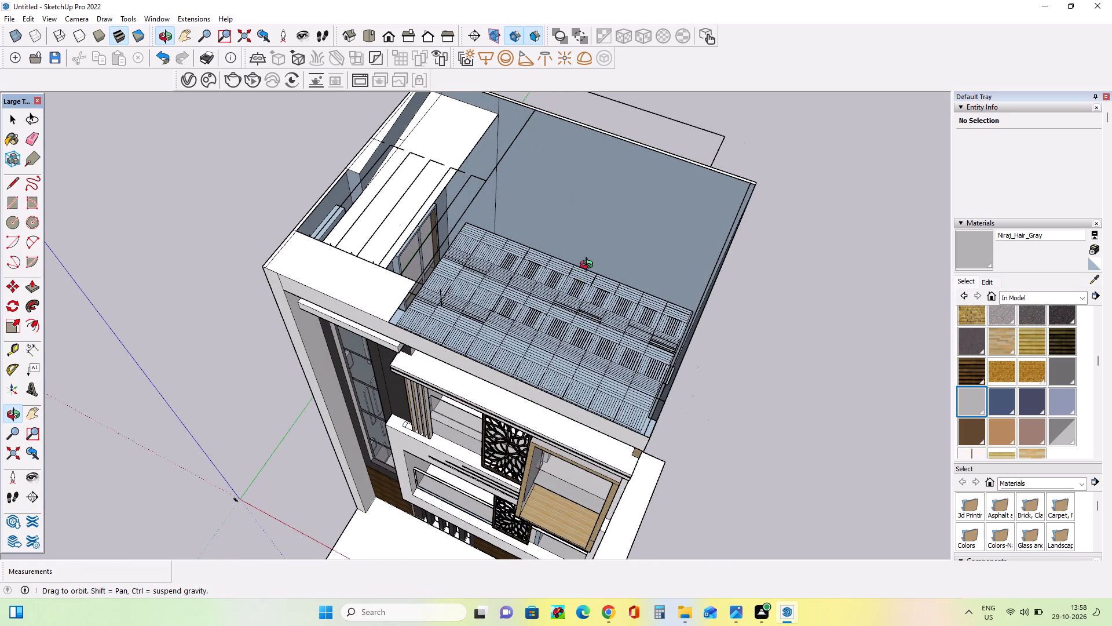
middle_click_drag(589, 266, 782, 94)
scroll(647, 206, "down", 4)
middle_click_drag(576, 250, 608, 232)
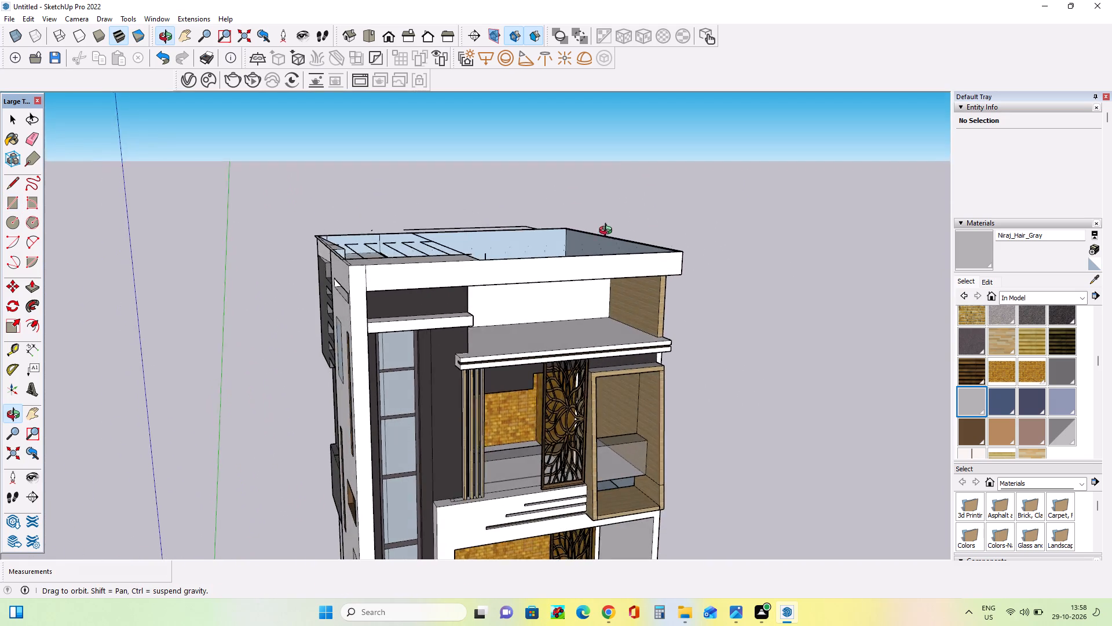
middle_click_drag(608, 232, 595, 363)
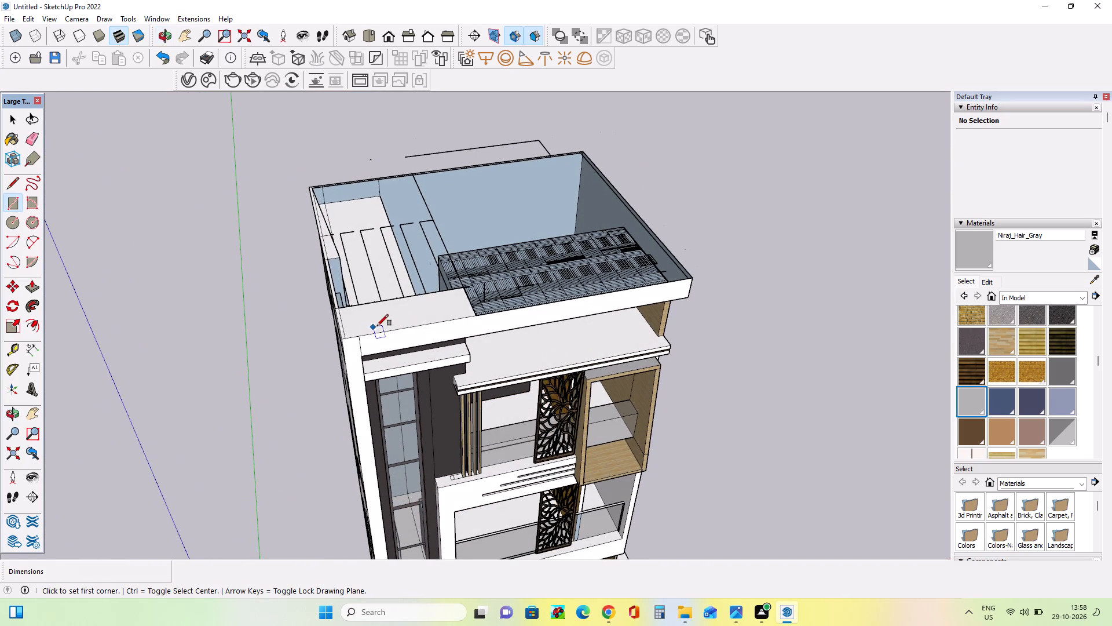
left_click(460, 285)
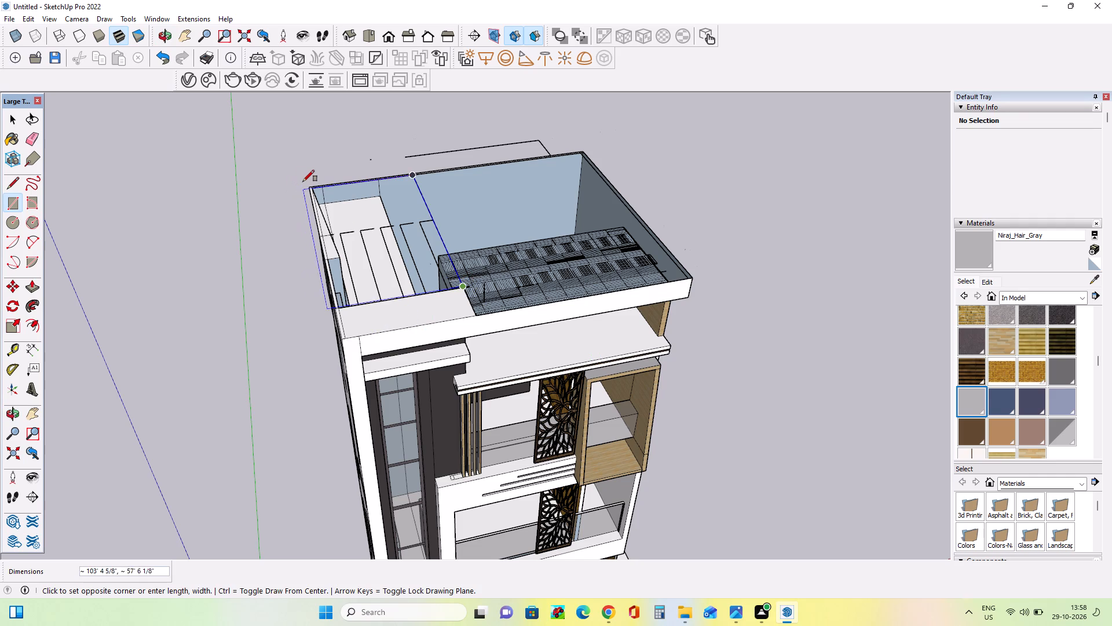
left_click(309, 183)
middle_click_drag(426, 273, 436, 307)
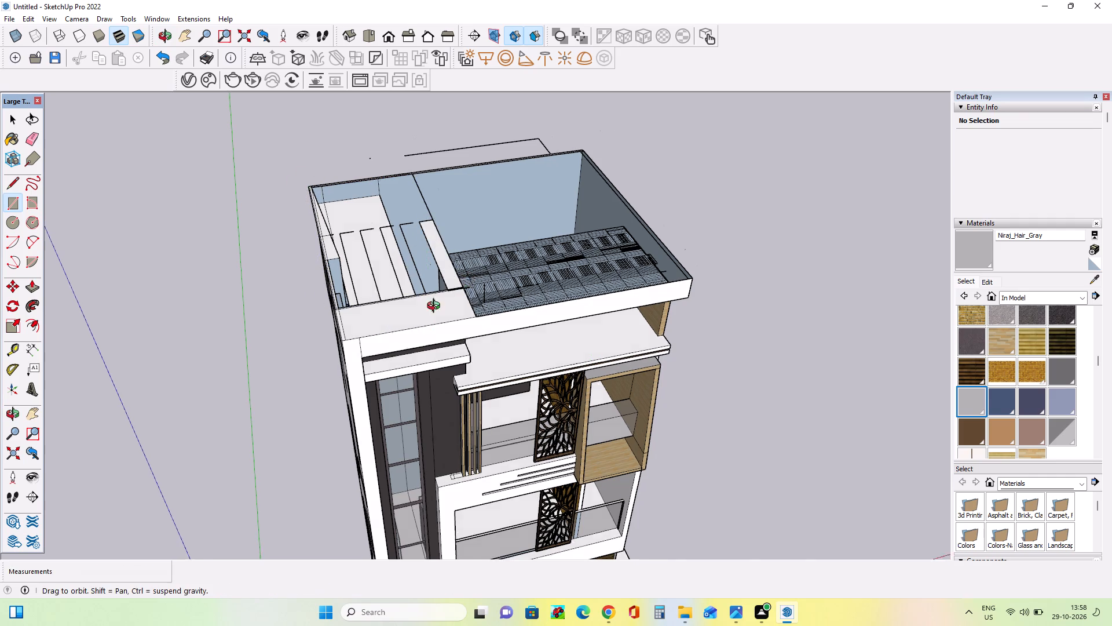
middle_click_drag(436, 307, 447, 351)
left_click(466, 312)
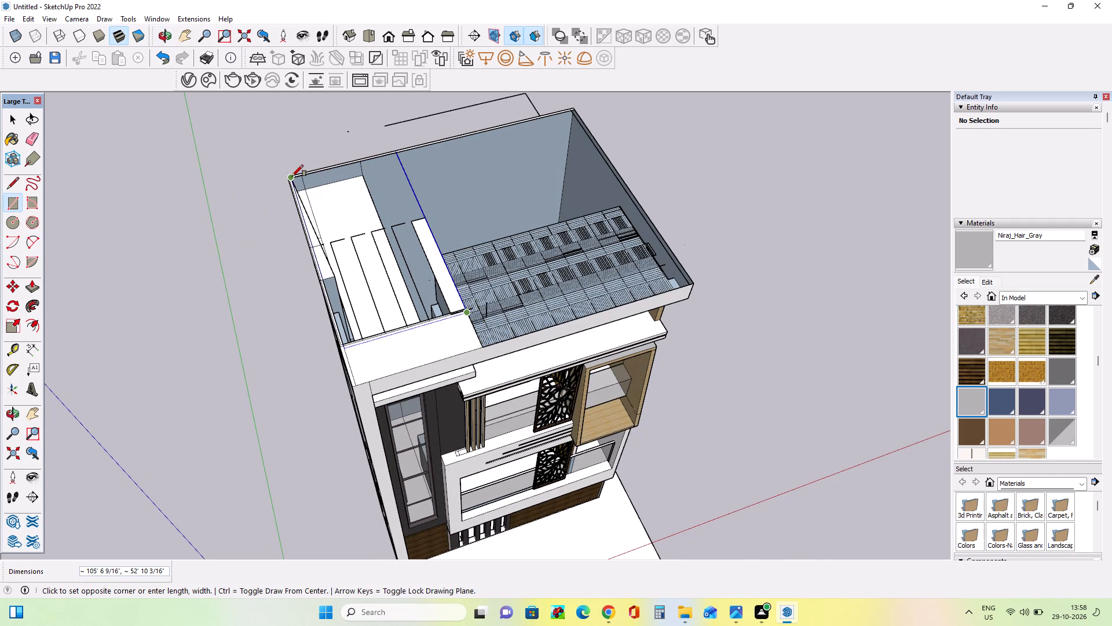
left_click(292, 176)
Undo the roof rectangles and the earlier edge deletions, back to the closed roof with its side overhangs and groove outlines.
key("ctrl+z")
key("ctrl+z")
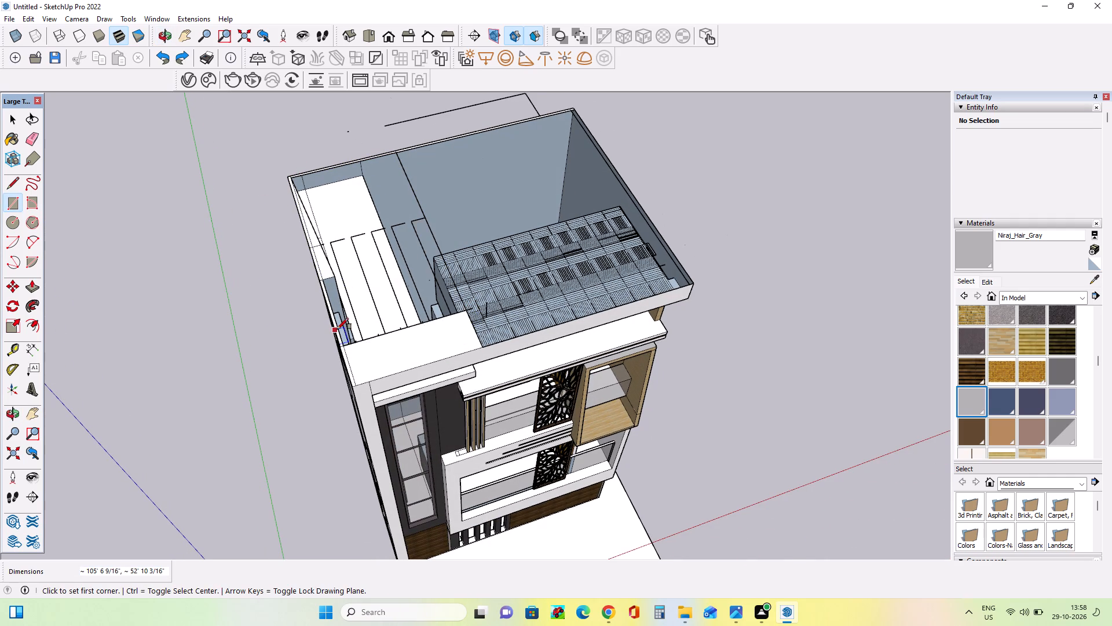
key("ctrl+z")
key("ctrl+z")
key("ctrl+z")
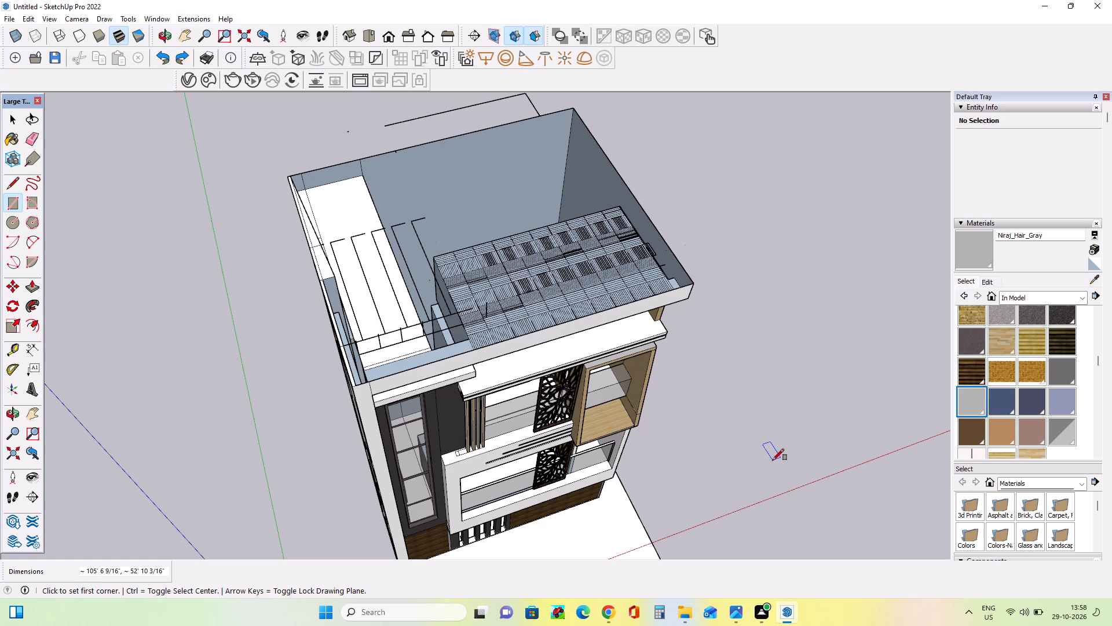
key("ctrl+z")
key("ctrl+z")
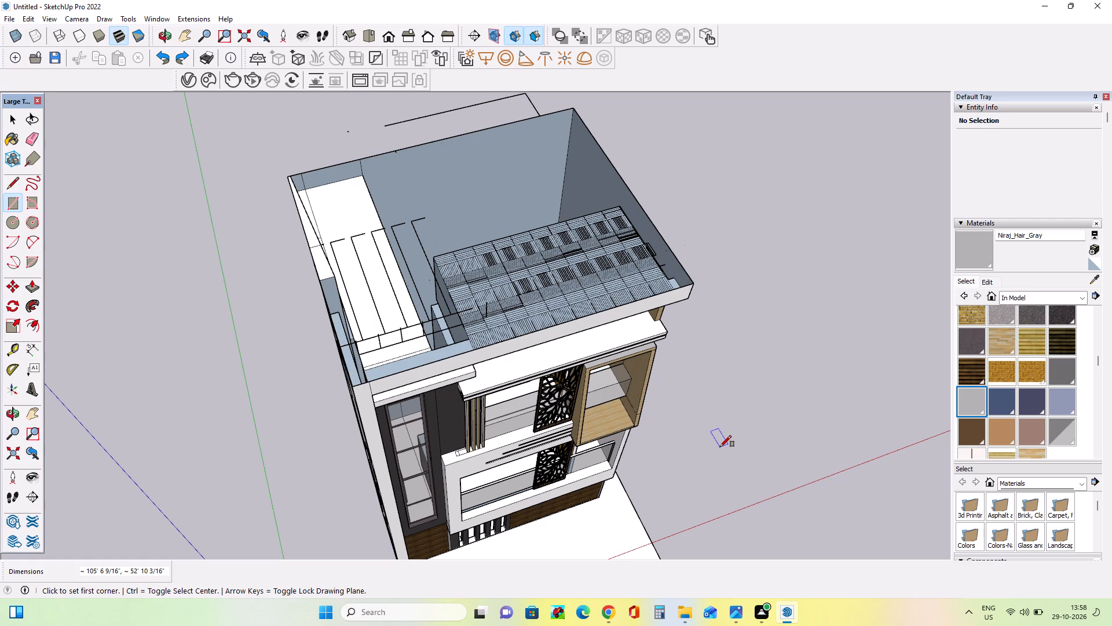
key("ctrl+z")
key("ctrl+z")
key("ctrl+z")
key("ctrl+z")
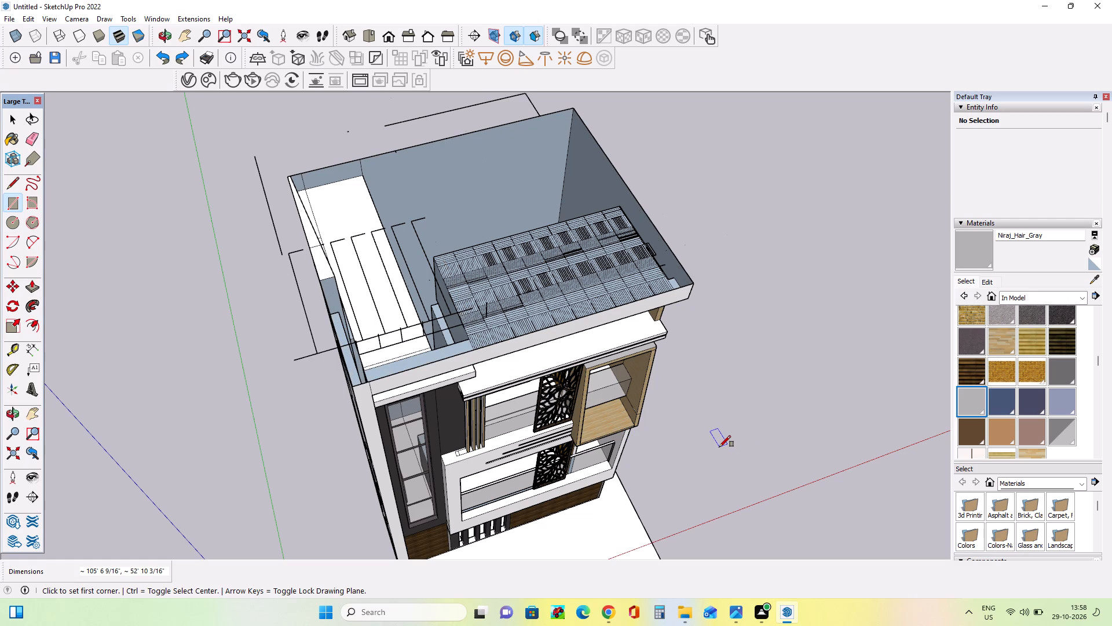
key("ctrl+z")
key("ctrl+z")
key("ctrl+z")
Redraw the main roof rectangle between its diagonally opposite wall-top corners, about 151' 8" by 125' 8", undoing the first misaligned attempt.
middle_click_drag(719, 447, 719, 446)
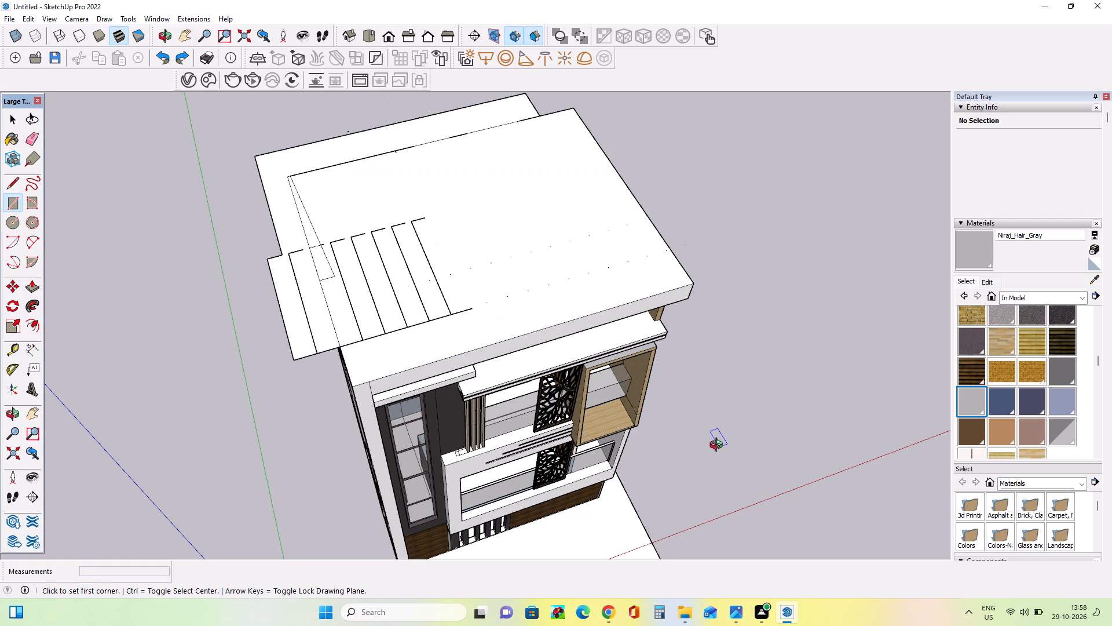
middle_click_drag(719, 446, 759, 83)
middle_click_drag(572, 333, 756, 318)
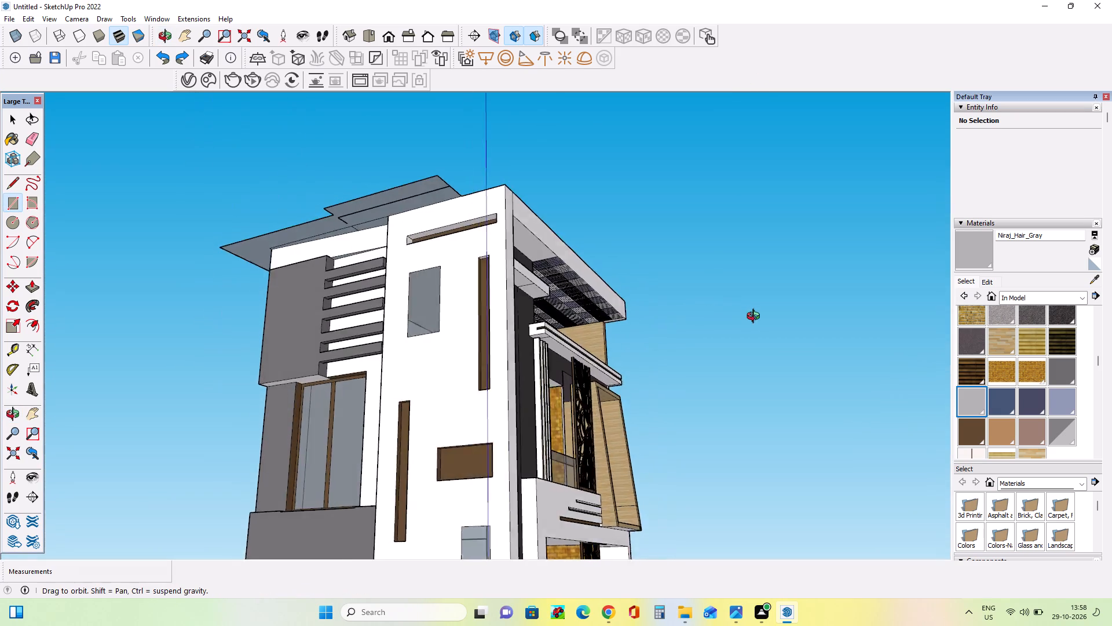
middle_click_drag(756, 318, 806, 390)
middle_click_drag(564, 378, 668, 549)
middle_click_drag(469, 395, 480, 428)
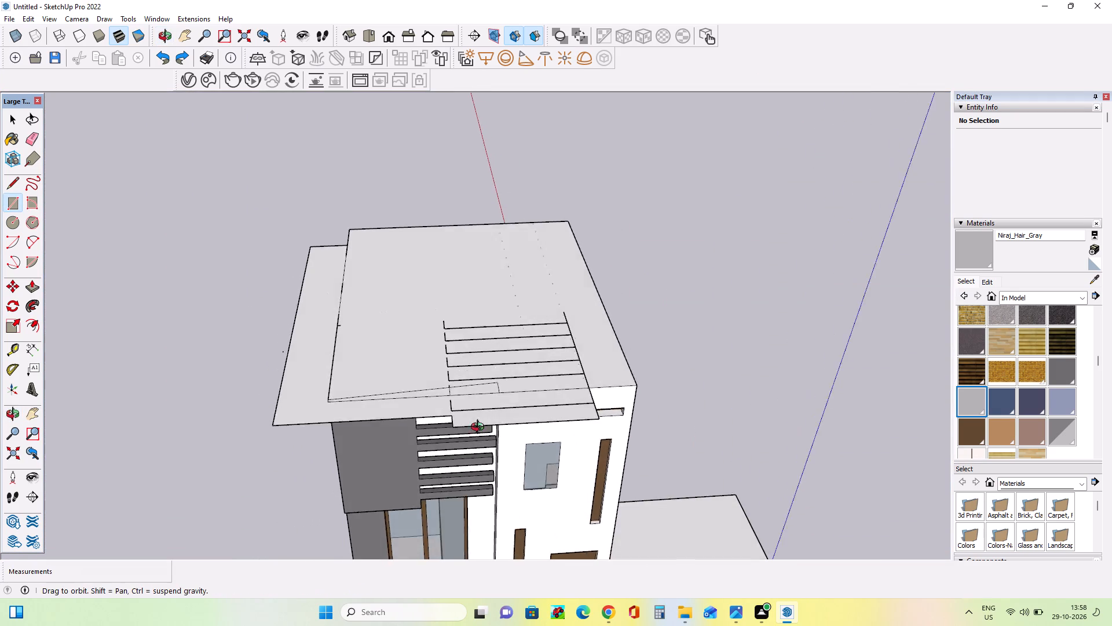
middle_click_drag(480, 428, 490, 469)
scroll(489, 463, "down", 1)
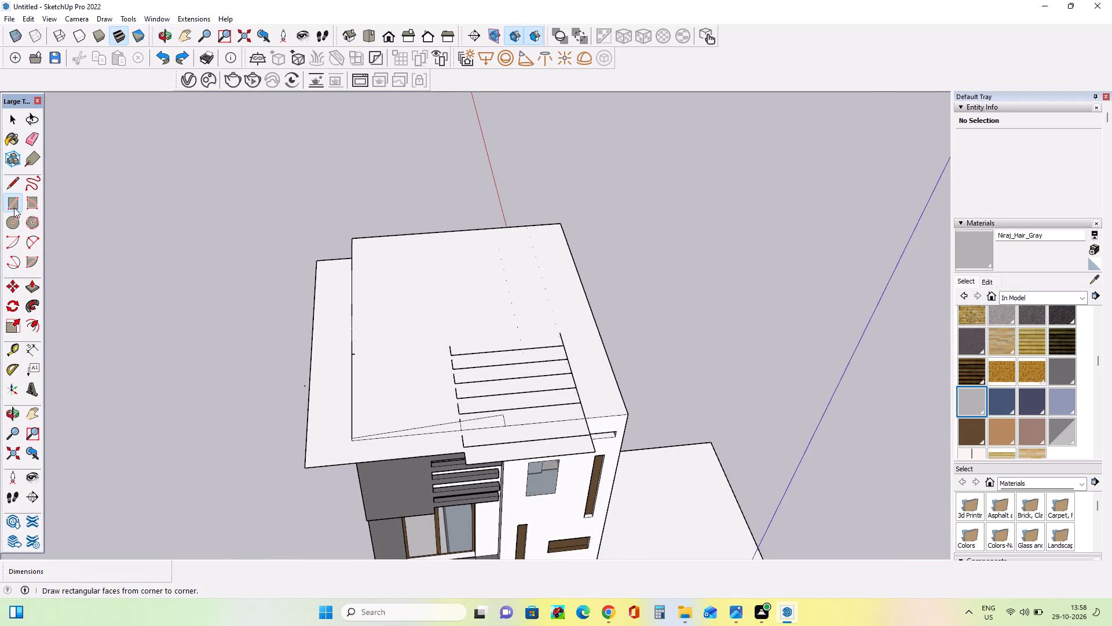
left_click(14, 208)
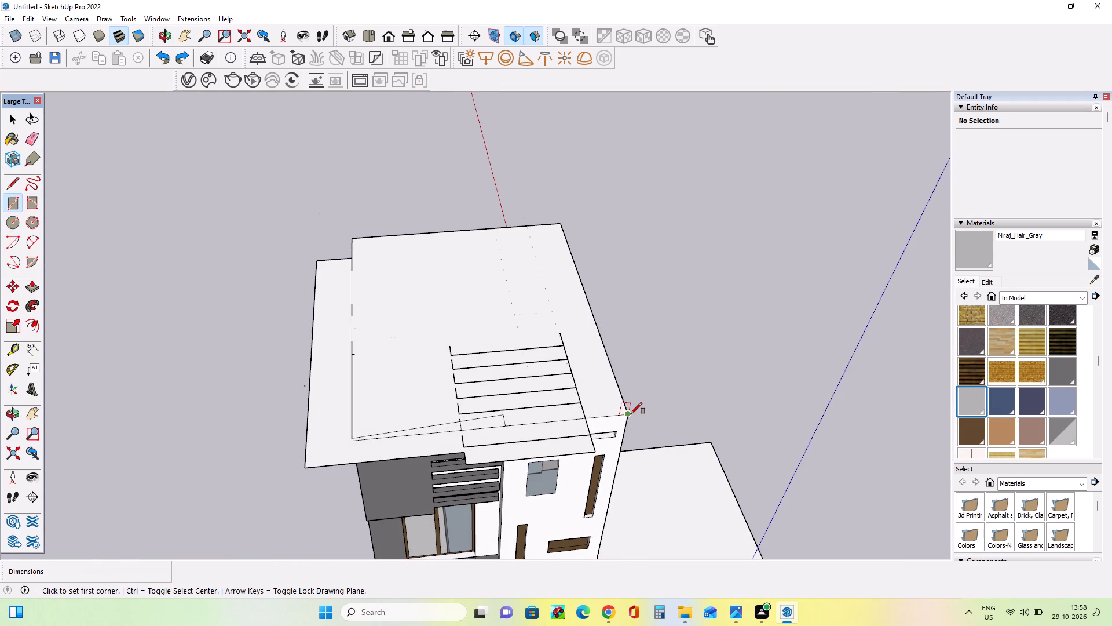
left_click(631, 414)
left_click(353, 240)
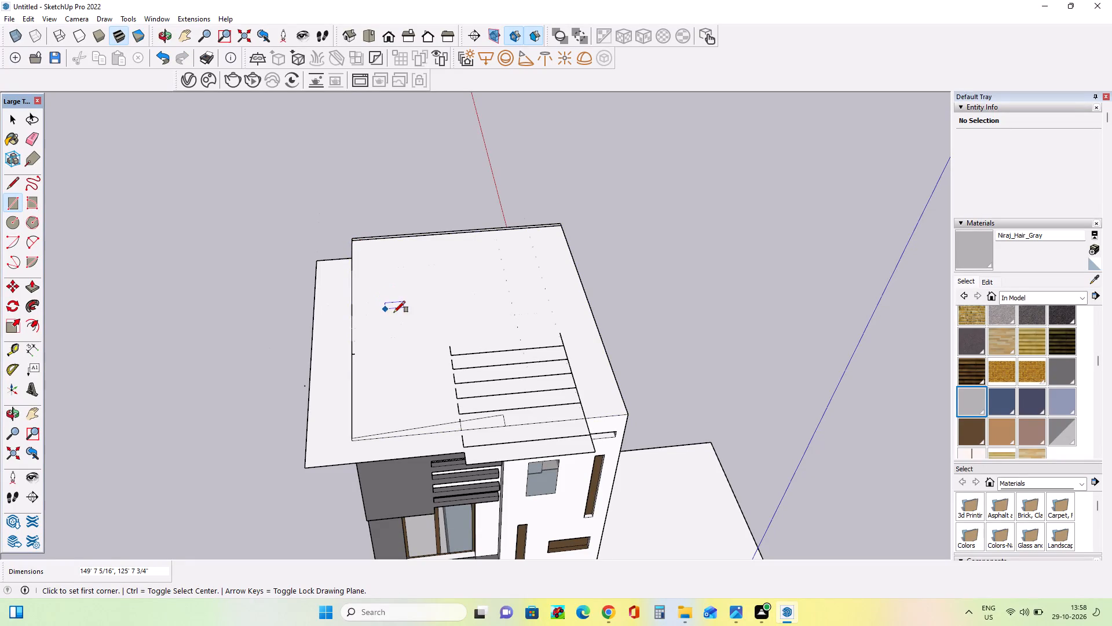
key("ctrl+z")
left_click(556, 224)
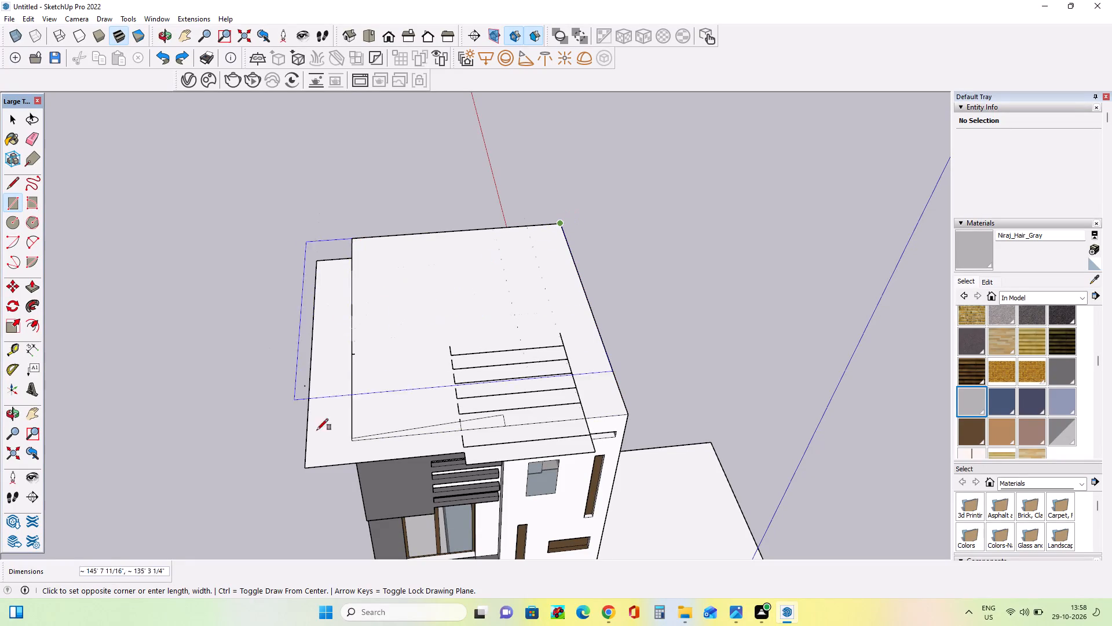
left_click(352, 442)
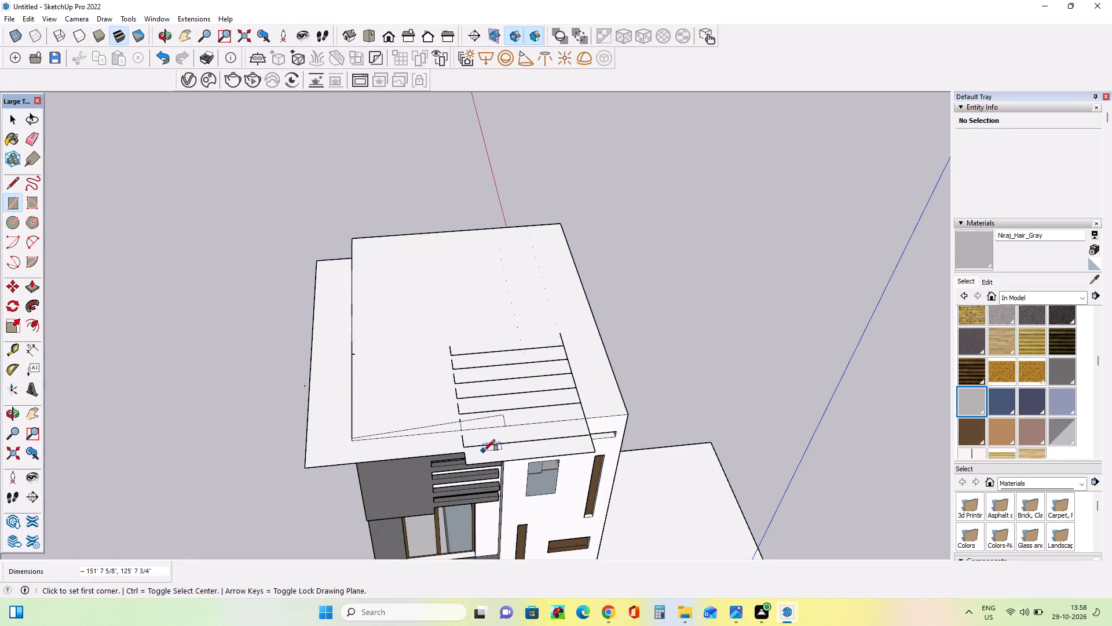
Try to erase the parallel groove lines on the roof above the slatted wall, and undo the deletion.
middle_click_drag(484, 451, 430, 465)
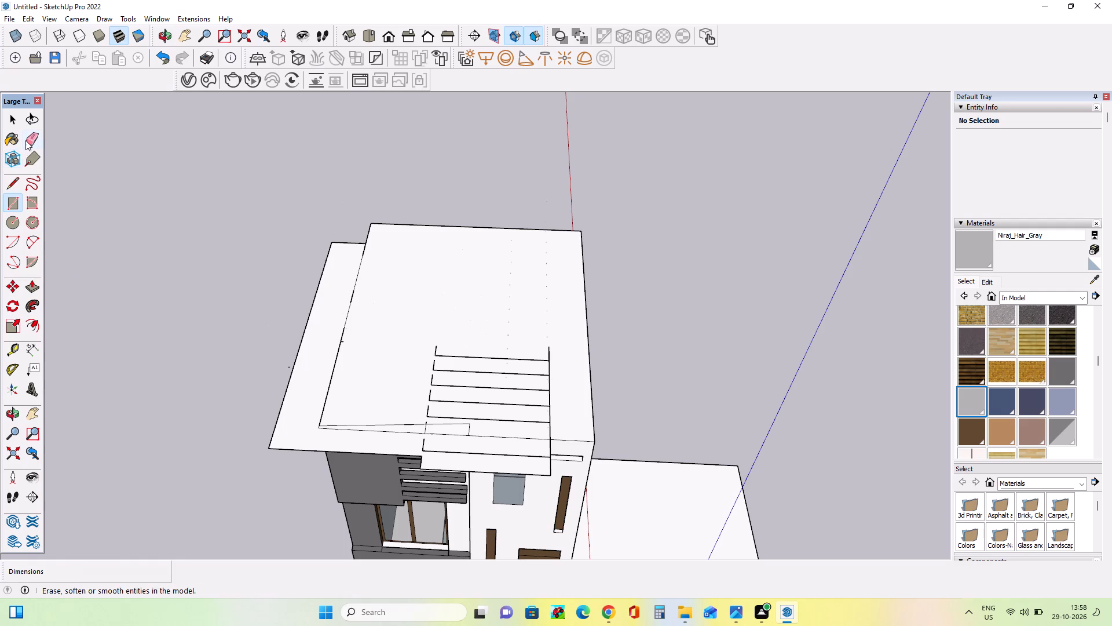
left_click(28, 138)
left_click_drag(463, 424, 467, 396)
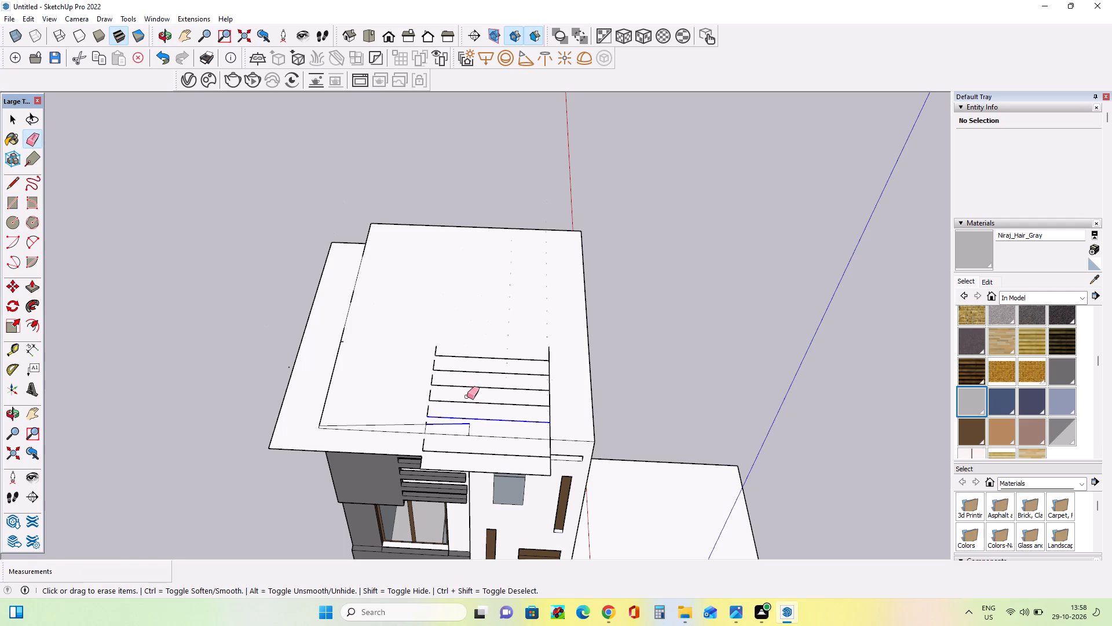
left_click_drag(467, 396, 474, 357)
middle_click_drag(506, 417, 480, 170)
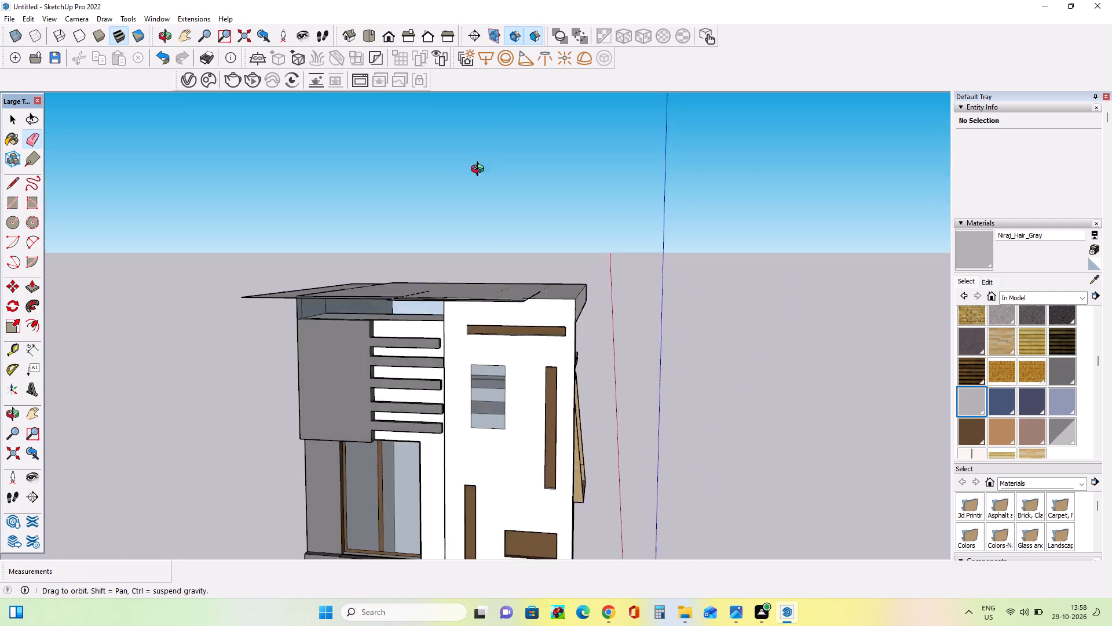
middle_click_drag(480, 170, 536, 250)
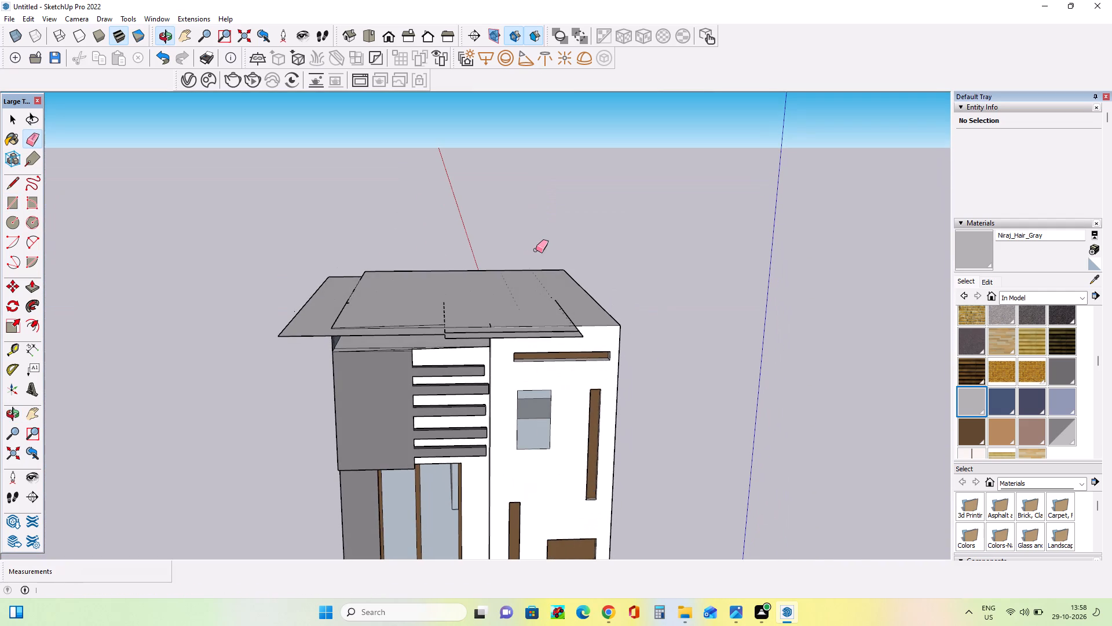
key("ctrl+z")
Erase the roof overhang's outer edge in front of the grey wall and slats.
middle_click_drag(532, 303, 526, 333)
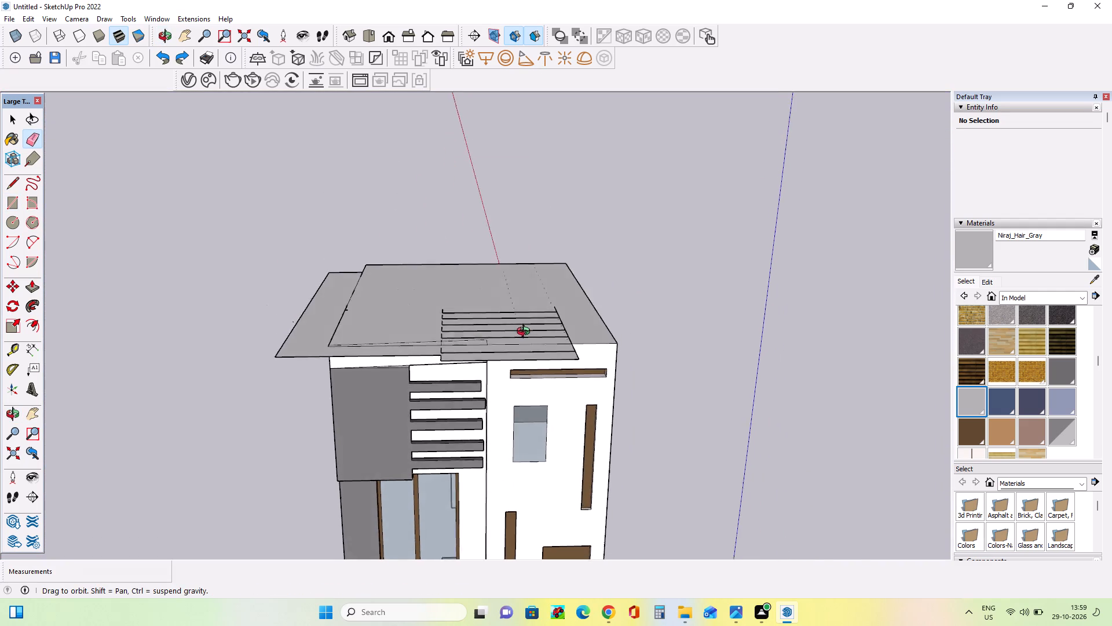
middle_click_drag(526, 333, 497, 338)
scroll(387, 434, "up", 3)
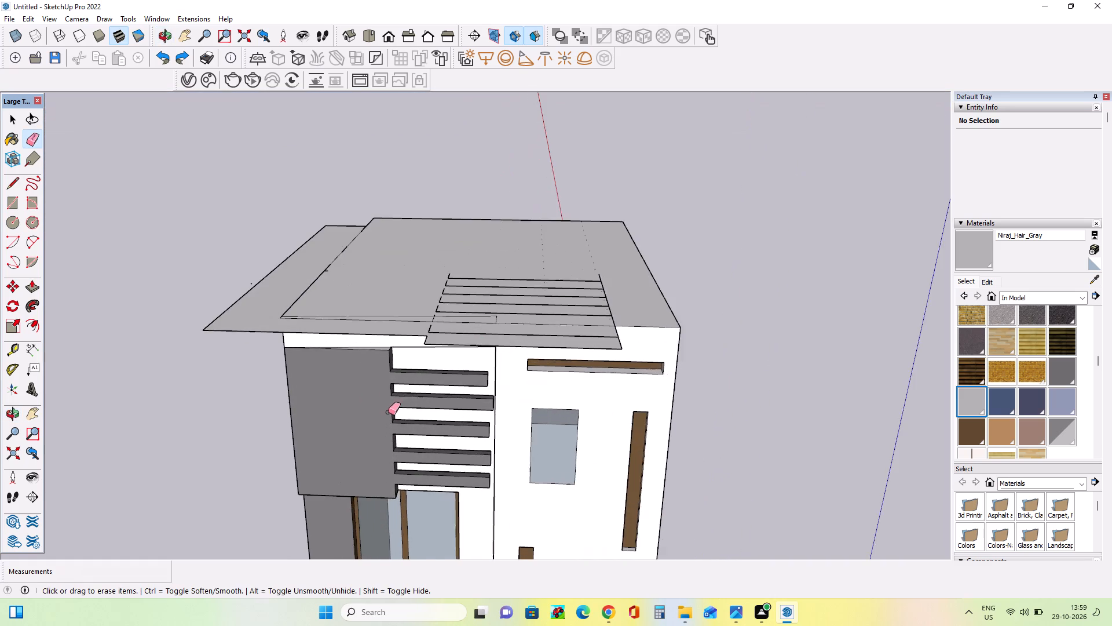
scroll(388, 412, "up", 3)
middle_click_drag(458, 339, 554, 384)
scroll(578, 414, "up", 2)
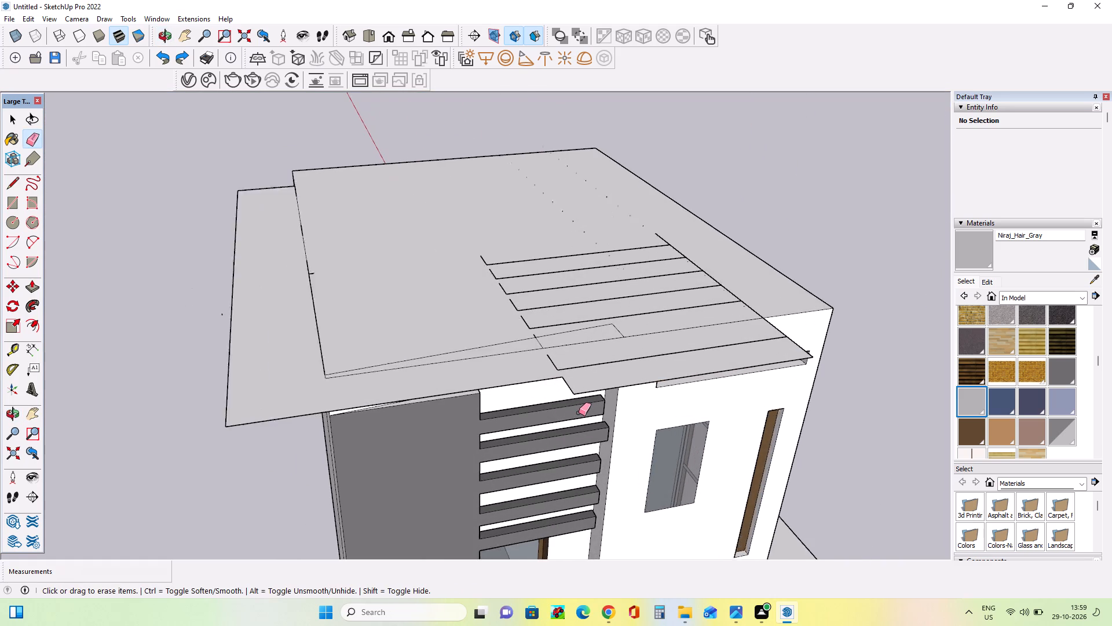
left_click(439, 390)
middle_click_drag(441, 398, 427, 425)
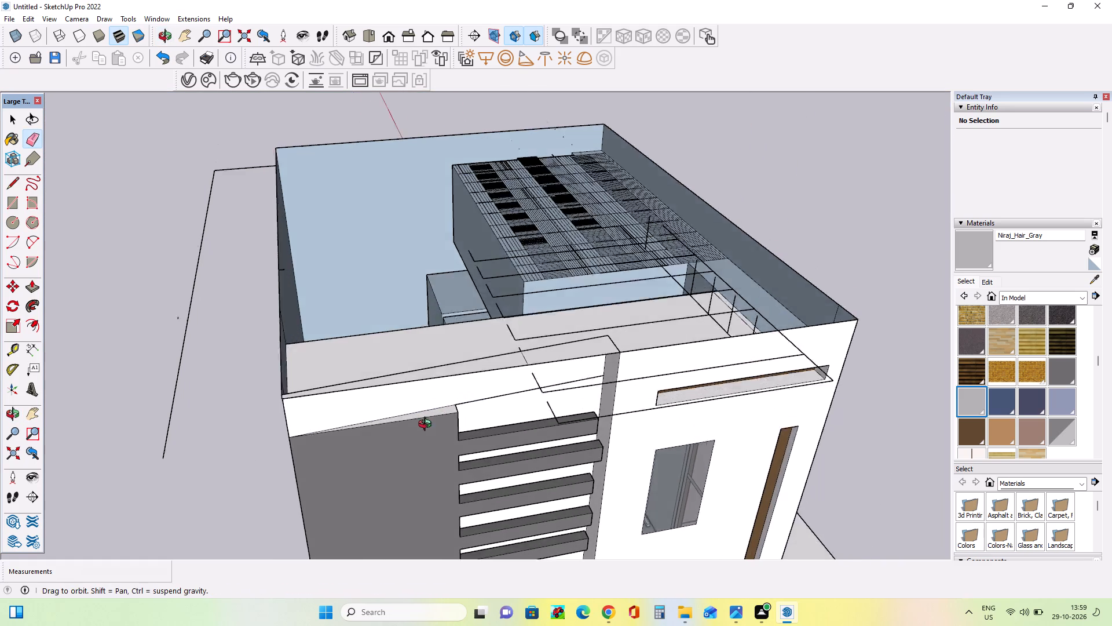
Undo the erasing of the roof overhang's outer edge to bring back the closed roof.
middle_click_drag(427, 425, 361, 325)
key("ctrl+z")
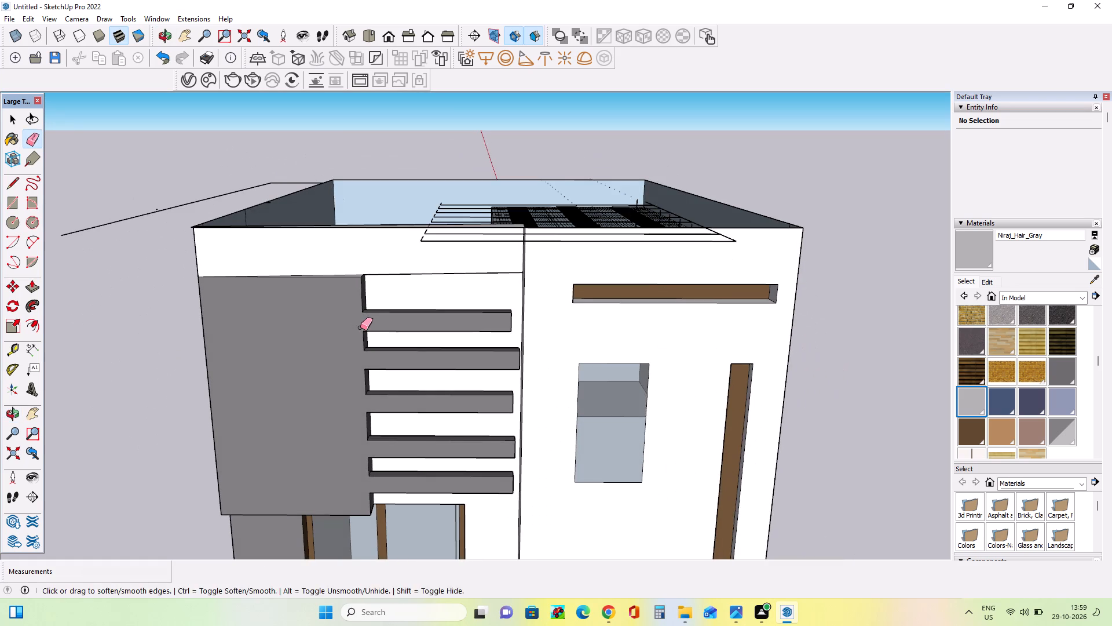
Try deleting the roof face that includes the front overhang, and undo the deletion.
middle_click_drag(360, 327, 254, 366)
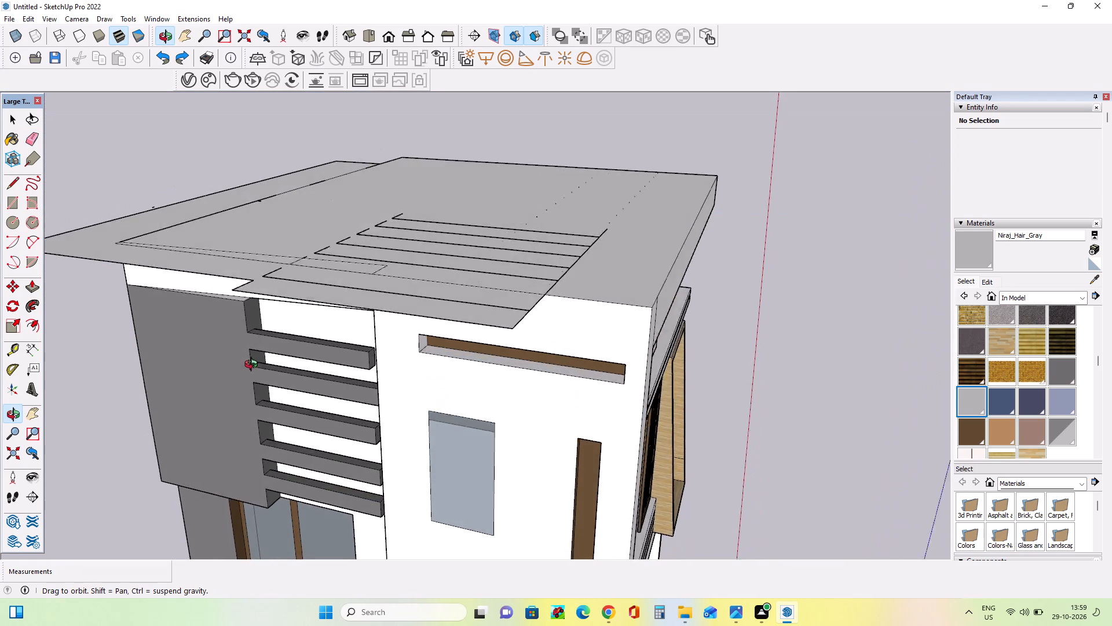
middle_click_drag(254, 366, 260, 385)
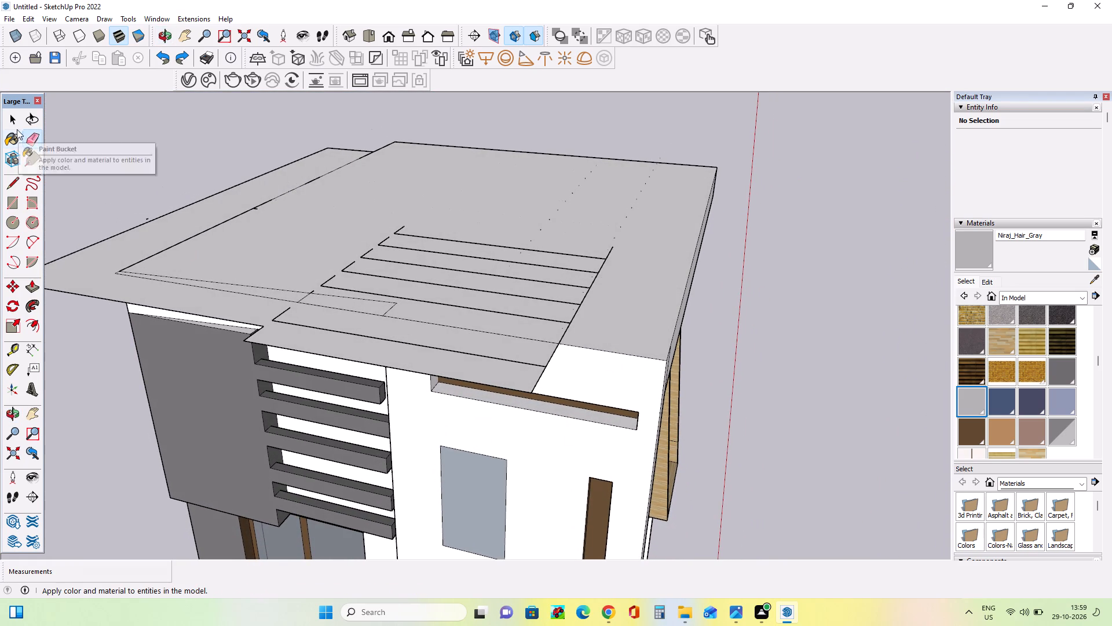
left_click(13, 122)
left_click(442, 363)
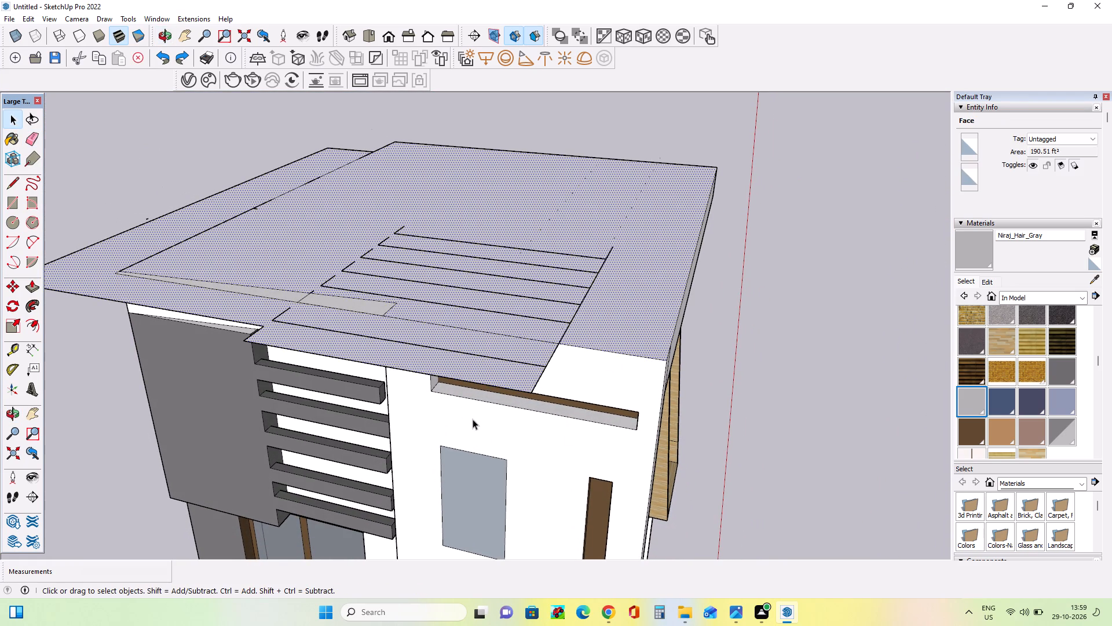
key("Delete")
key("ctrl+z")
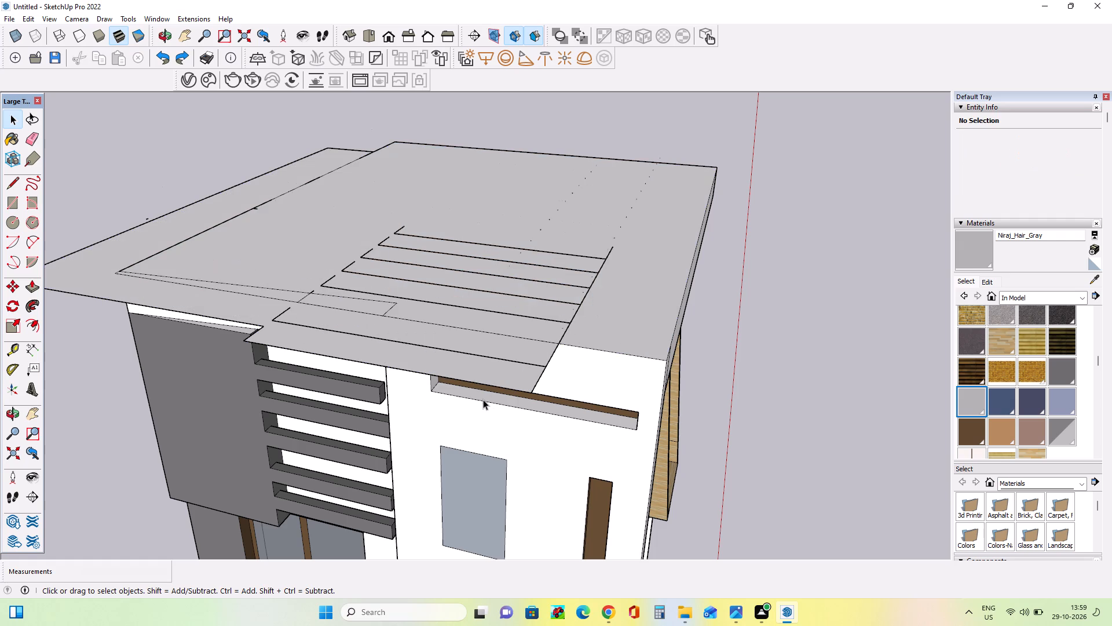
Draw a rectangle about 56' 10" by 9' 7" over the front overhang, from its outer corner to the end of the first groove line.
left_click(12, 200)
left_click(531, 391)
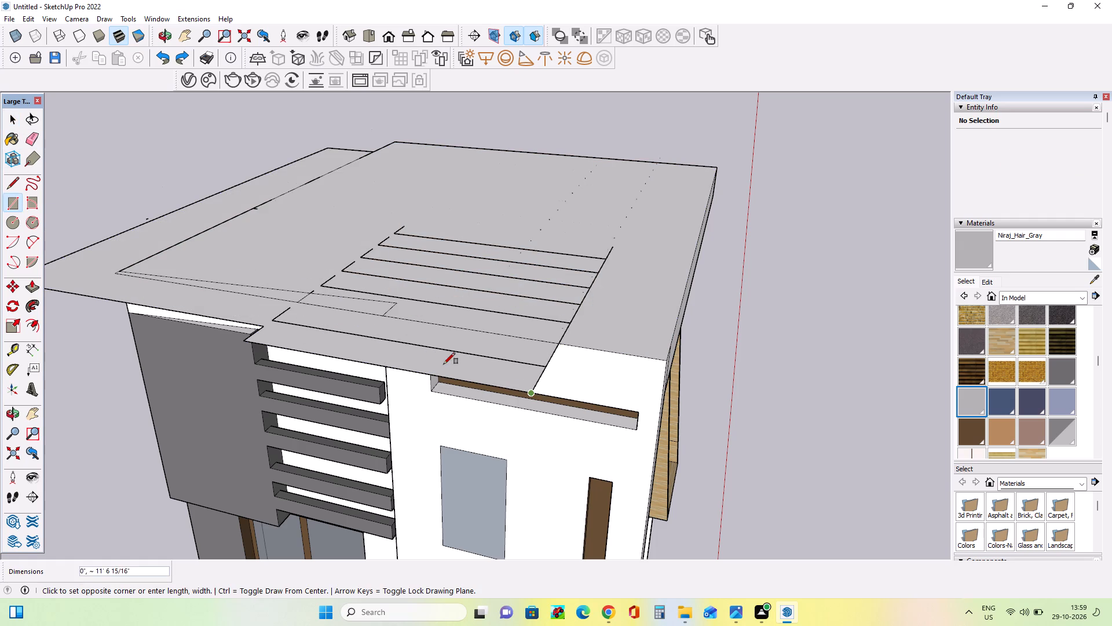
left_click(270, 319)
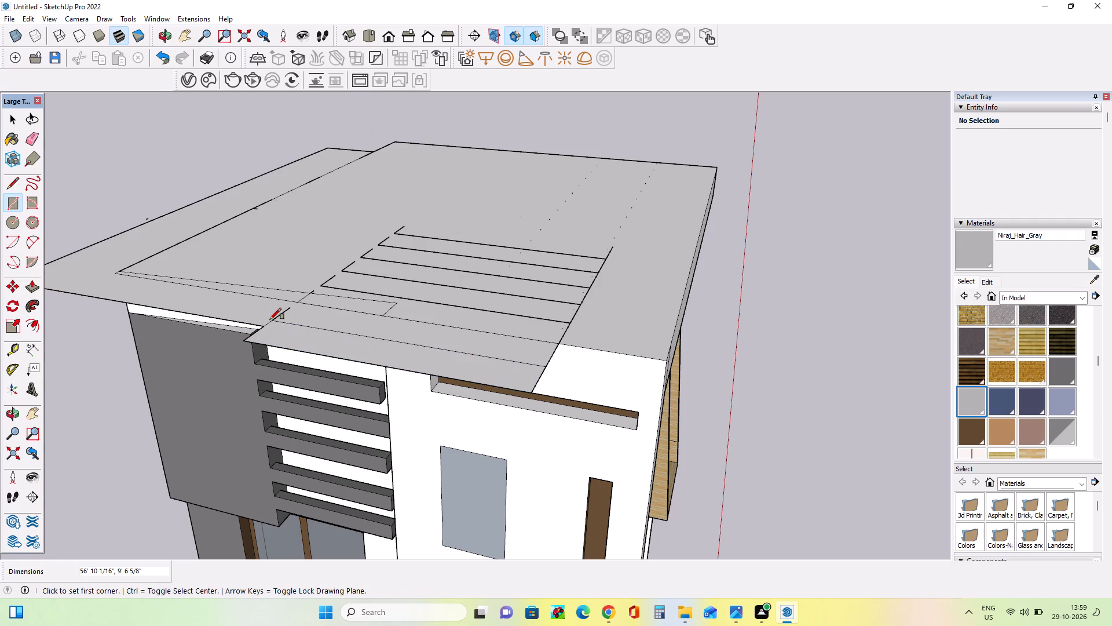
Delete the front overhang's rectangular strip face between the outer edge and the first groove line.
left_click(13, 116)
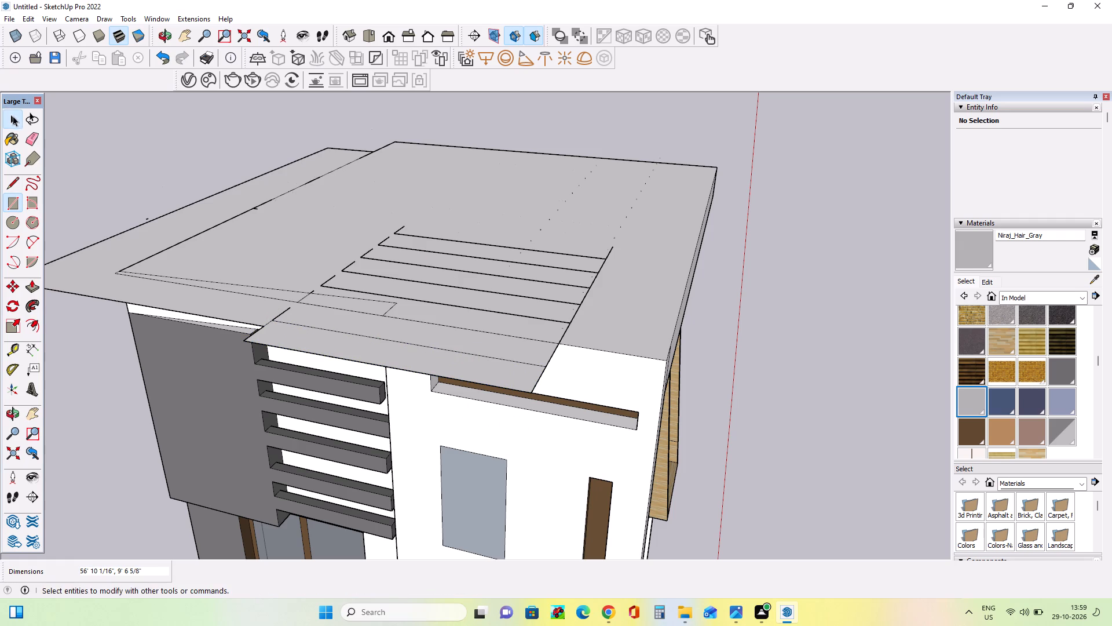
left_click(415, 361)
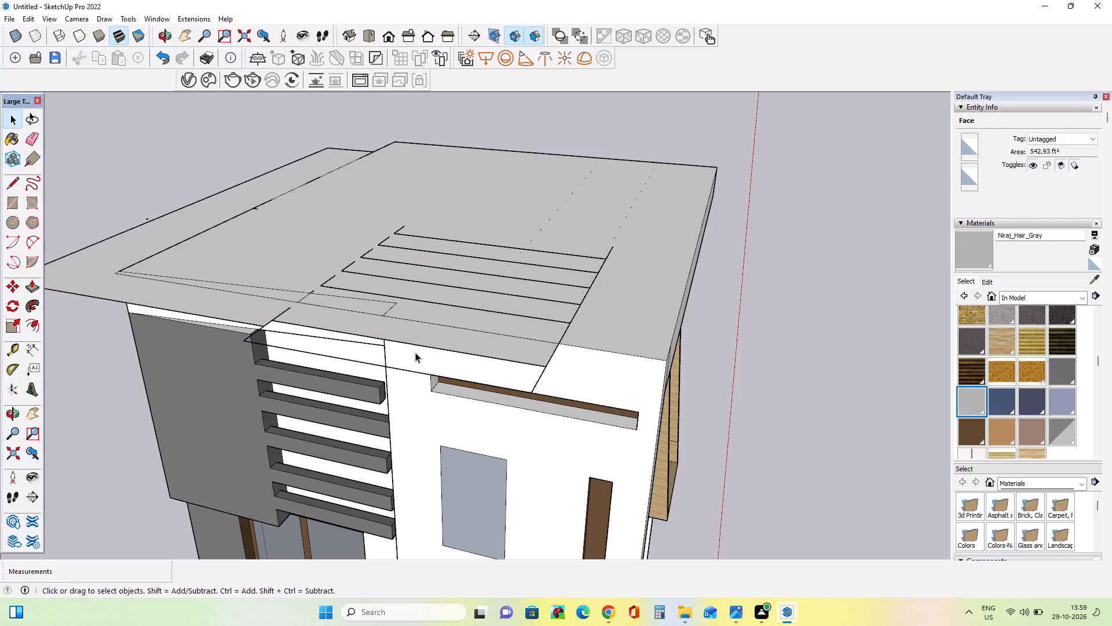
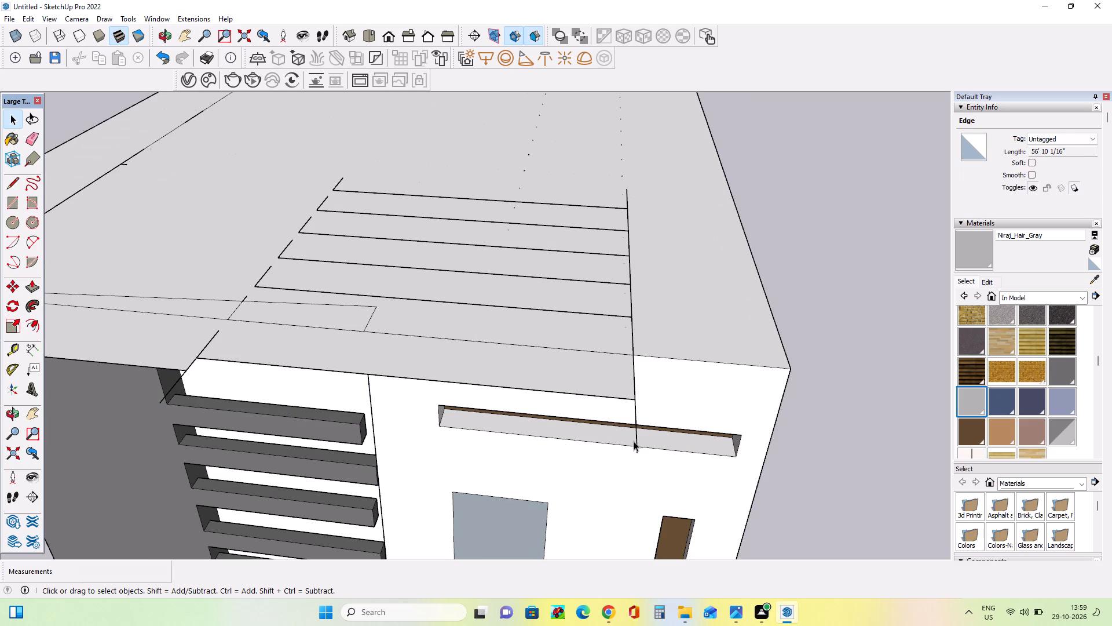
Delete the leftover edge segment sticking out past the first groove line where the front overhang strip was removed.
left_click(637, 444)
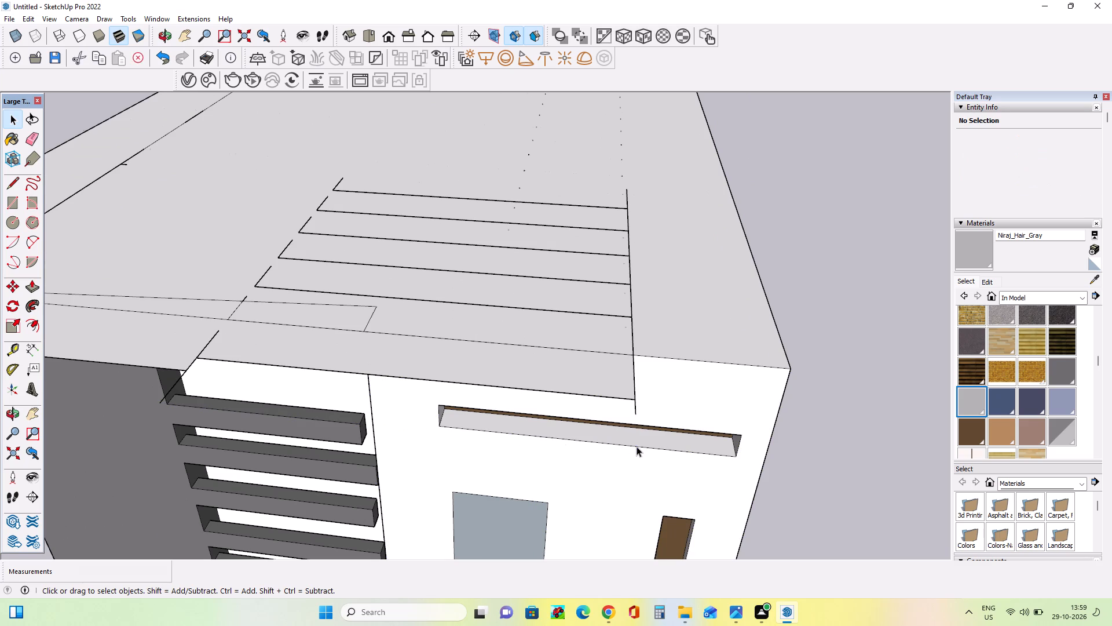
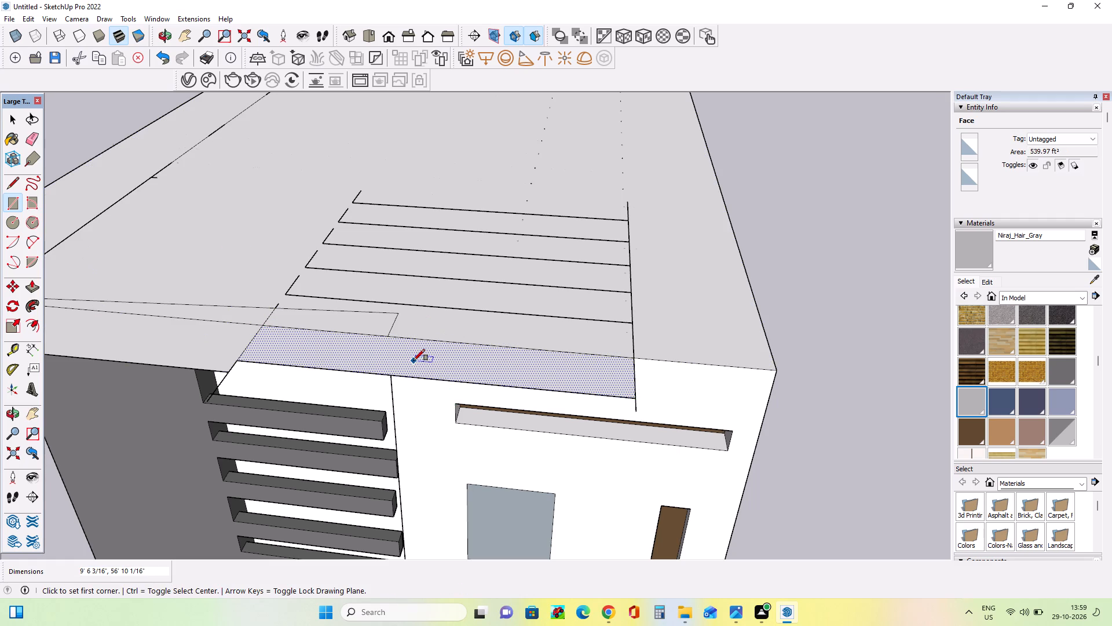
Erase the removed front overhang's leftover outline and the groove-line stub hanging past the white front wall.
middle_click_drag(529, 381, 528, 350)
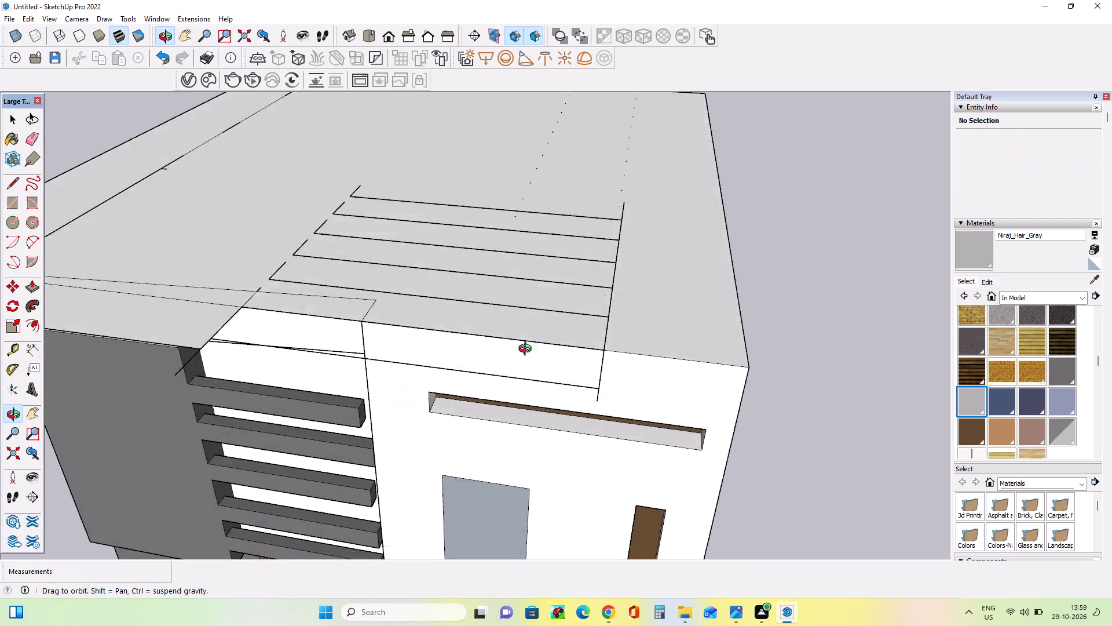
middle_click_drag(528, 350, 543, 345)
middle_click_drag(576, 333, 583, 371)
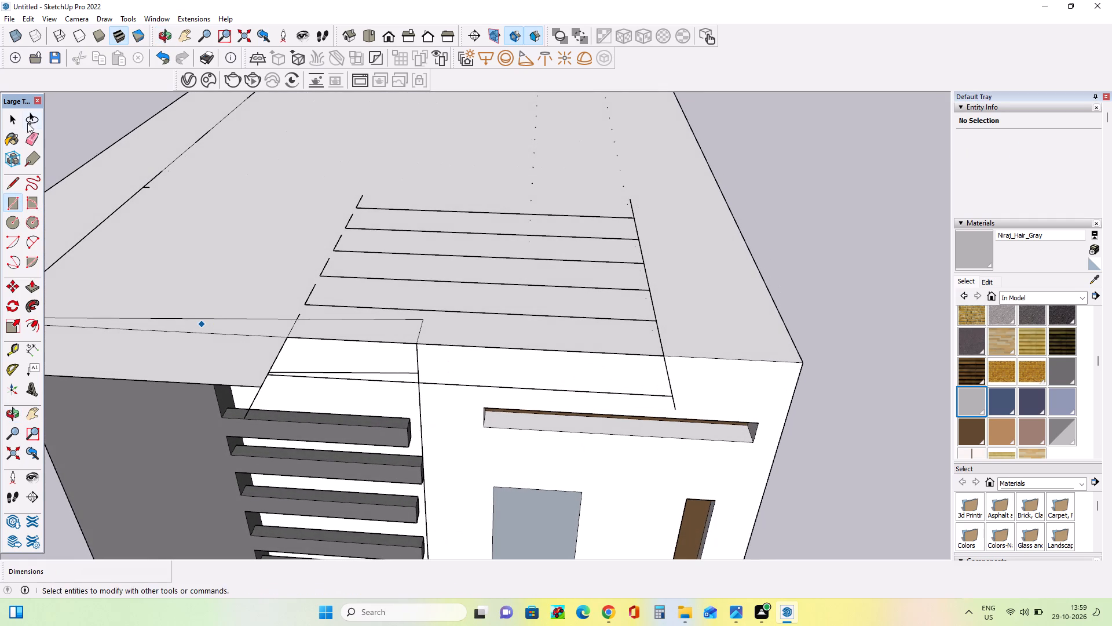
left_click(30, 143)
left_click(674, 397)
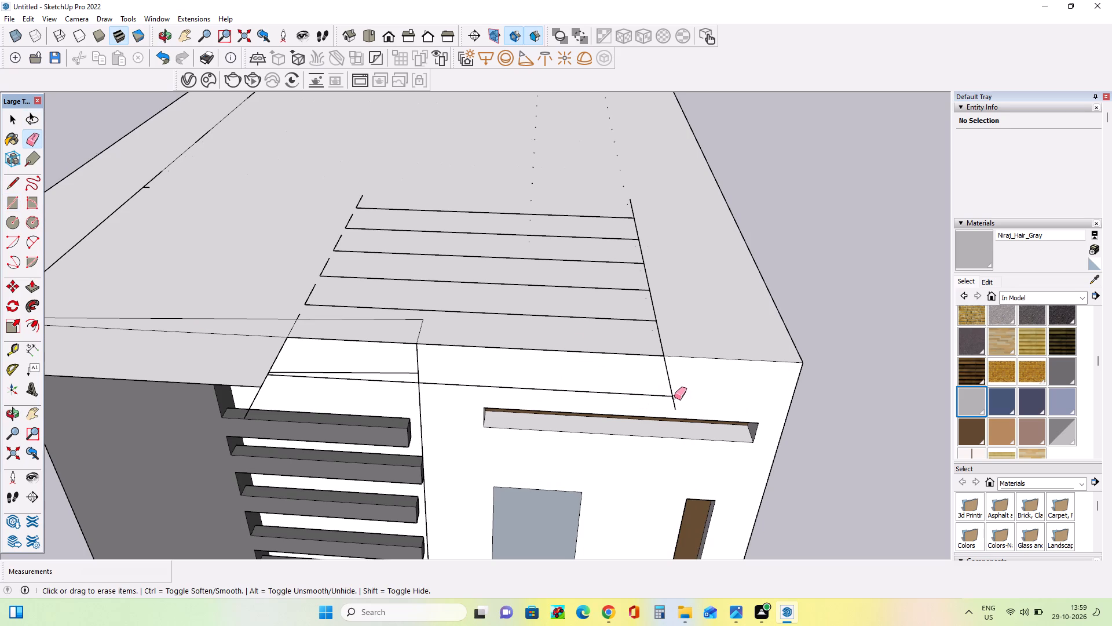
left_click(672, 396)
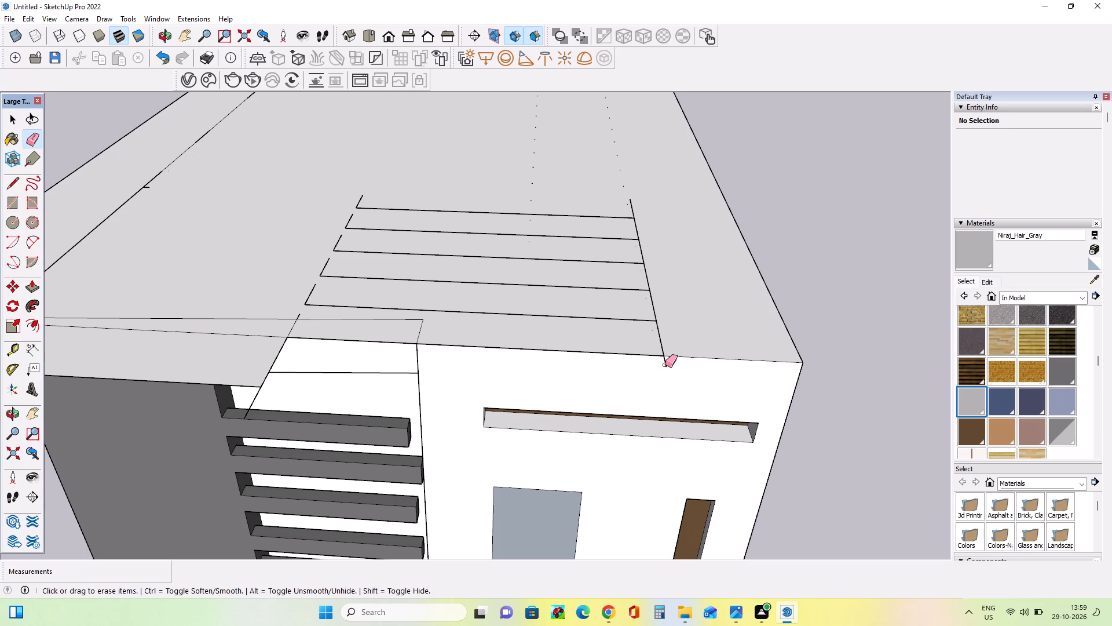
left_click(665, 365)
Draw a rectangle about 68' 10" by 12' 6" over the remaining front overhang, from the groove-line stub to the outer side edge.
scroll(672, 358, "down", 2)
middle_click_drag(527, 396, 465, 418)
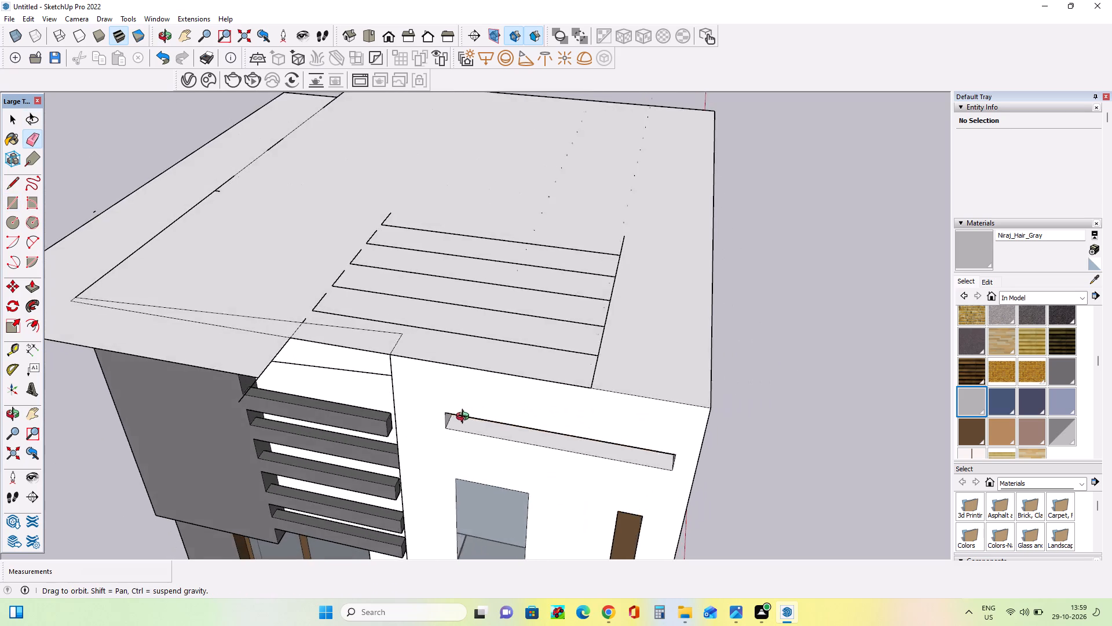
middle_click_drag(465, 418, 553, 370)
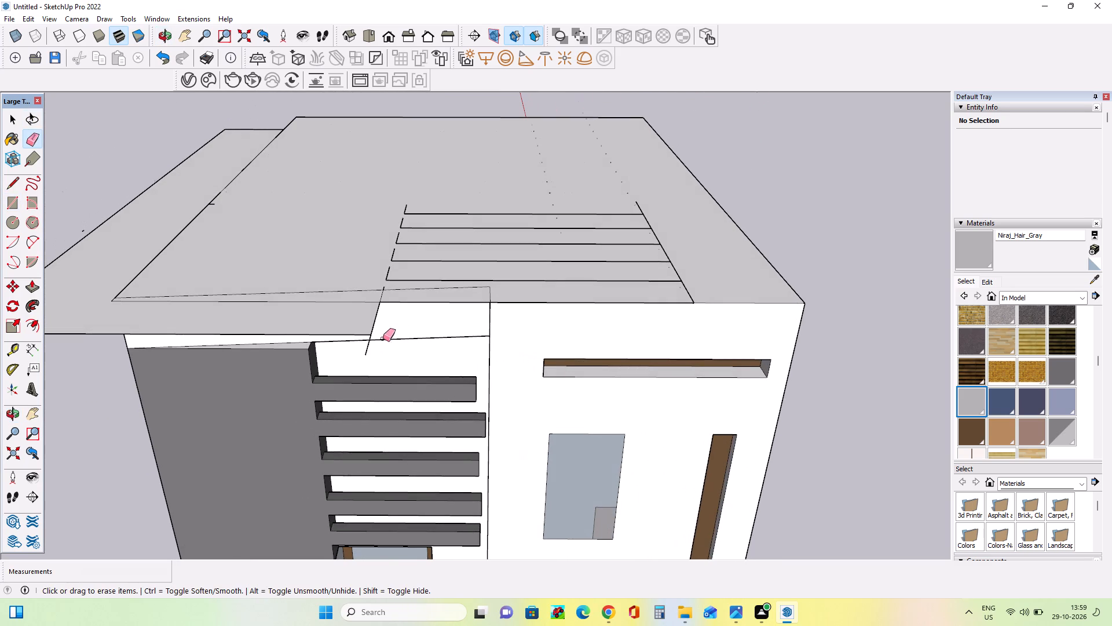
middle_click_drag(401, 345, 411, 365)
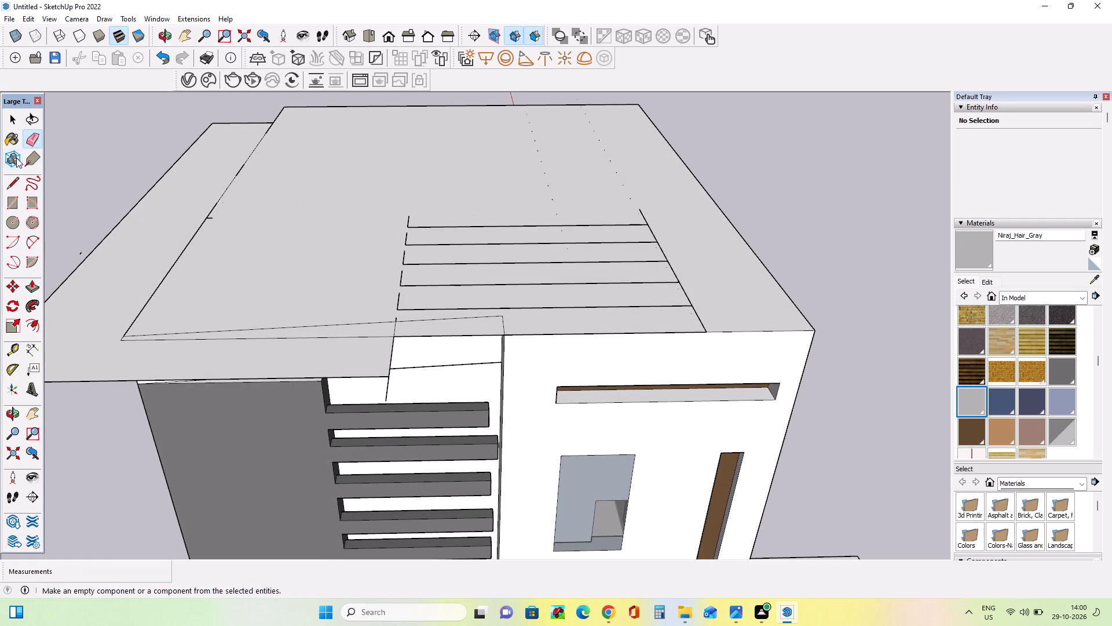
left_click(12, 115)
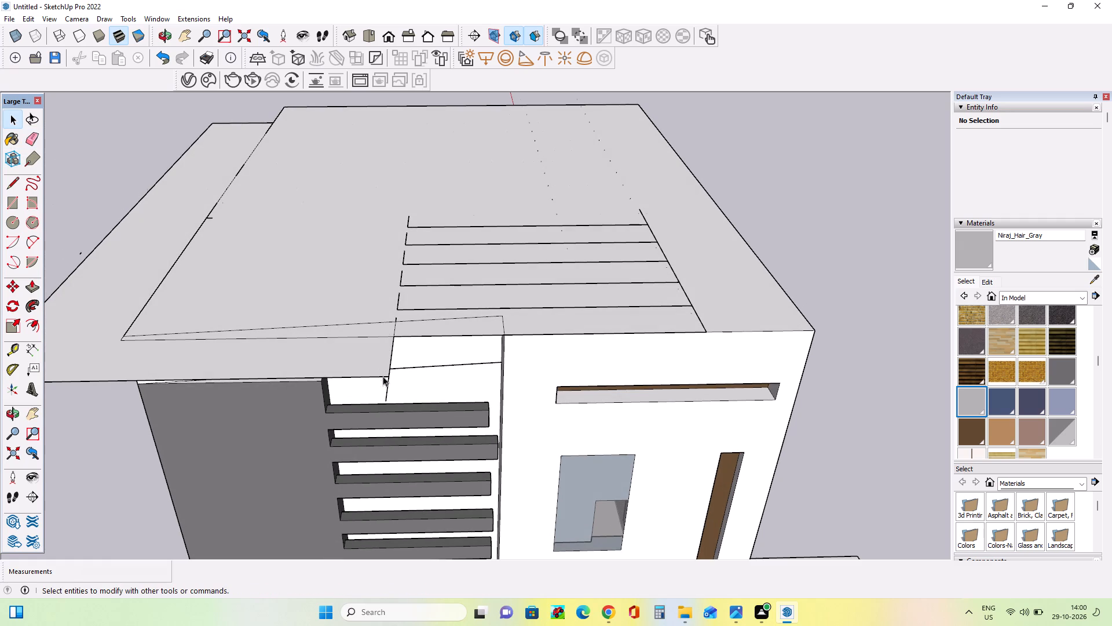
left_click(13, 200)
scroll(530, 287, "down", 3)
middle_click_drag(581, 358, 592, 402)
left_click(433, 427)
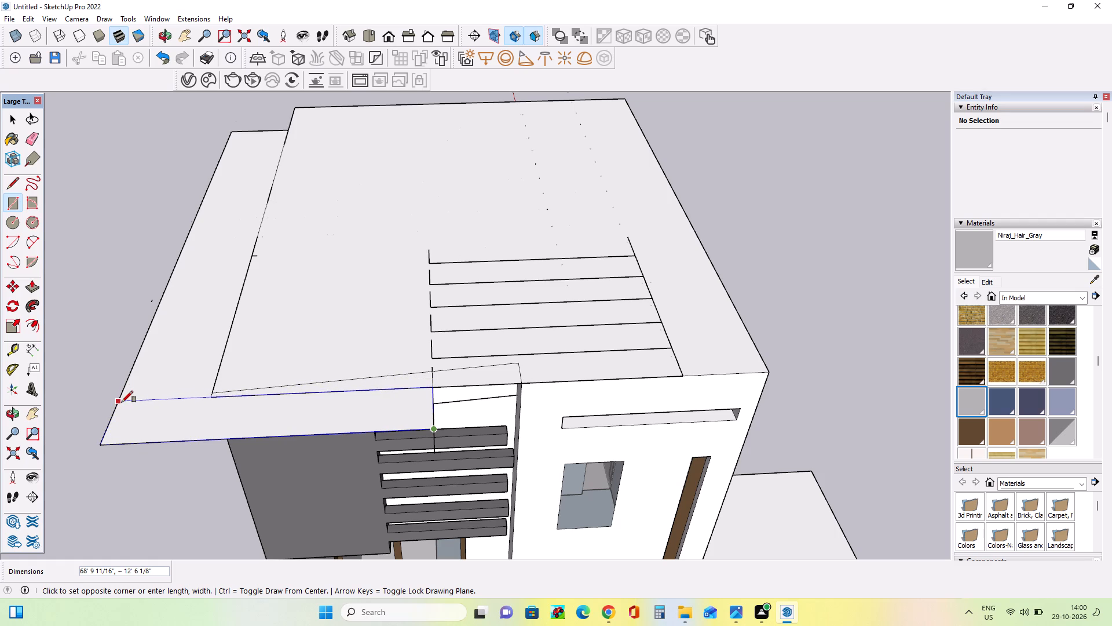
left_click(122, 402)
Erase the front overhang strip above the dark wall, along with its leftover side edge and groove-line stub.
middle_click_drag(360, 453, 323, 467)
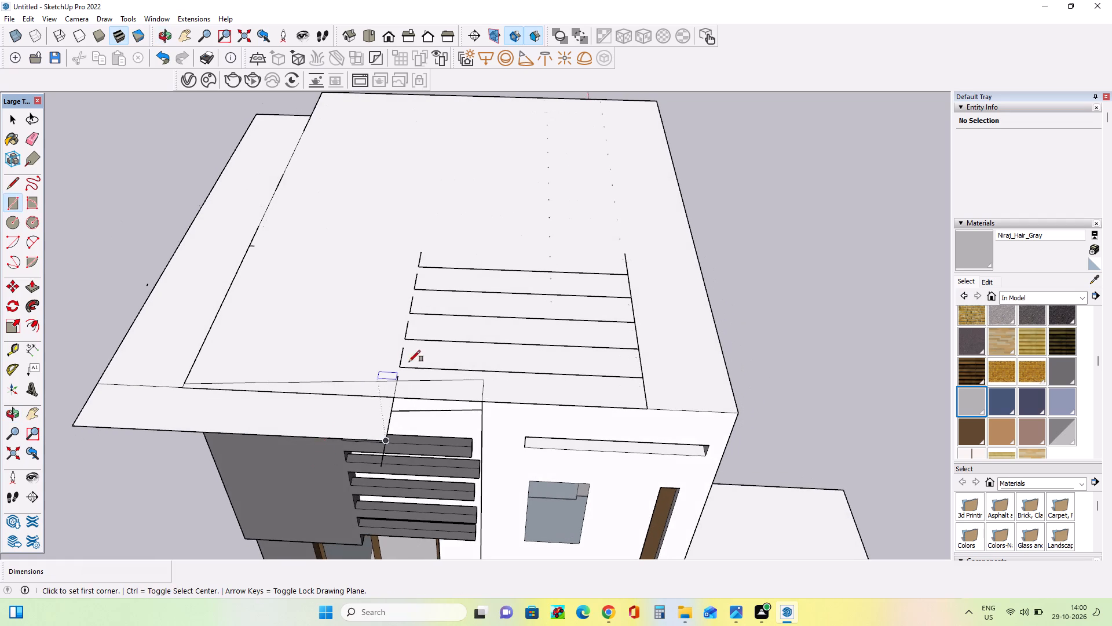
left_click(14, 122)
left_click(246, 407)
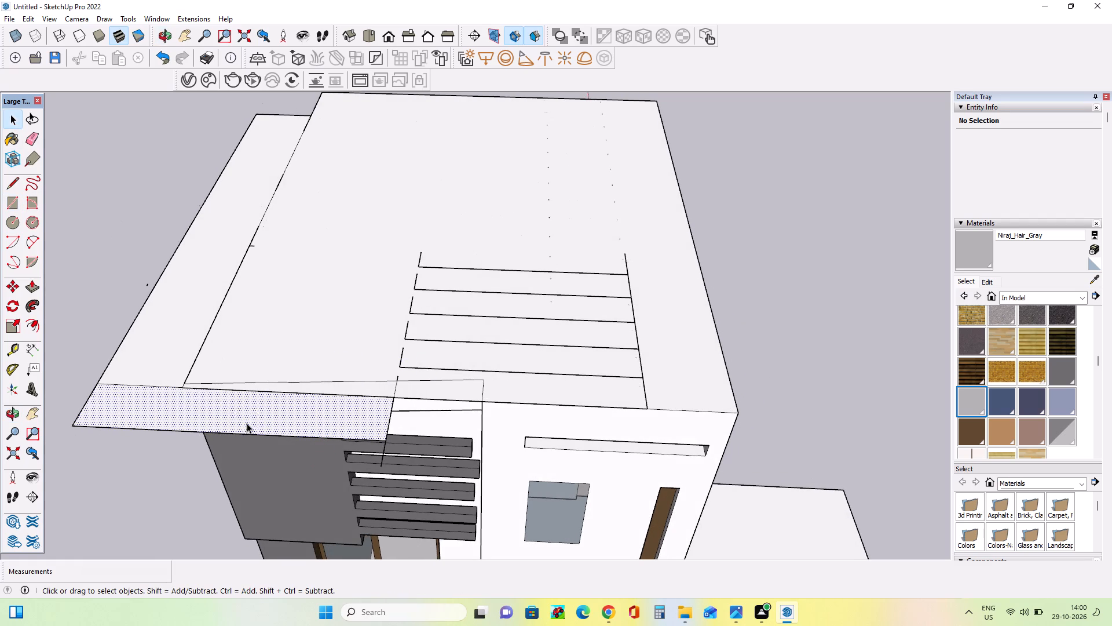
left_click(28, 138)
left_click(189, 432)
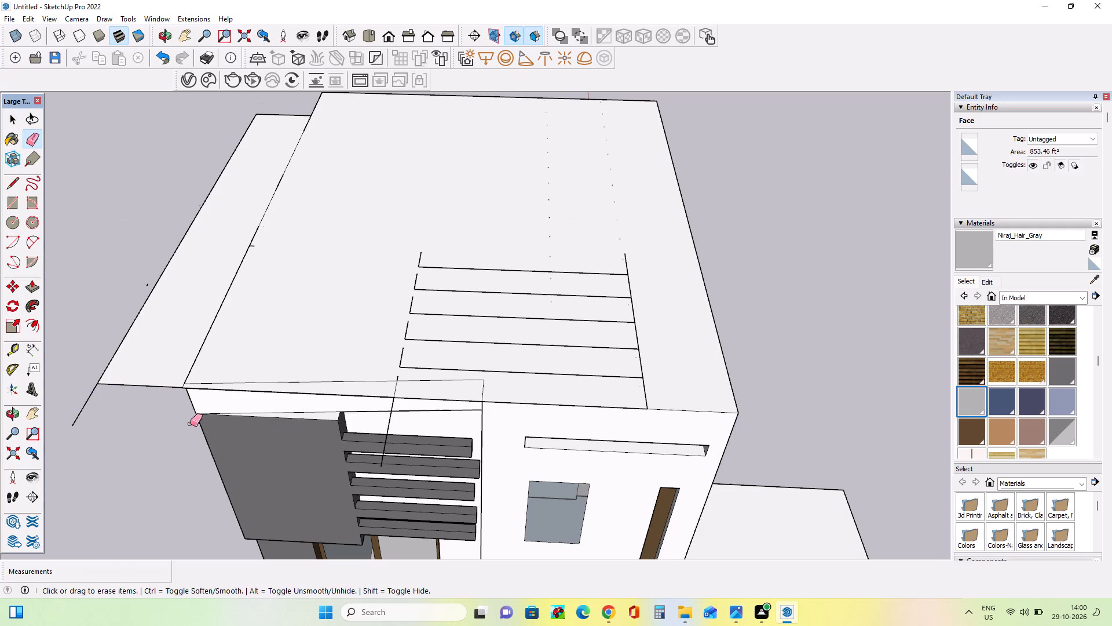
left_click(90, 402)
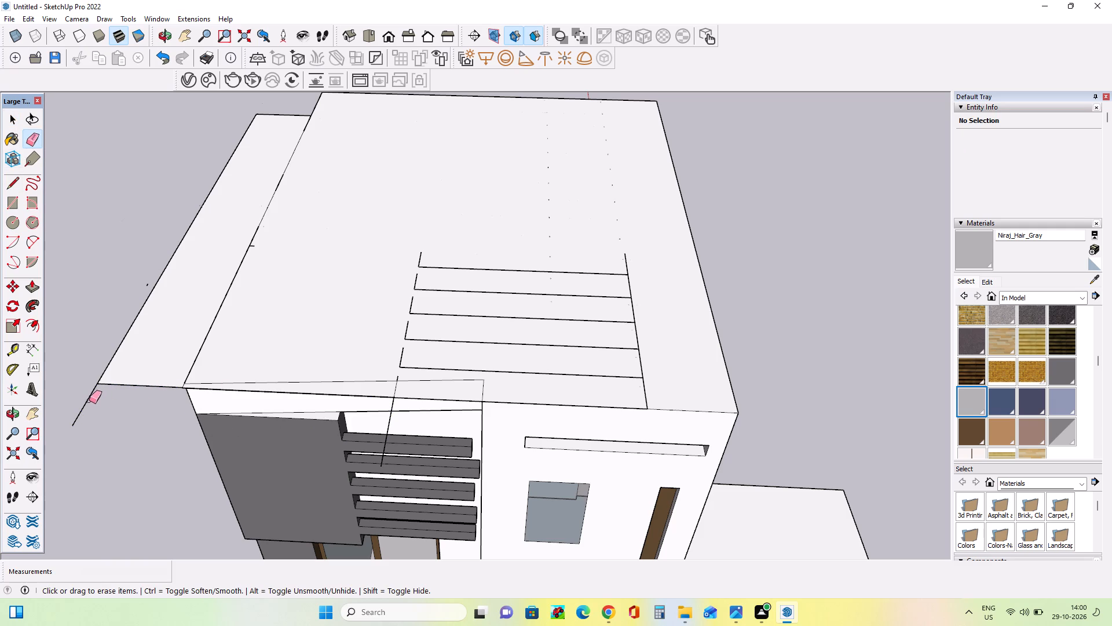
left_click(87, 399)
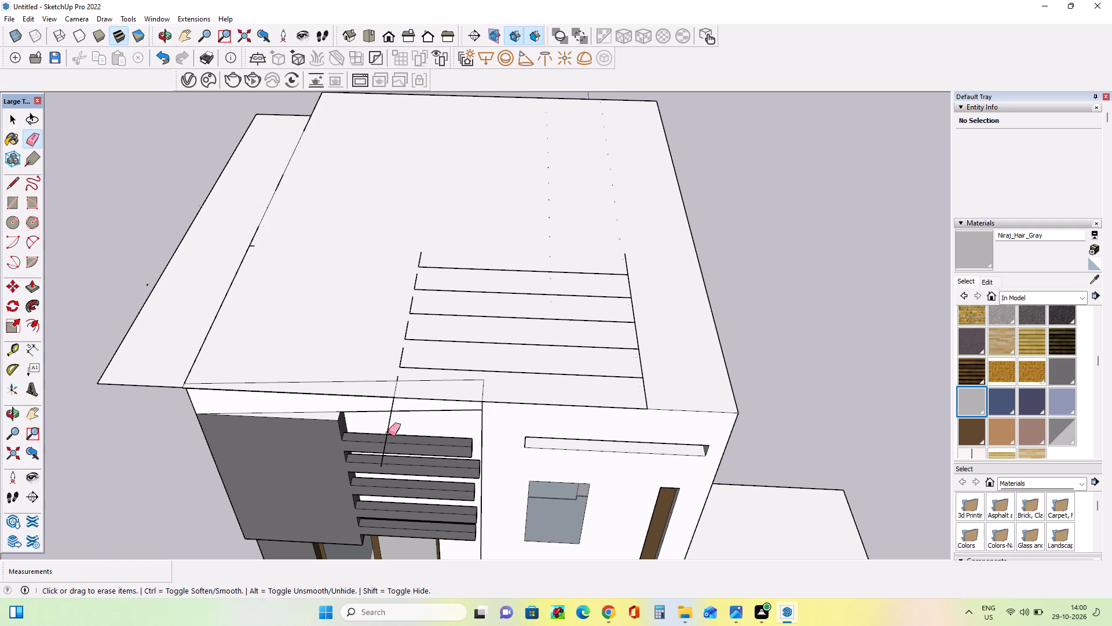
left_click(388, 433)
Draw a rectangle about 68' 10" by 1' 4" along the roof's front edge, from the pillar corner to the dark wall's outer corner.
middle_click_drag(394, 416, 576, 356)
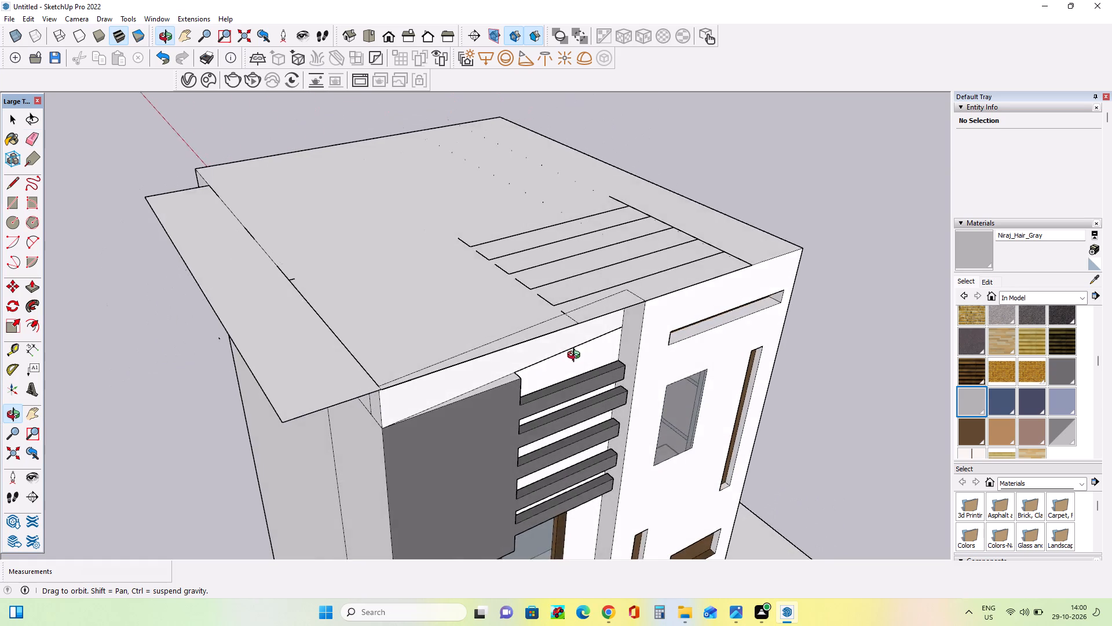
middle_click_drag(576, 356, 566, 441)
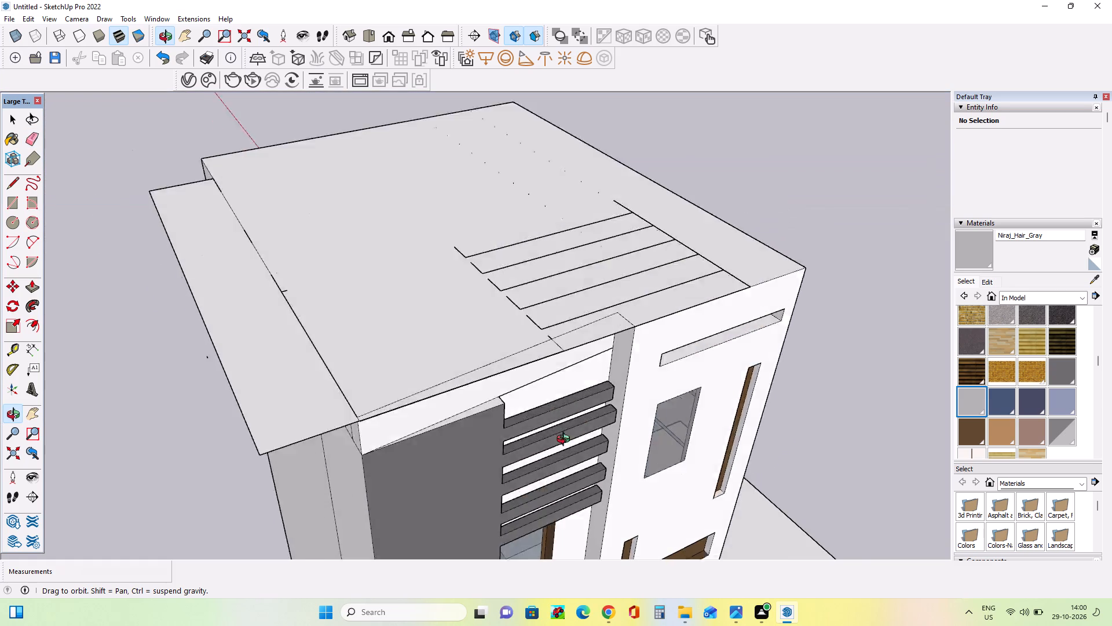
middle_click_drag(566, 441, 566, 442)
middle_click_drag(626, 413, 457, 151)
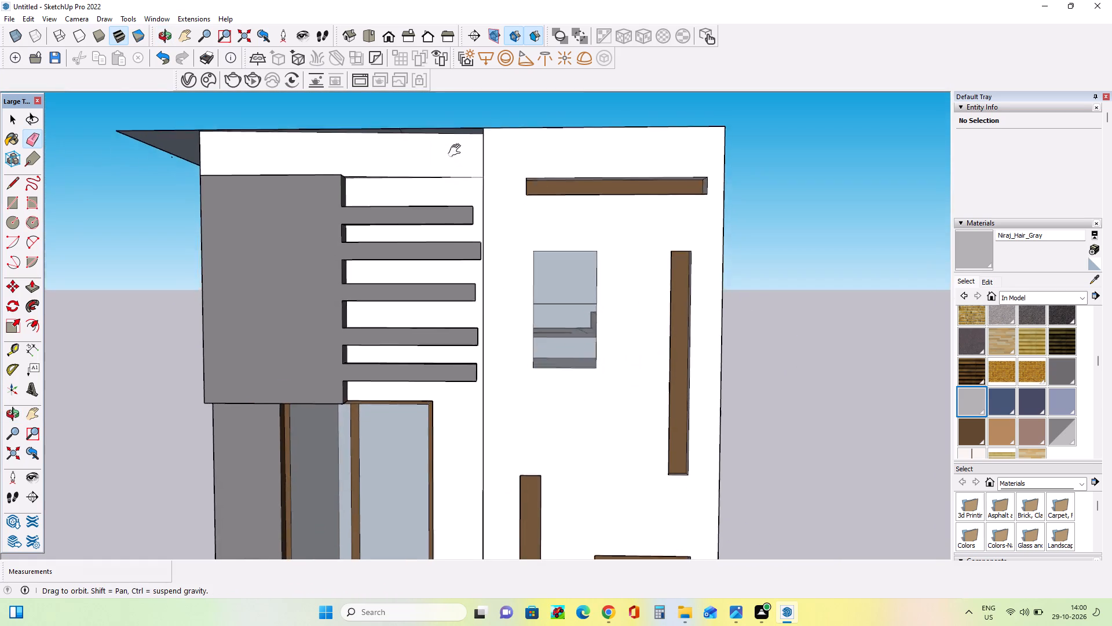
middle_click_drag(457, 151, 461, 147)
middle_click_drag(466, 134, 552, 334)
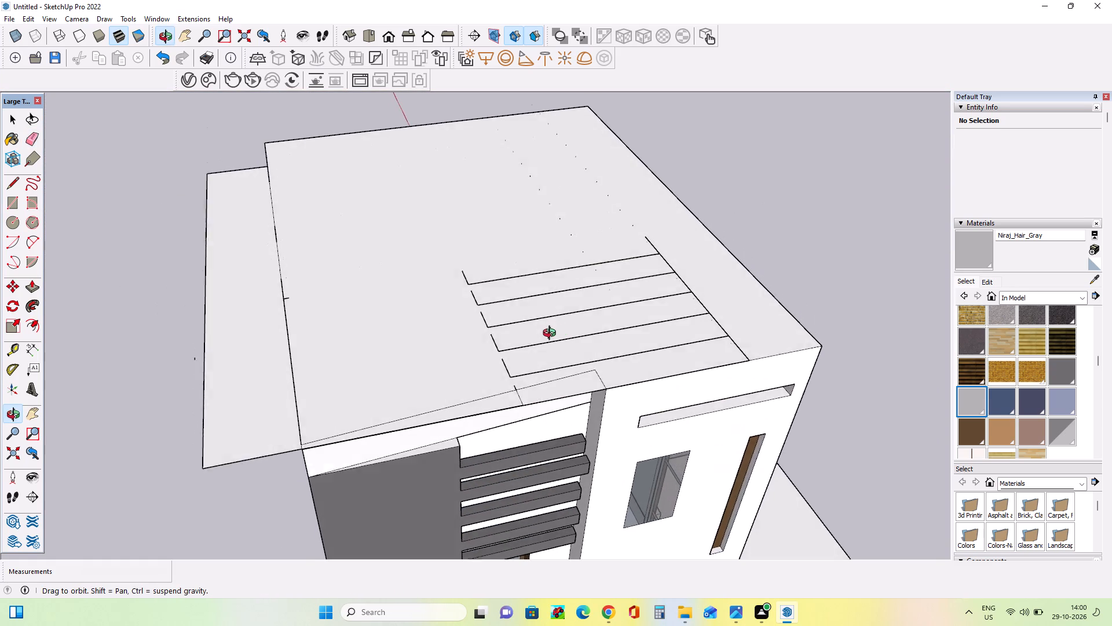
middle_click_drag(552, 334, 555, 343)
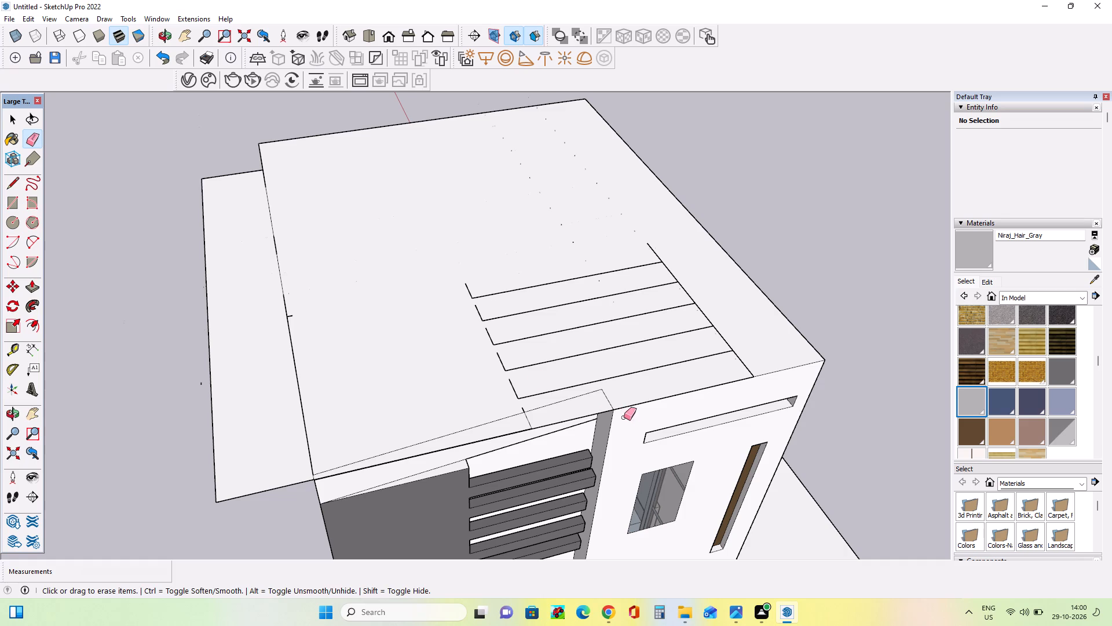
left_click(10, 199)
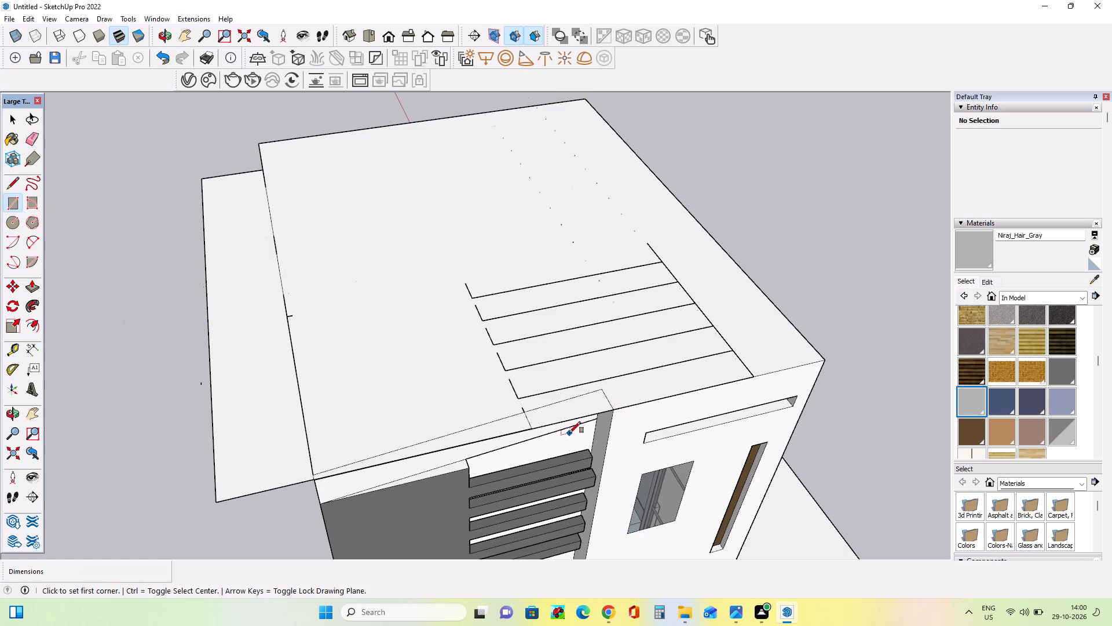
left_click(612, 407)
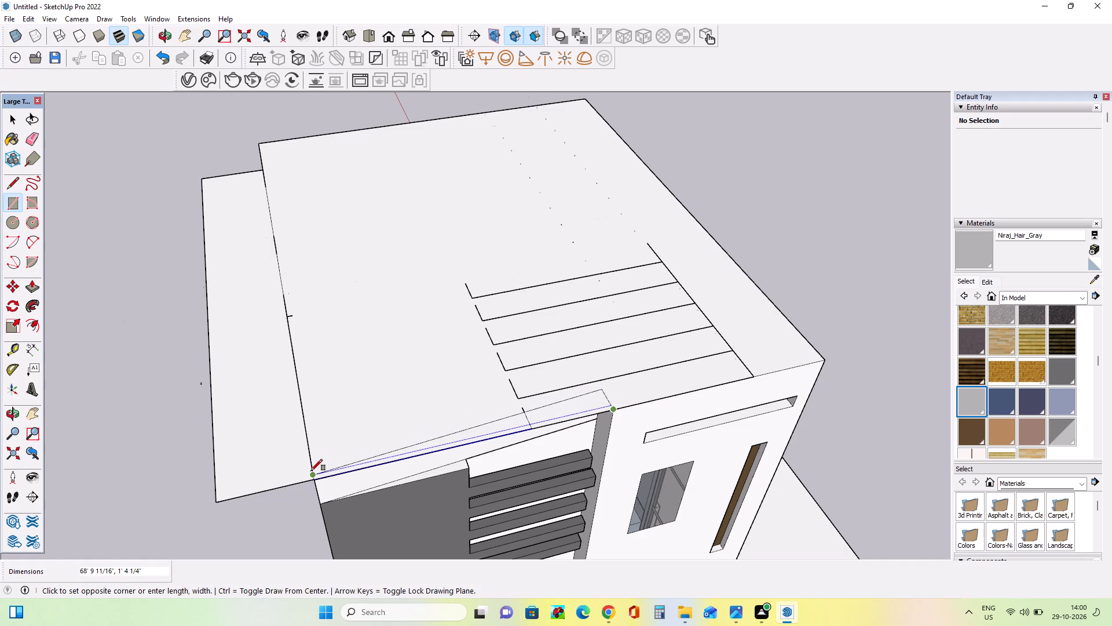
left_click(311, 471)
Erase the narrow roof strip's front edges above the dark wall and the groove-line stub projecting past the wall.
middle_click_drag(506, 502, 531, 446)
left_click(31, 134)
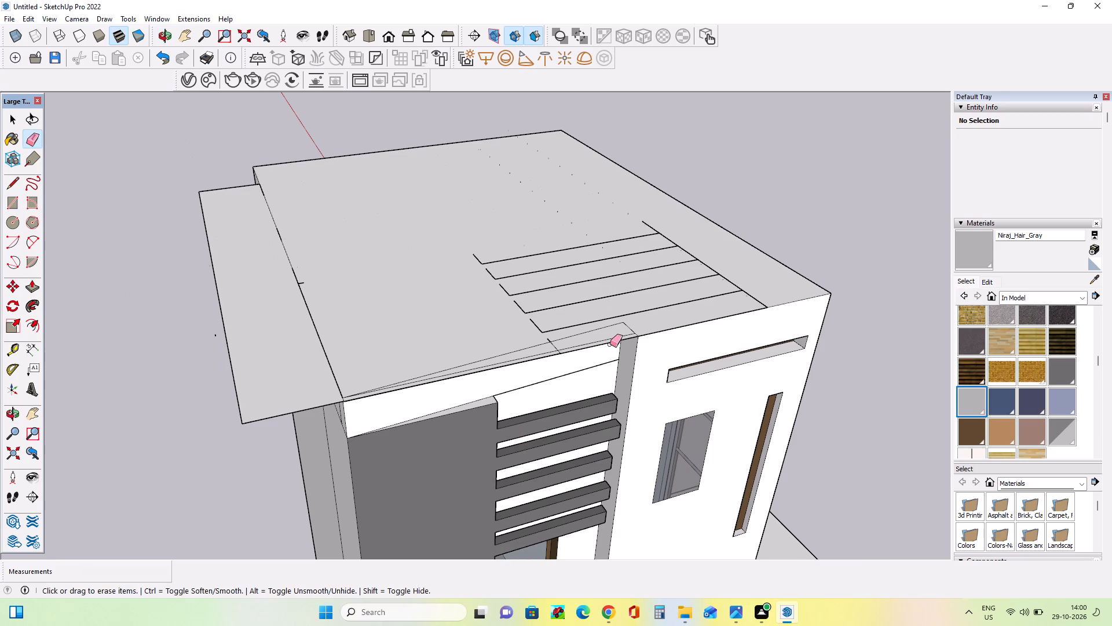
left_click(613, 341)
middle_click_drag(642, 380, 592, 333)
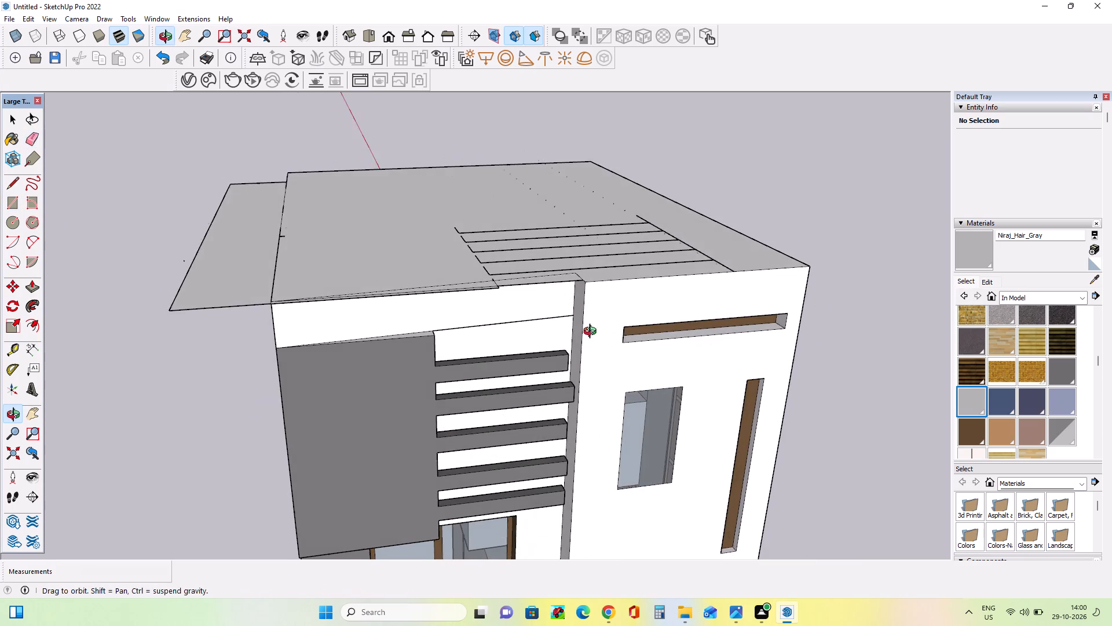
middle_click_drag(592, 333, 588, 333)
middle_click_drag(498, 294, 510, 328)
scroll(507, 334, "up", 5)
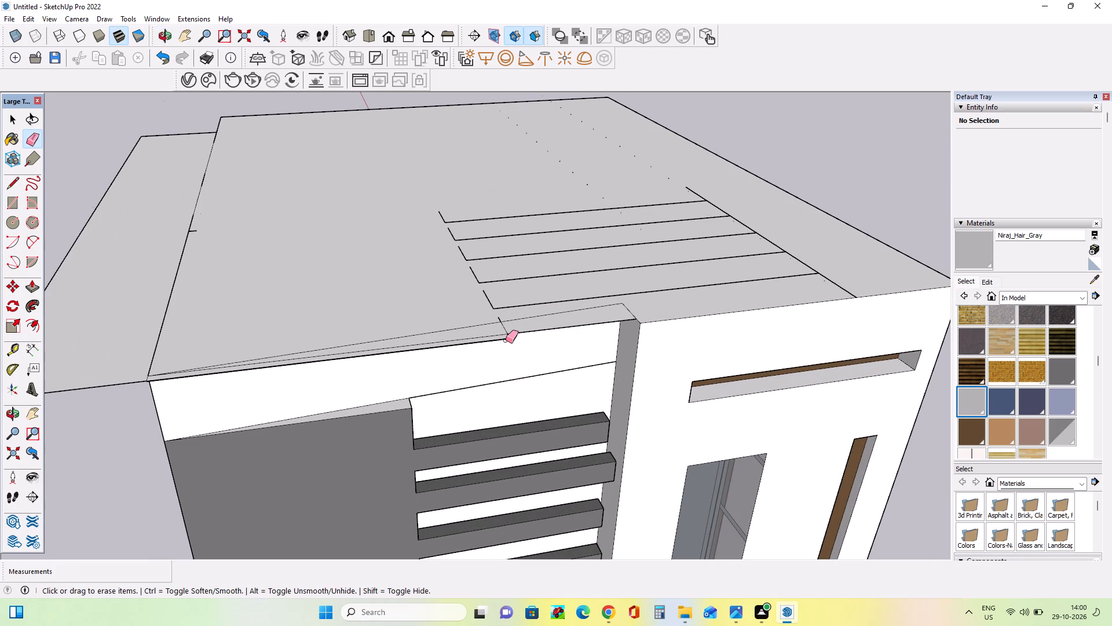
left_click(506, 340)
left_click(509, 340)
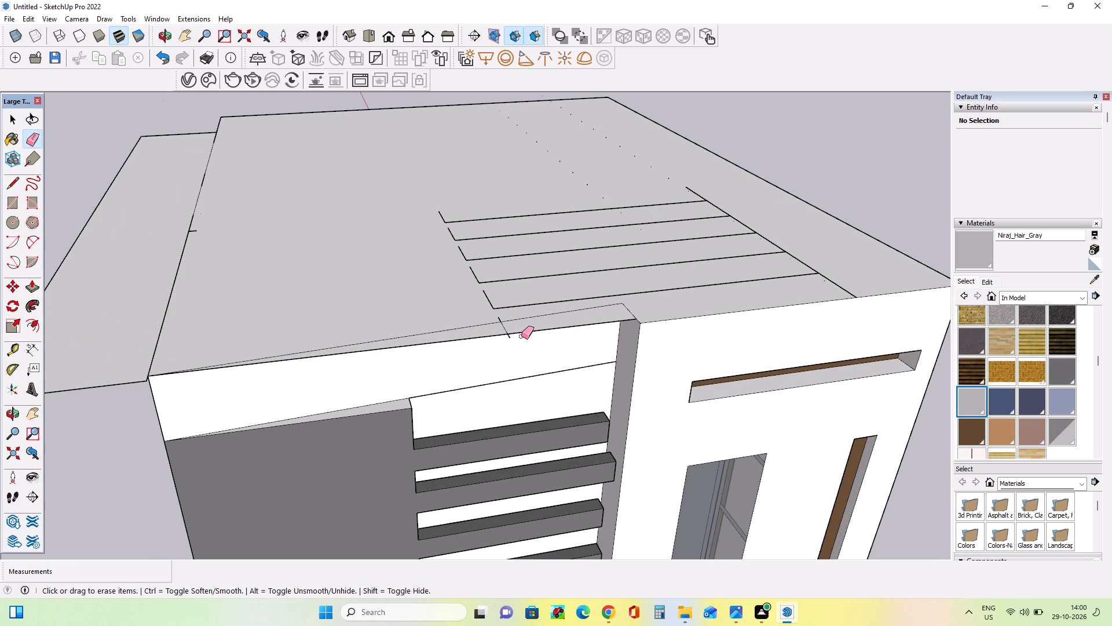
scroll(513, 337, "up", 3)
left_click(509, 337)
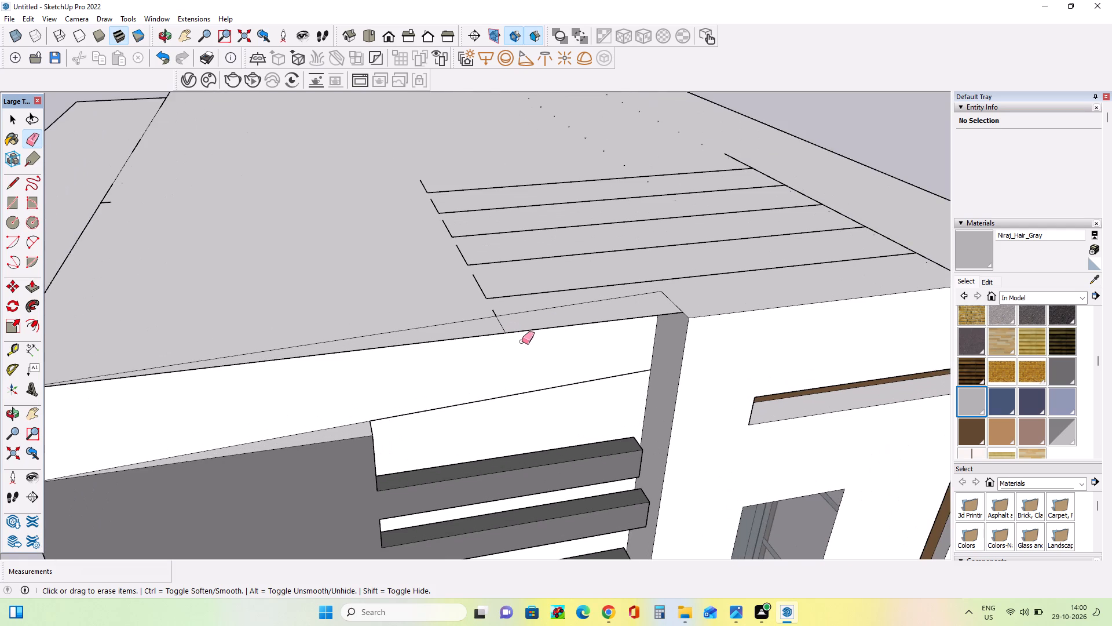
Draw a rectangle about 68' 10" by 5' 4" on the roof, from the pillar corner to the side overhang line.
scroll(522, 341, "down", 7)
middle_click_drag(583, 343, 613, 254)
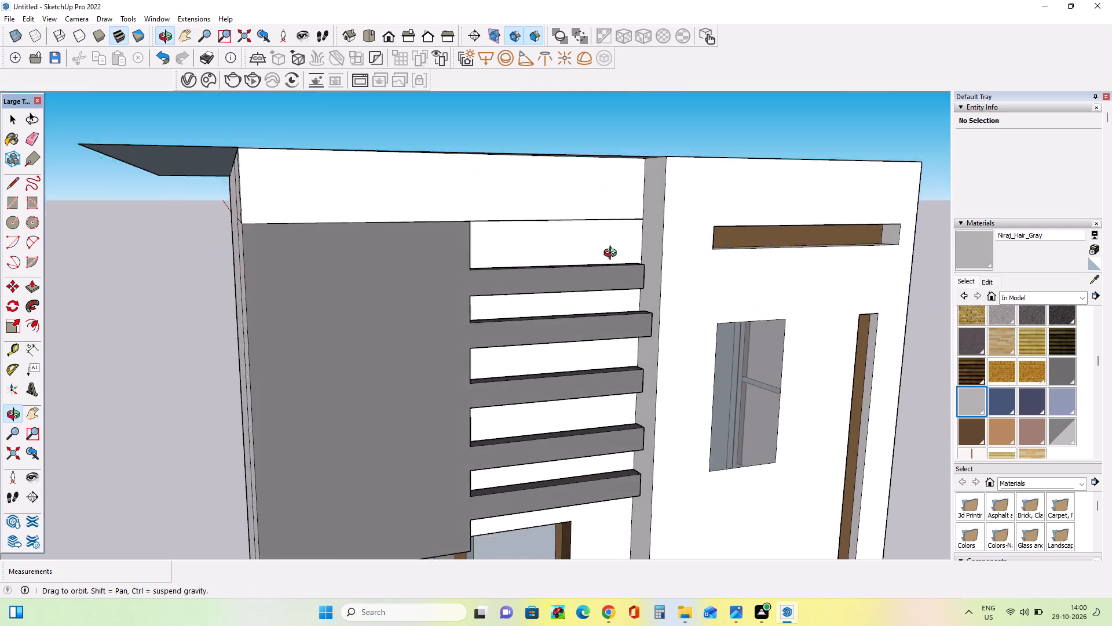
middle_click_drag(613, 254, 621, 324)
middle_click_drag(643, 311, 648, 344)
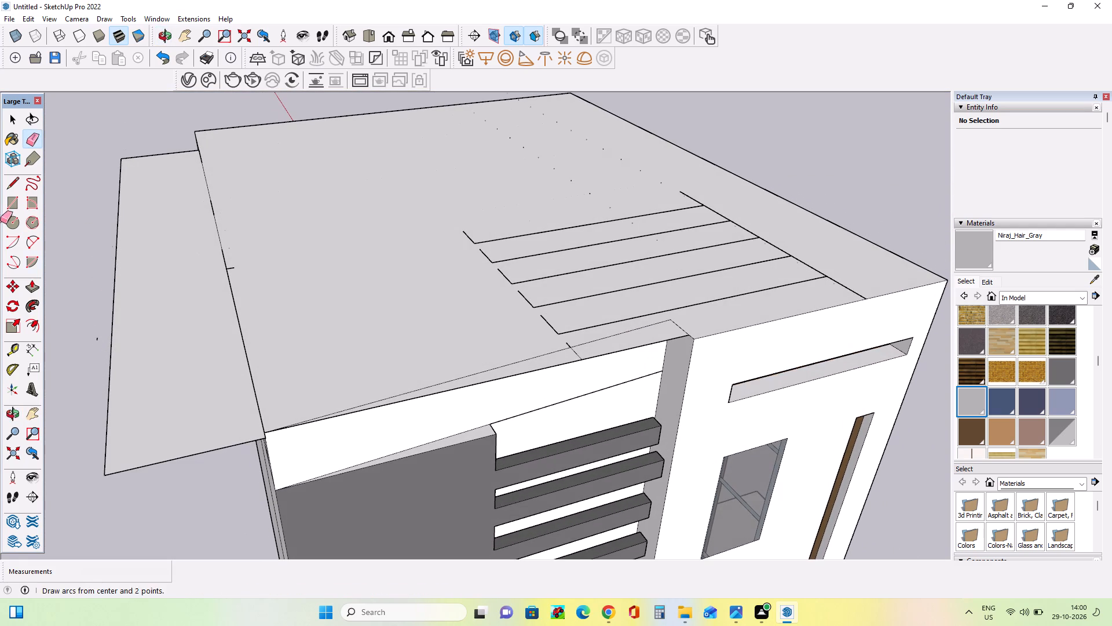
left_click(9, 203)
left_click(686, 337)
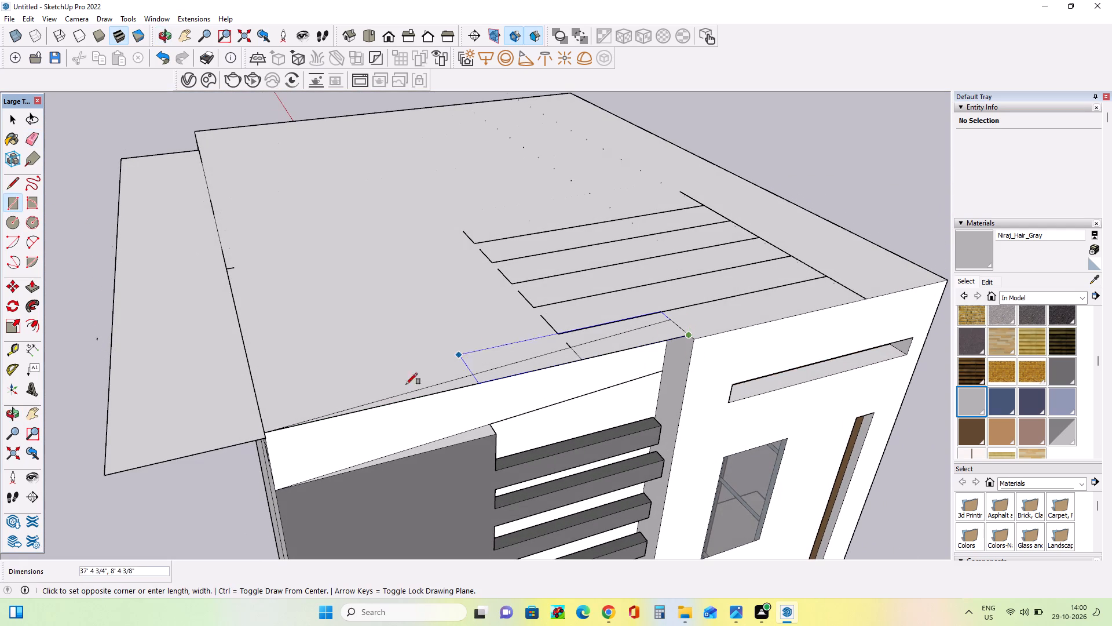
left_click(263, 417)
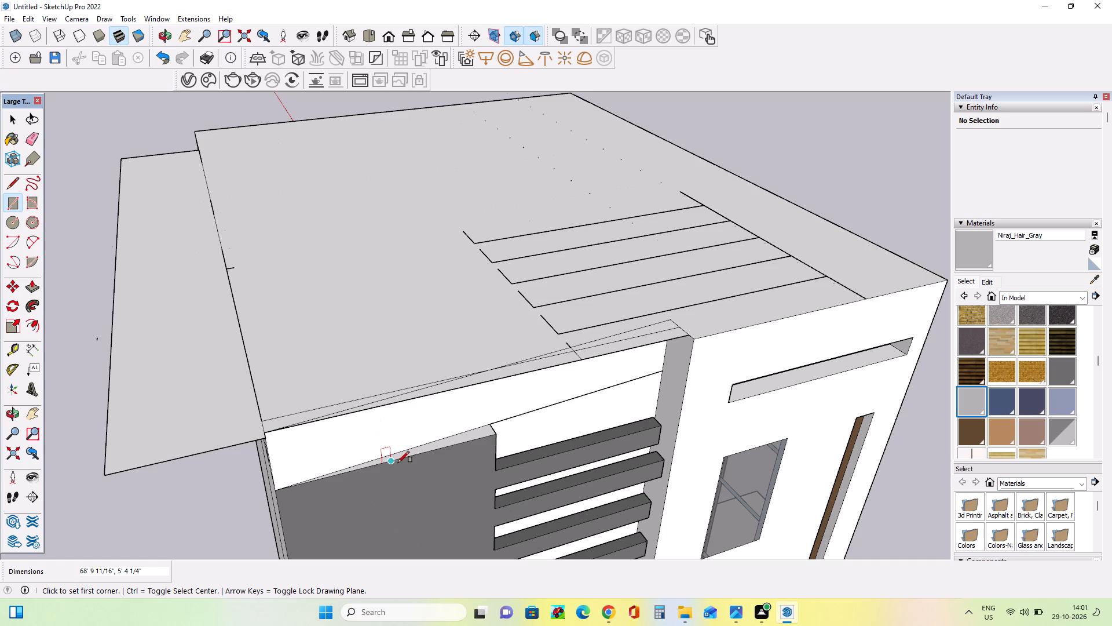
Select the side overhang and main roof surfaces to check how the roof face is divided, and clear the selection.
middle_click_drag(475, 417, 477, 424)
middle_click_drag(477, 424, 614, 415)
scroll(614, 414, "down", 1)
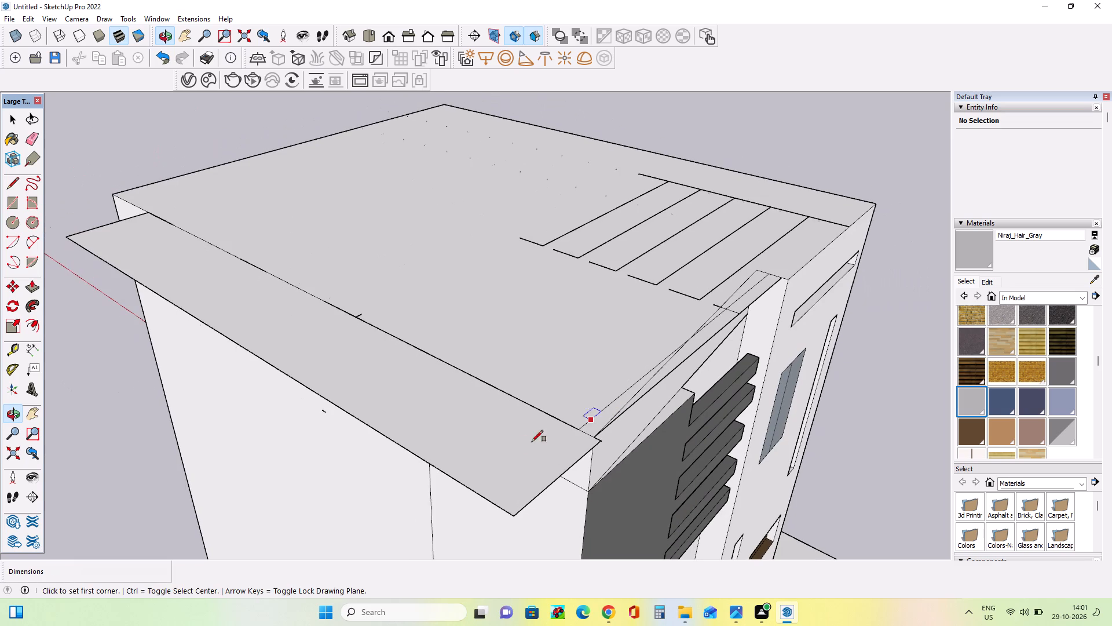
left_click(9, 117)
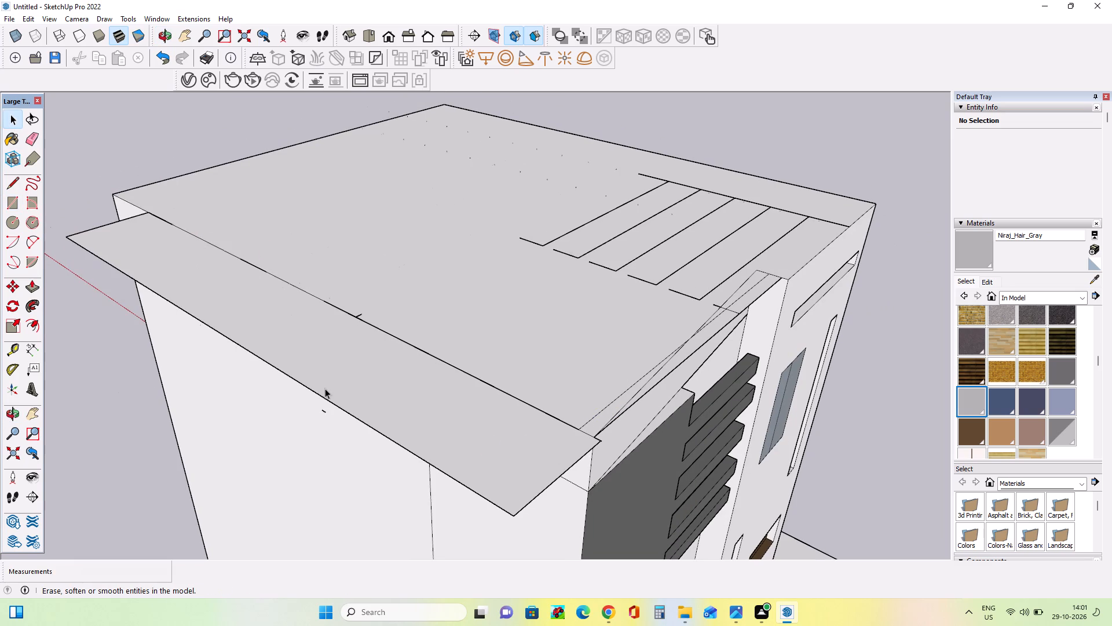
left_click(325, 388)
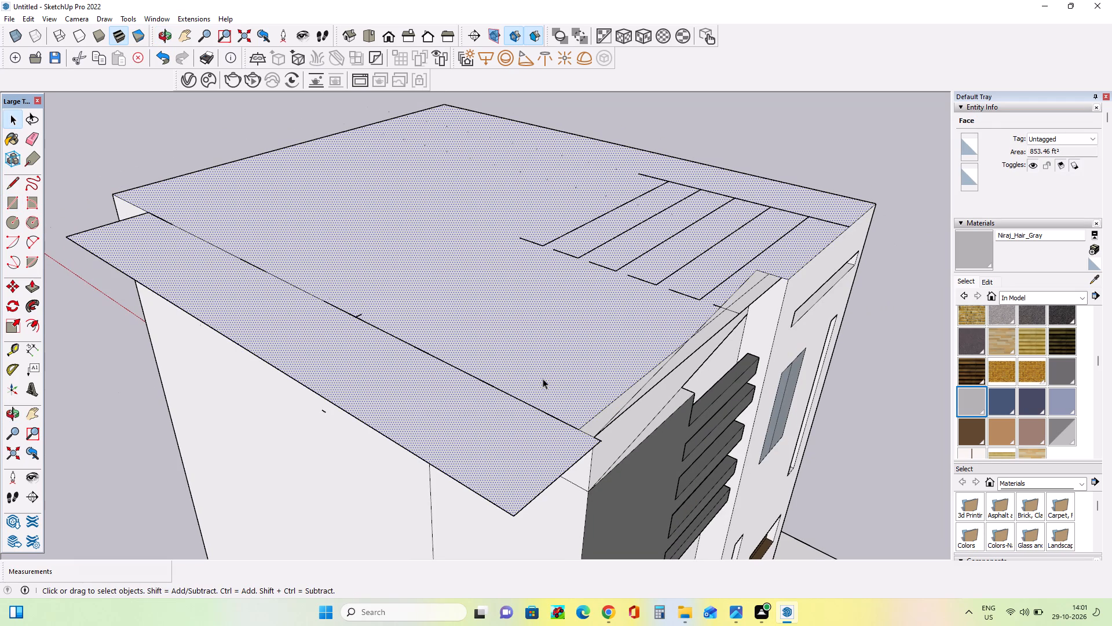
left_click(543, 378)
left_click(886, 352)
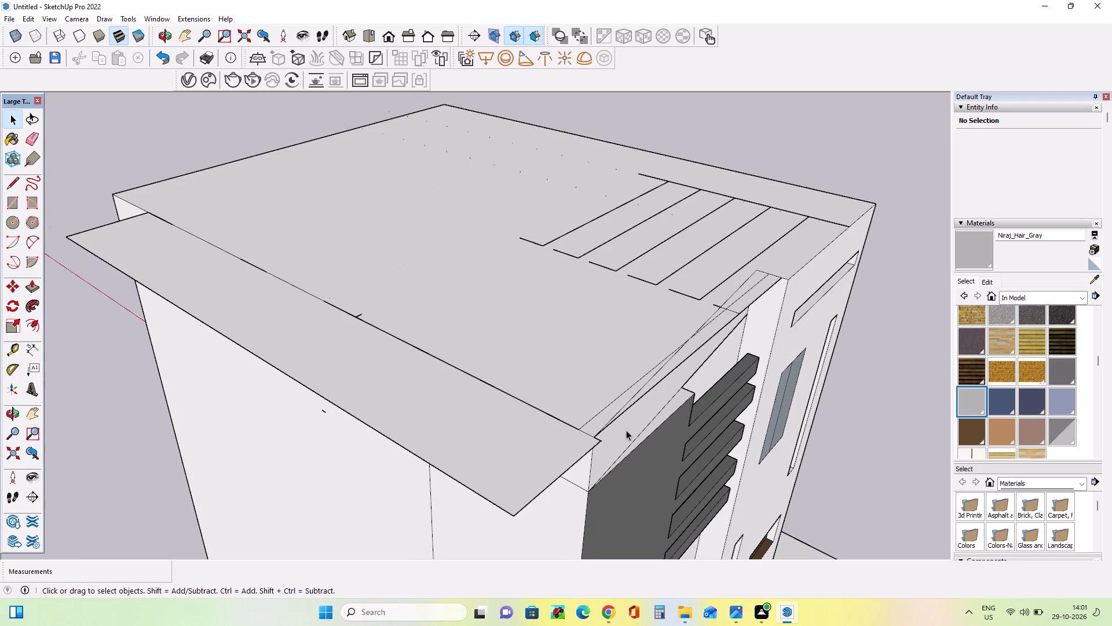
Draw a rectangle about 132' 5" by 16' 2" on the side overhang, from its outer front corner to its back edge.
scroll(543, 366, "down", 1)
middle_click_drag(543, 360, 555, 372)
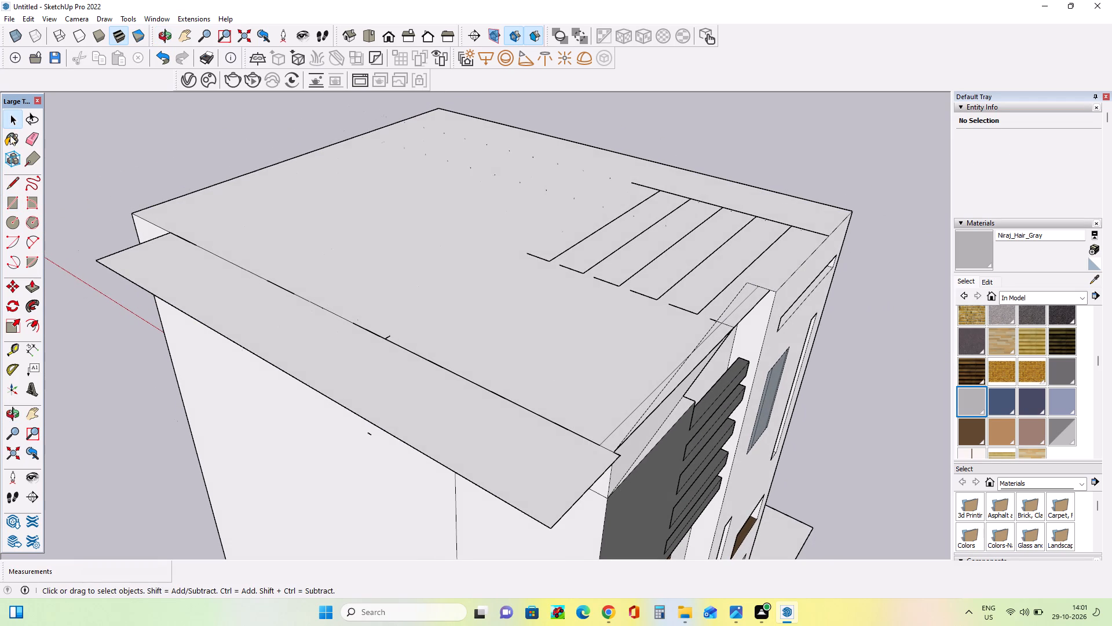
left_click(12, 204)
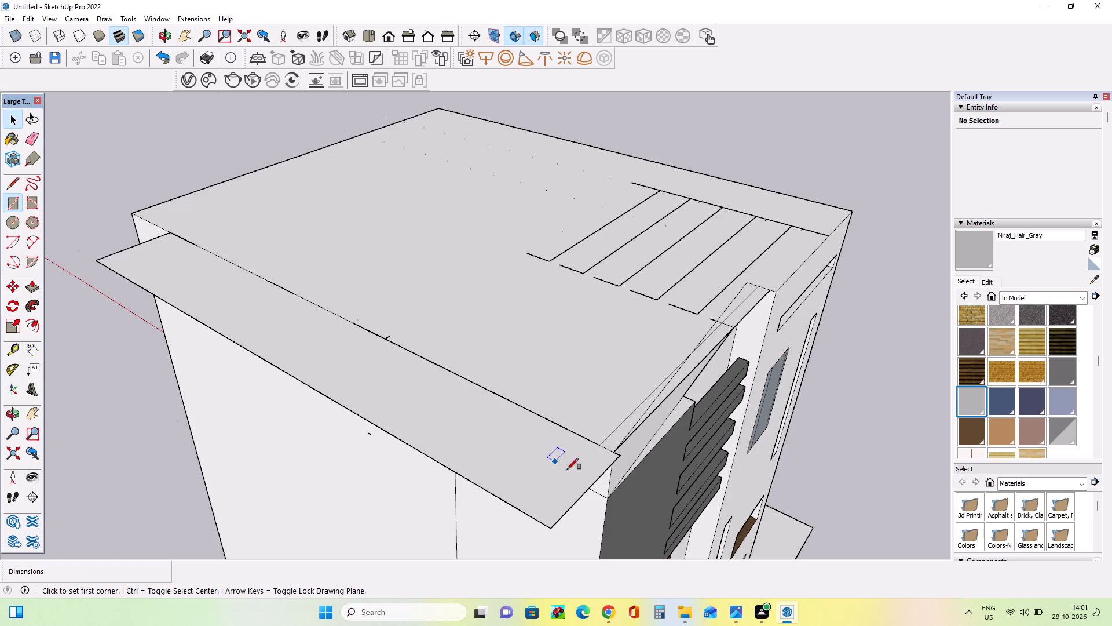
left_click(552, 529)
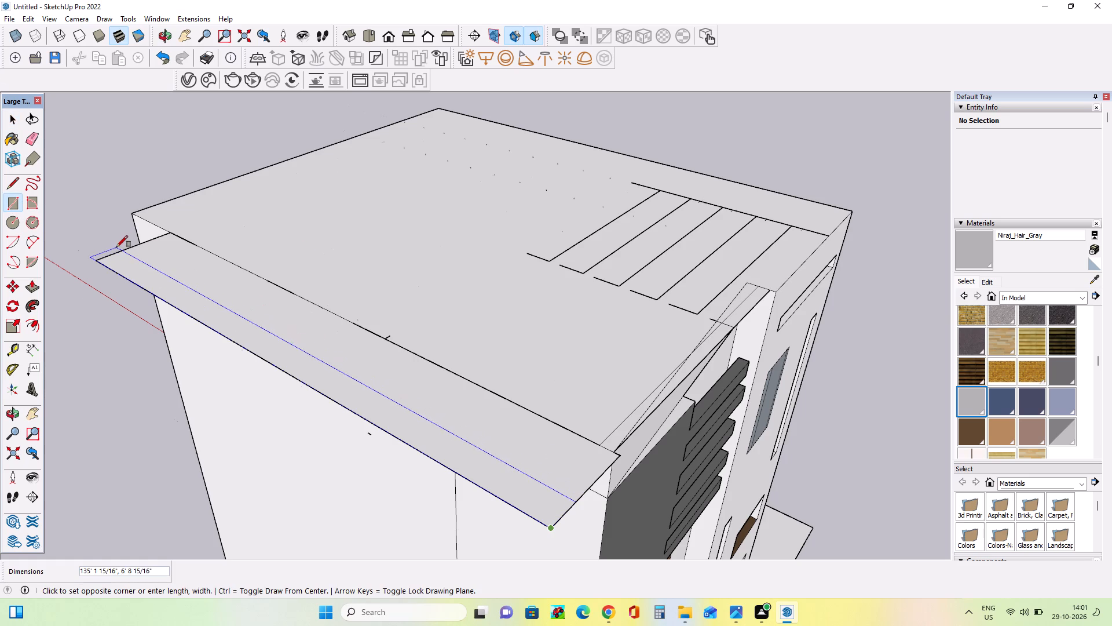
left_click(156, 236)
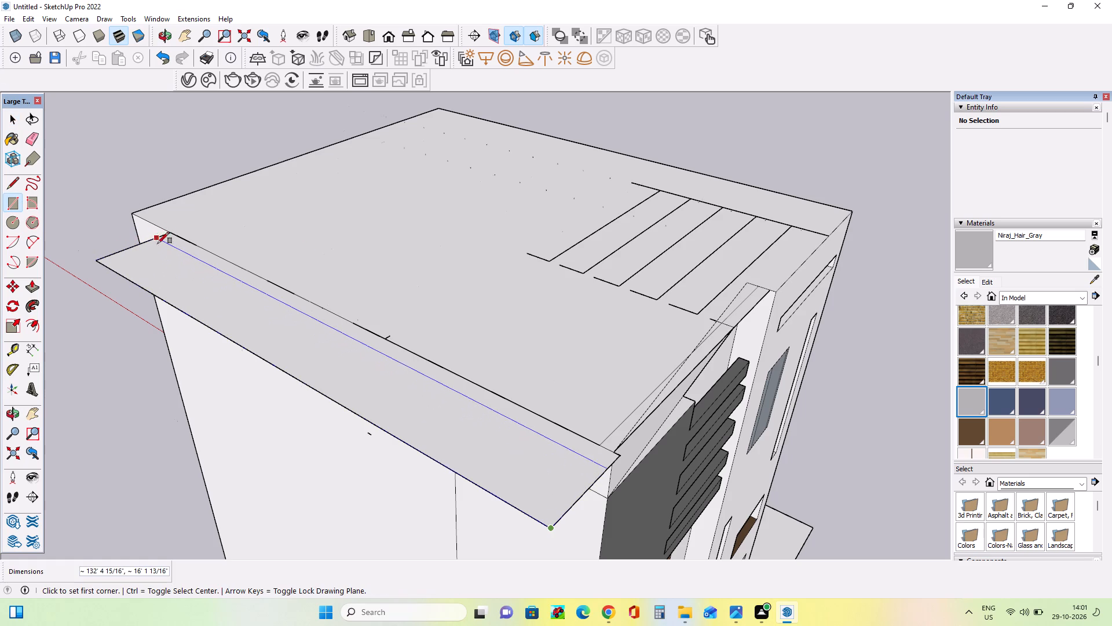
Select the outer rectangular face of the side overhang.
left_click(10, 119)
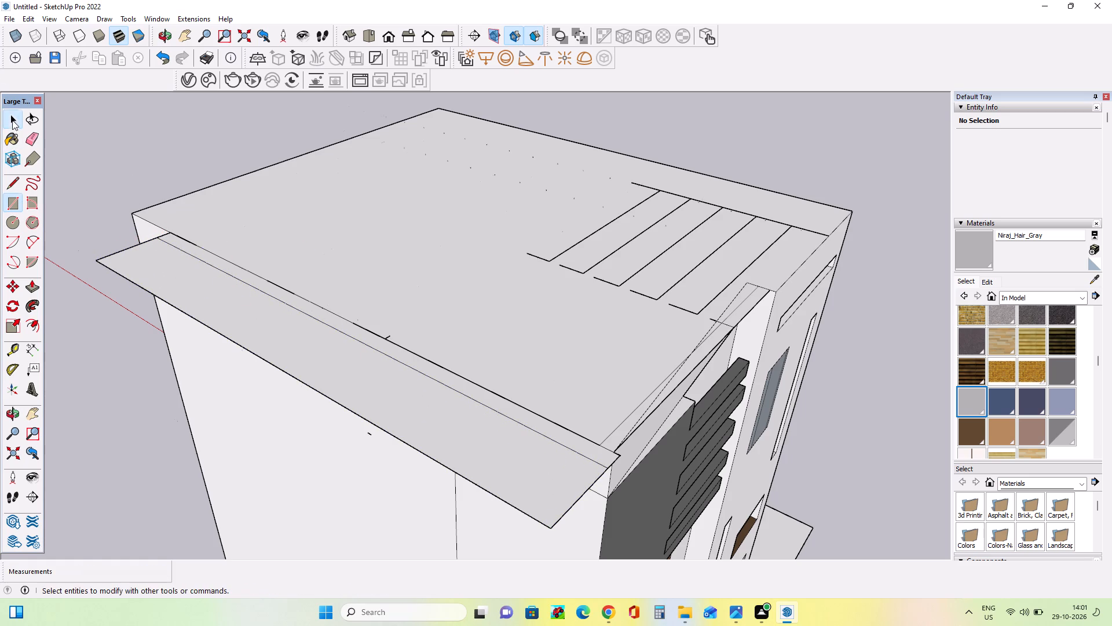
left_click(330, 351)
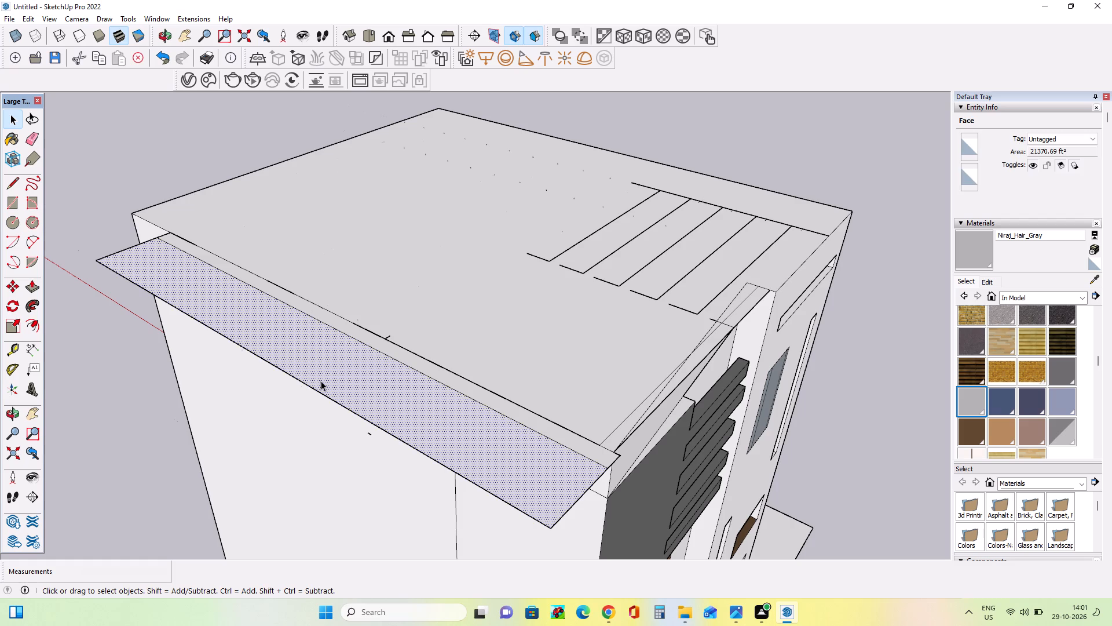
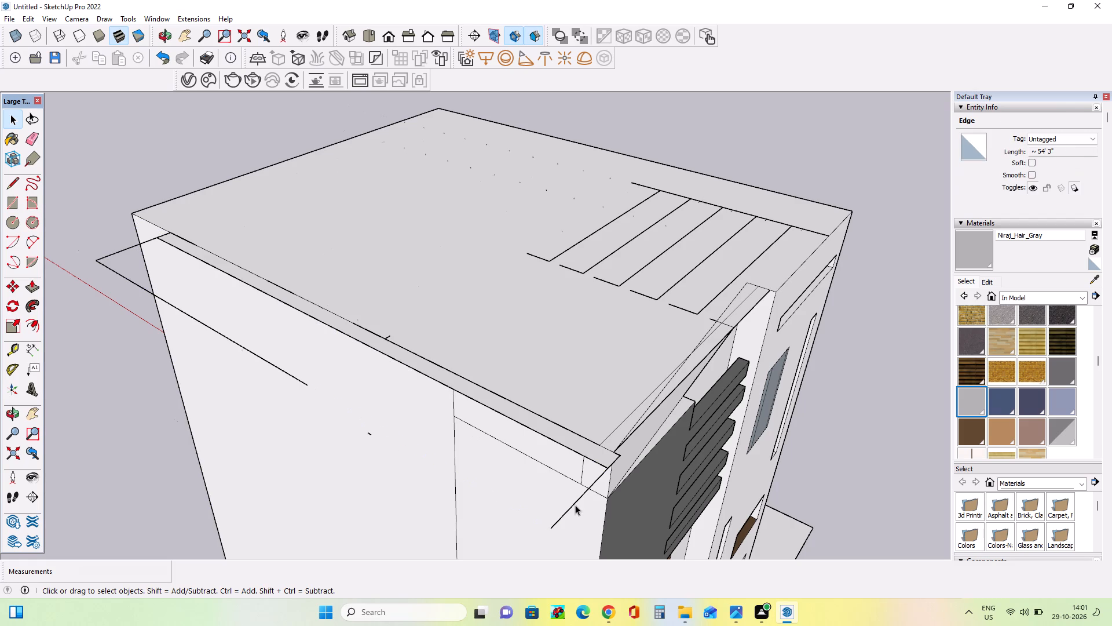
Delete the leftover overhang edge that projects outward from the roof's front corner.
left_click(575, 502)
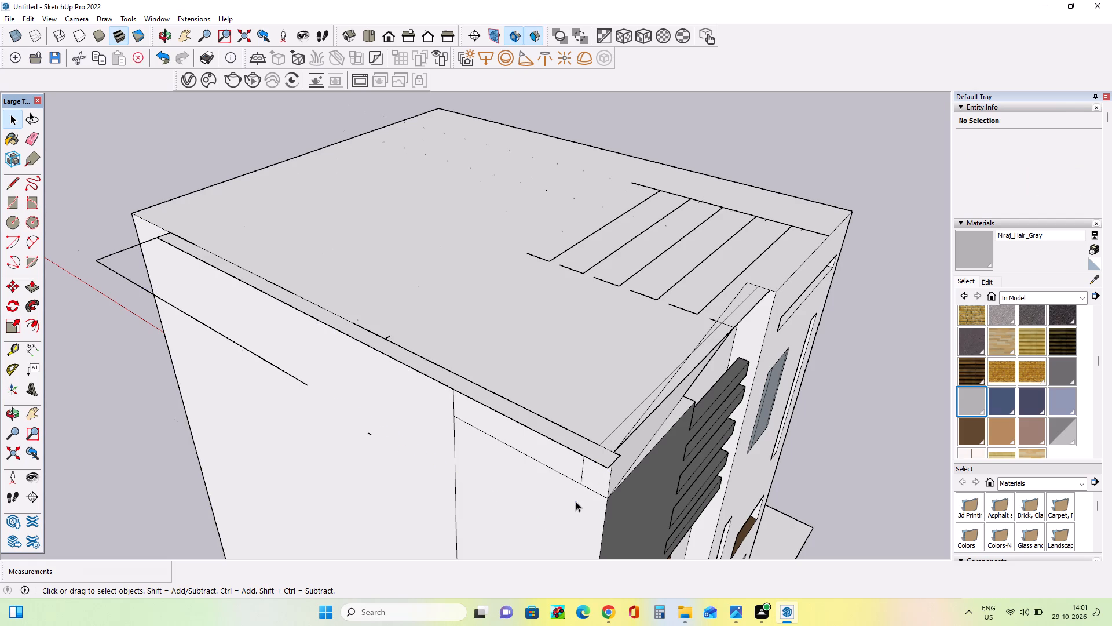
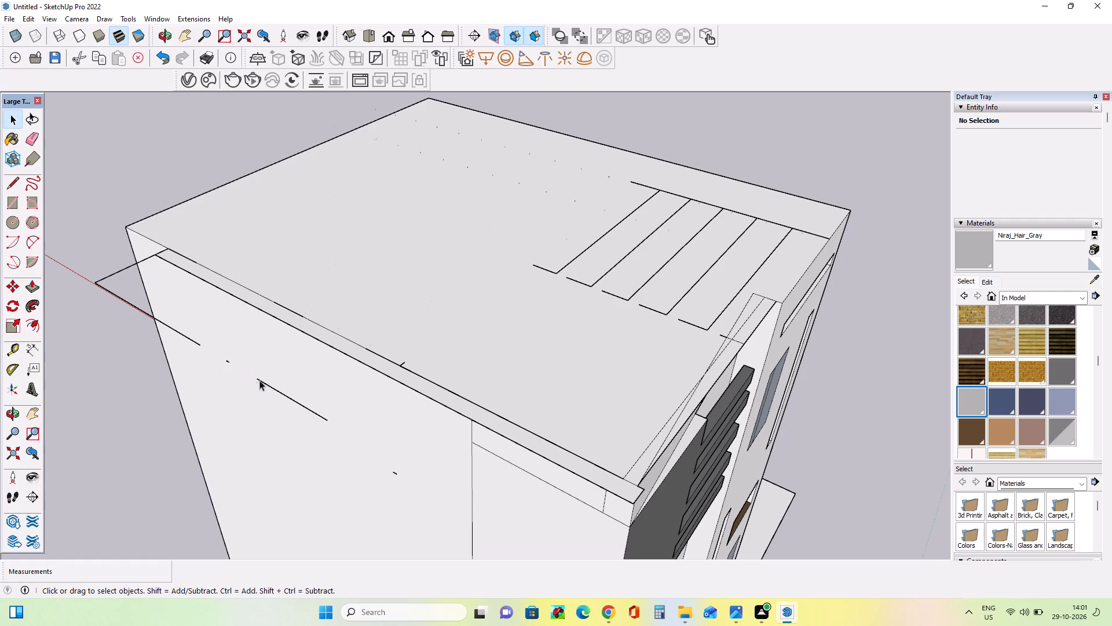
Delete the longer leftover overhang edge segments running in a broken line alongside the long side wall below the roof.
left_click(266, 385)
key("Delete")
left_click(297, 403)
key("Delete")
left_click(326, 418)
key("Delete")
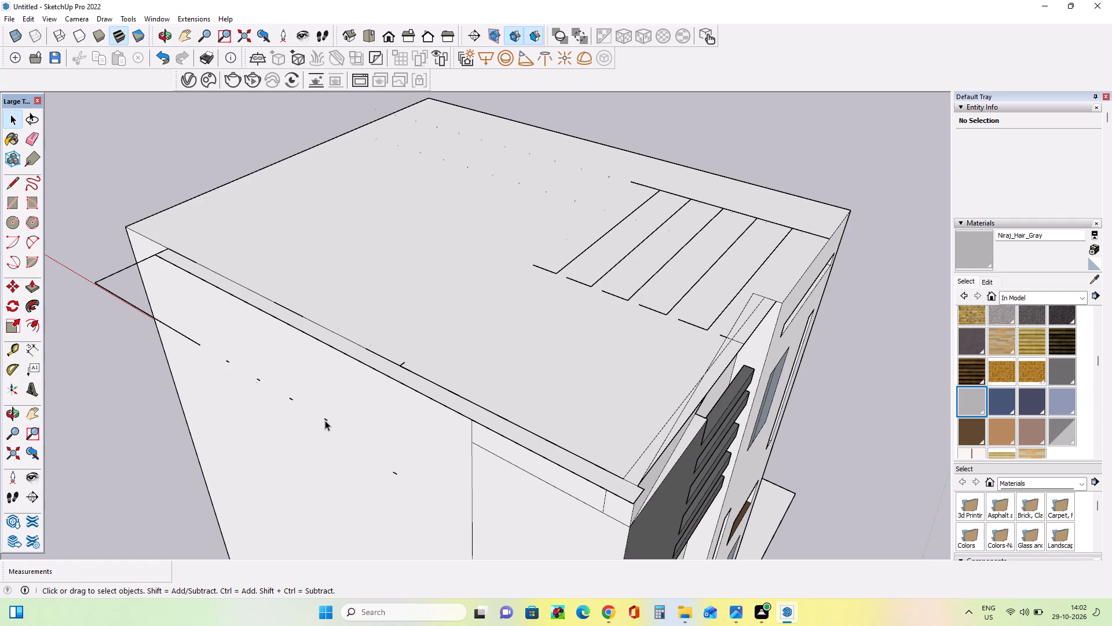
Delete the tiny leftover edge stubs remaining along the same broken overhang line beside the long side wall.
left_click(325, 420)
scroll(324, 420, "up", 7)
left_click(327, 417)
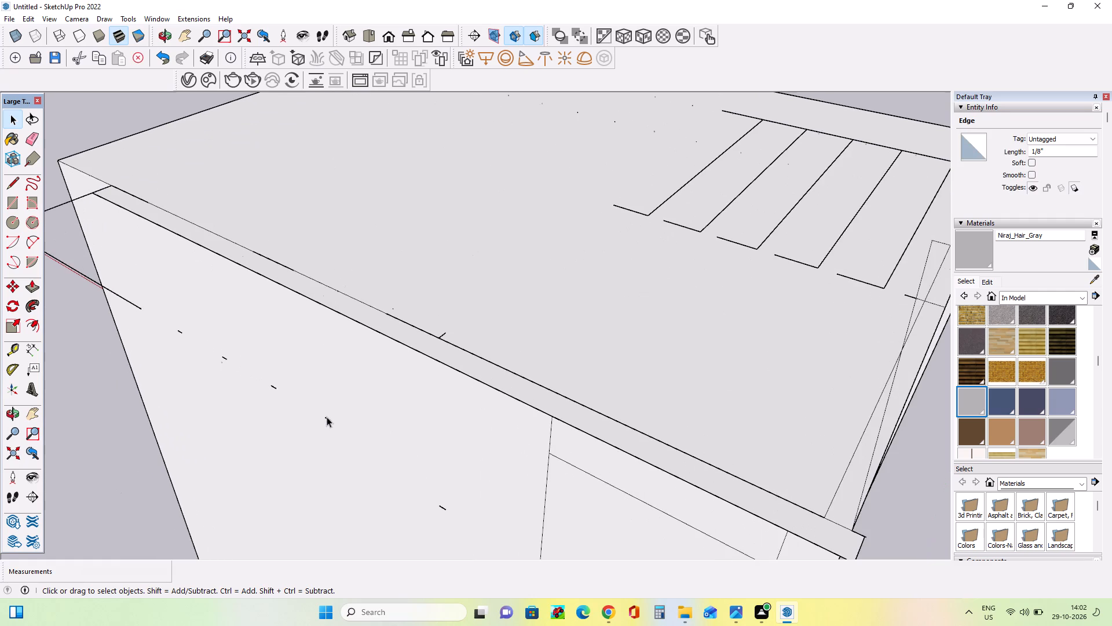
key("Delete")
left_click(469, 526)
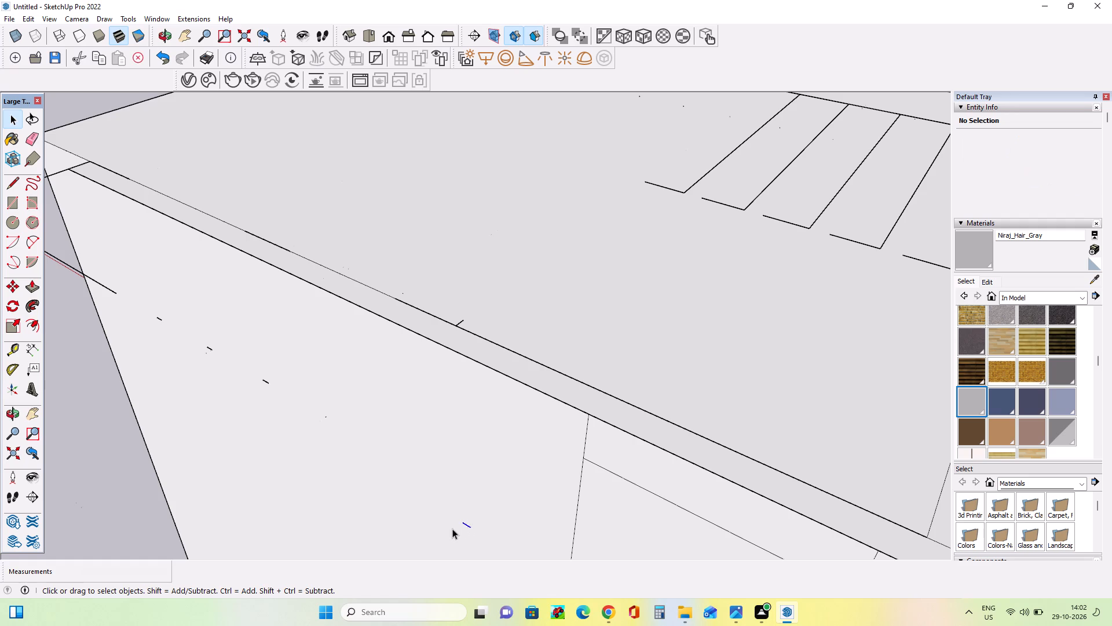
key("Delete")
left_click(266, 383)
key("Delete")
left_click(209, 347)
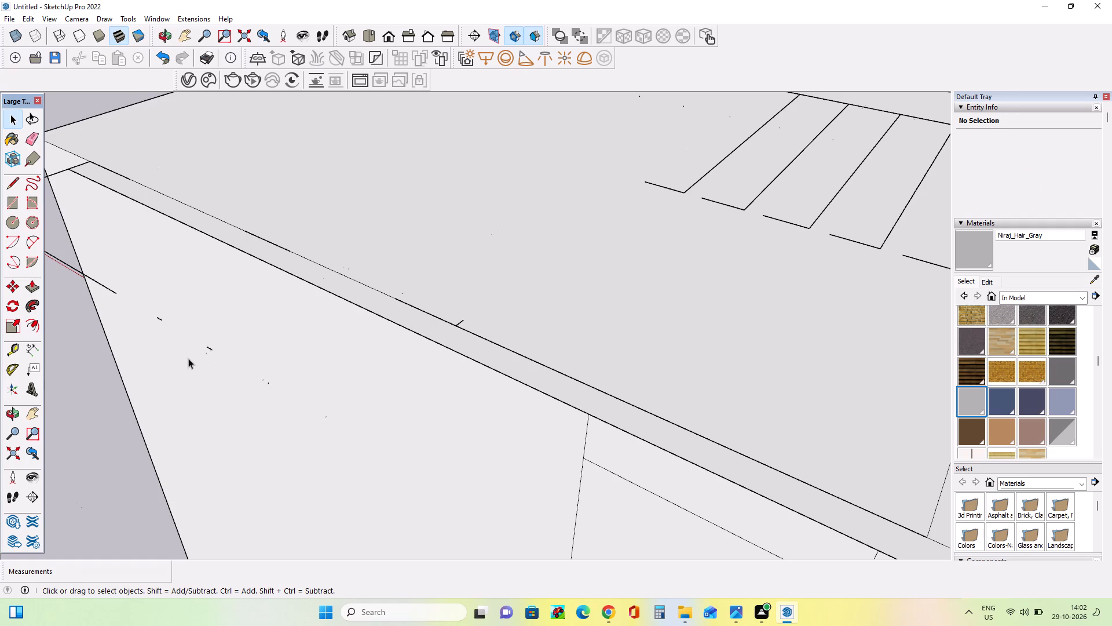
key("Delete")
left_click(211, 347)
scroll(209, 353, "up", 2)
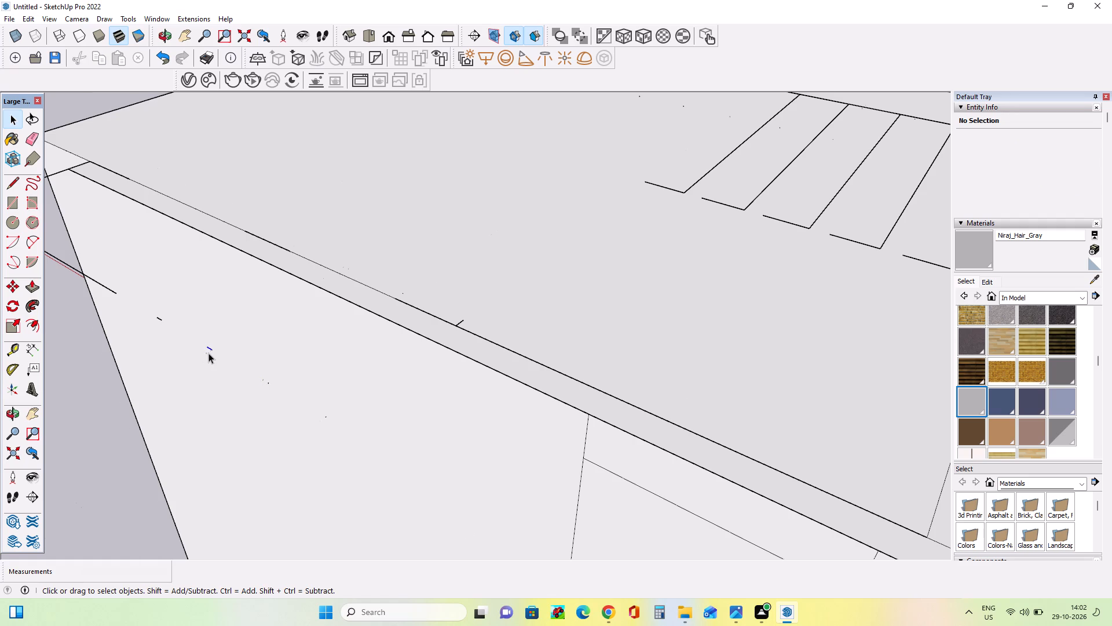
scroll(209, 353, "up", 1)
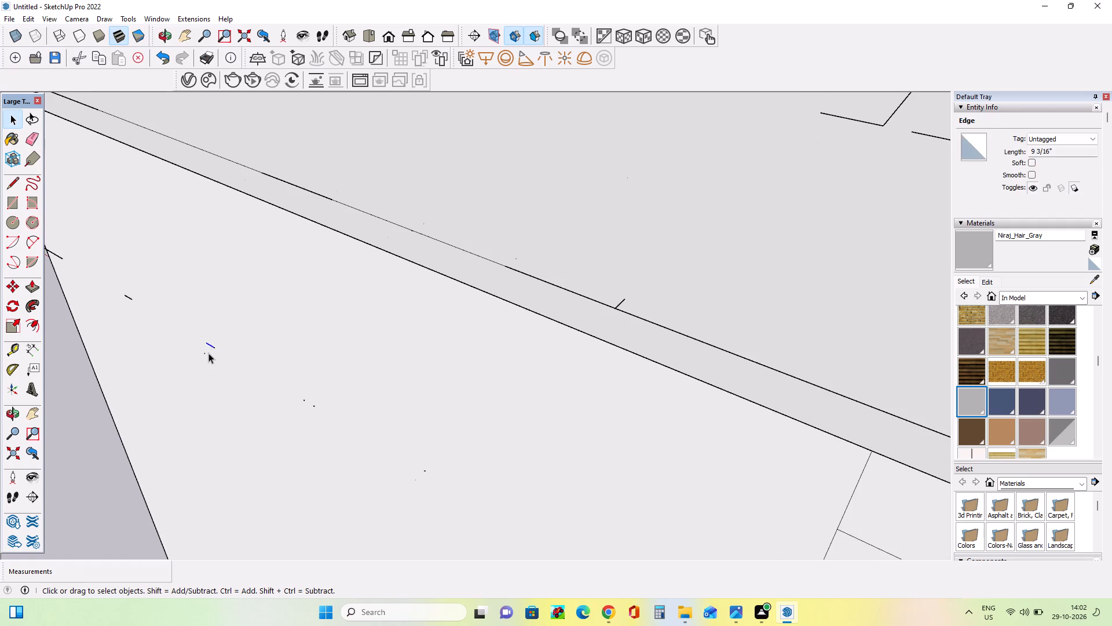
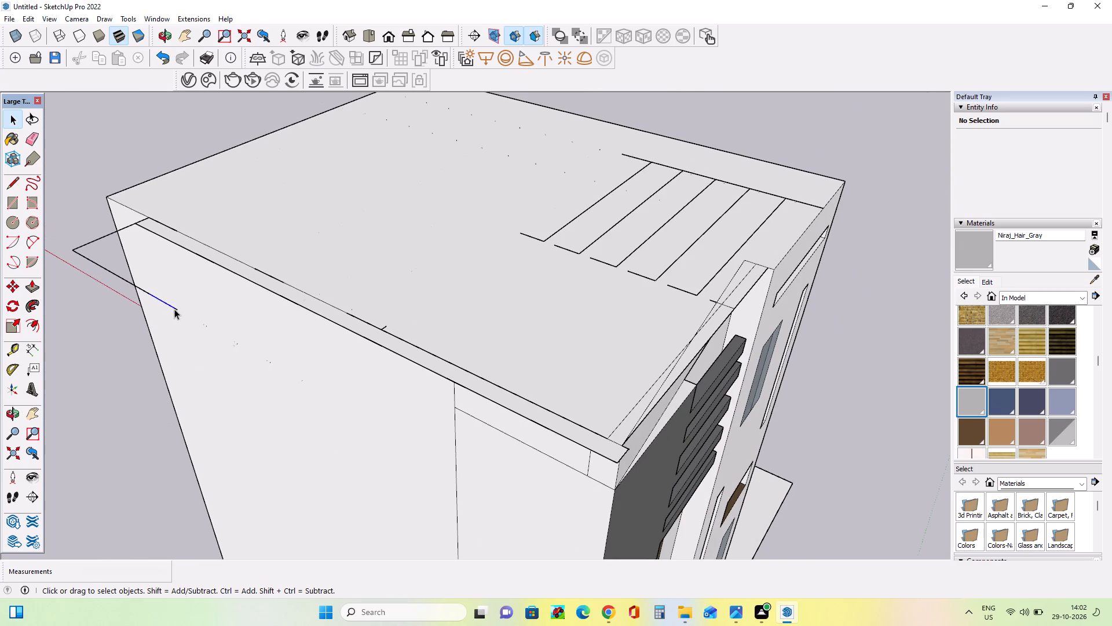
Delete the remaining overhang edge segments at the rear end of the long side wall, including the short return edge at the corner.
left_click(140, 287)
key("Delete")
left_click(119, 276)
key("Delete")
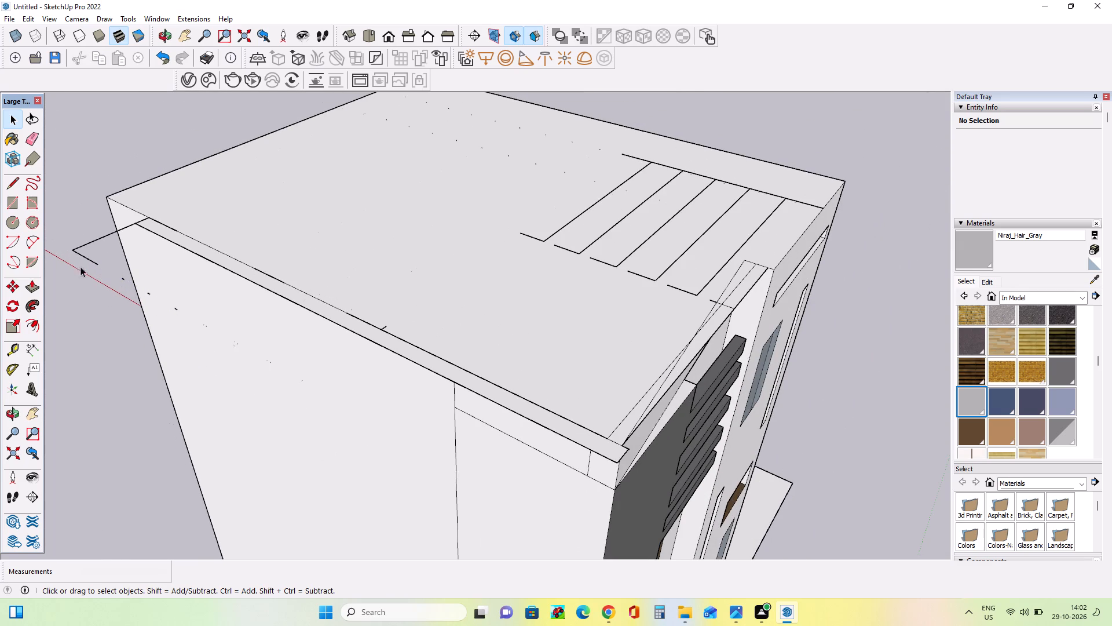
left_click(93, 263)
key("Delete")
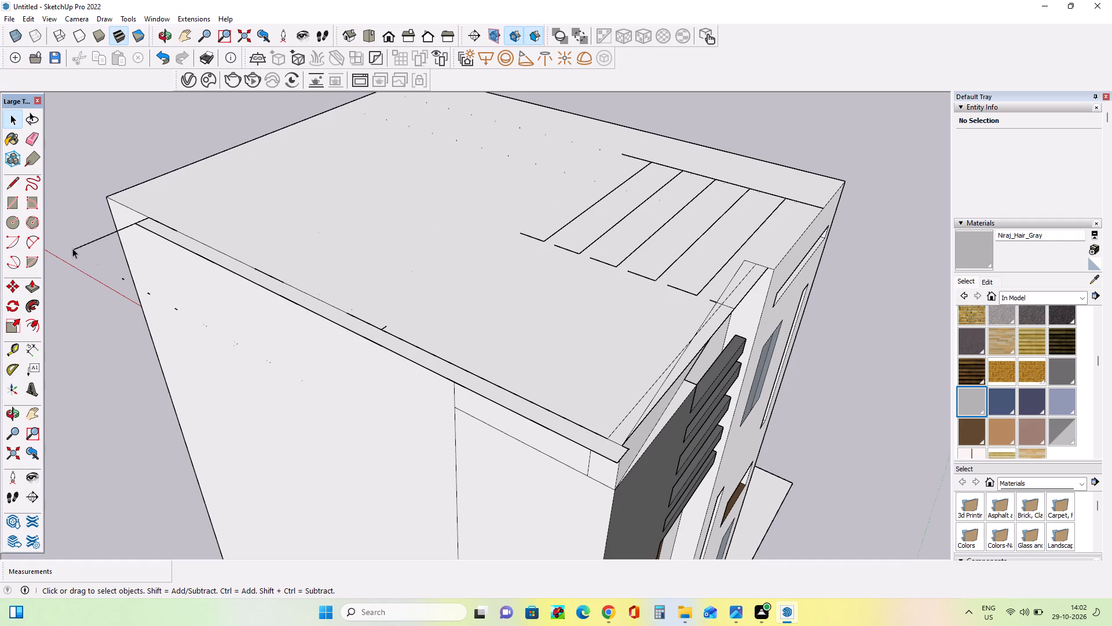
left_click(73, 249)
key("Delete")
Delete the tiny leftover edge stubs along the broken overhang line near the rear corner of the long side wall.
scroll(73, 252, "up", 3)
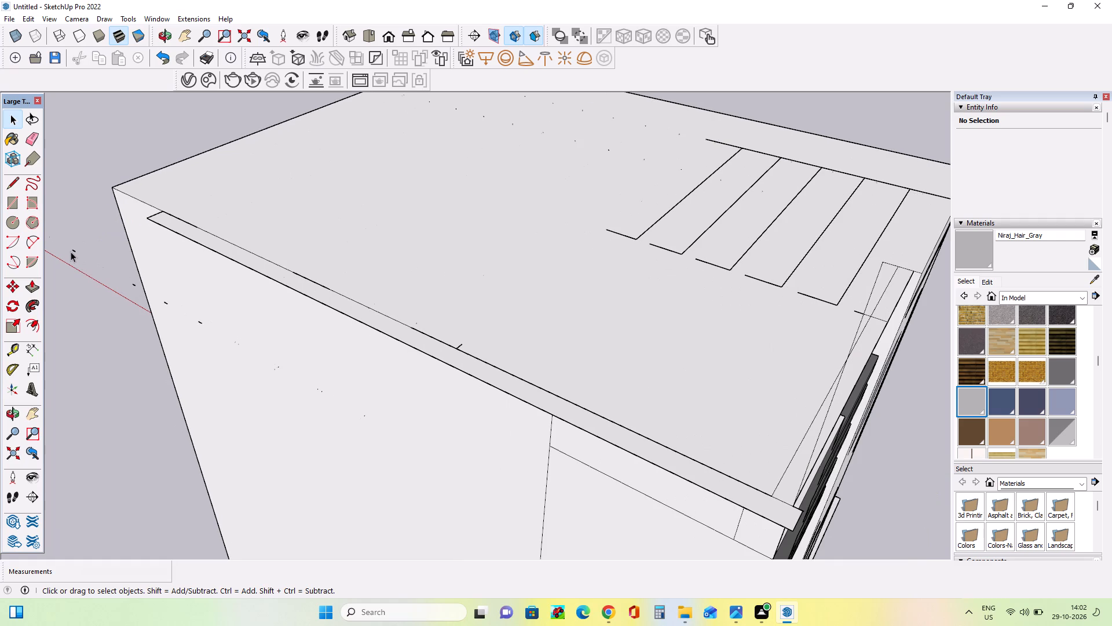
left_click(74, 250)
key("Delete")
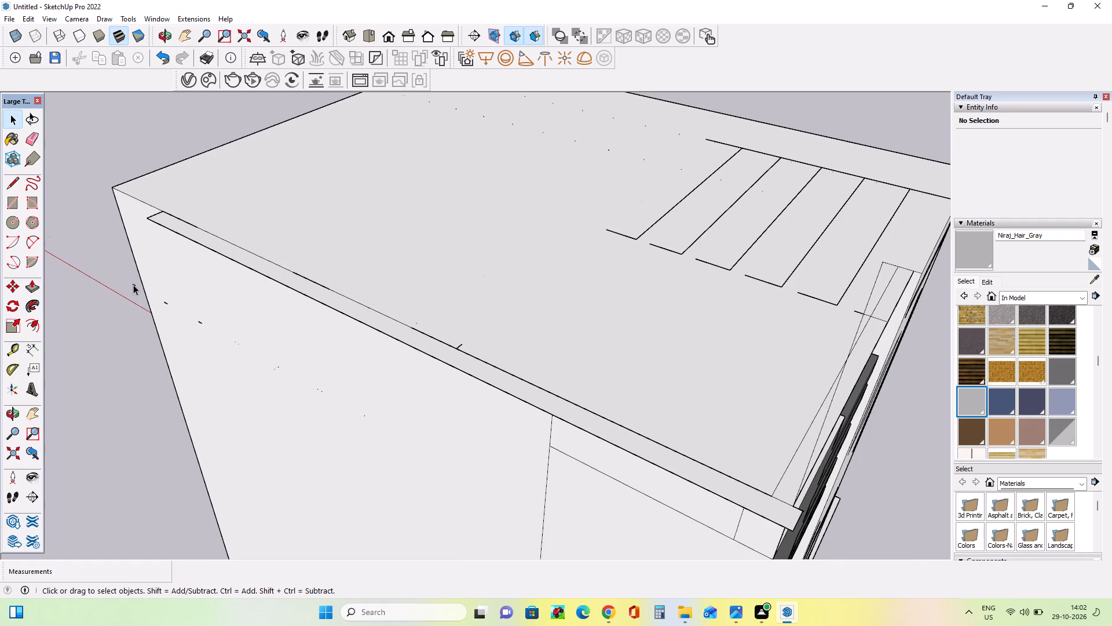
left_click(133, 285)
key("Delete")
left_click(165, 301)
key("Delete")
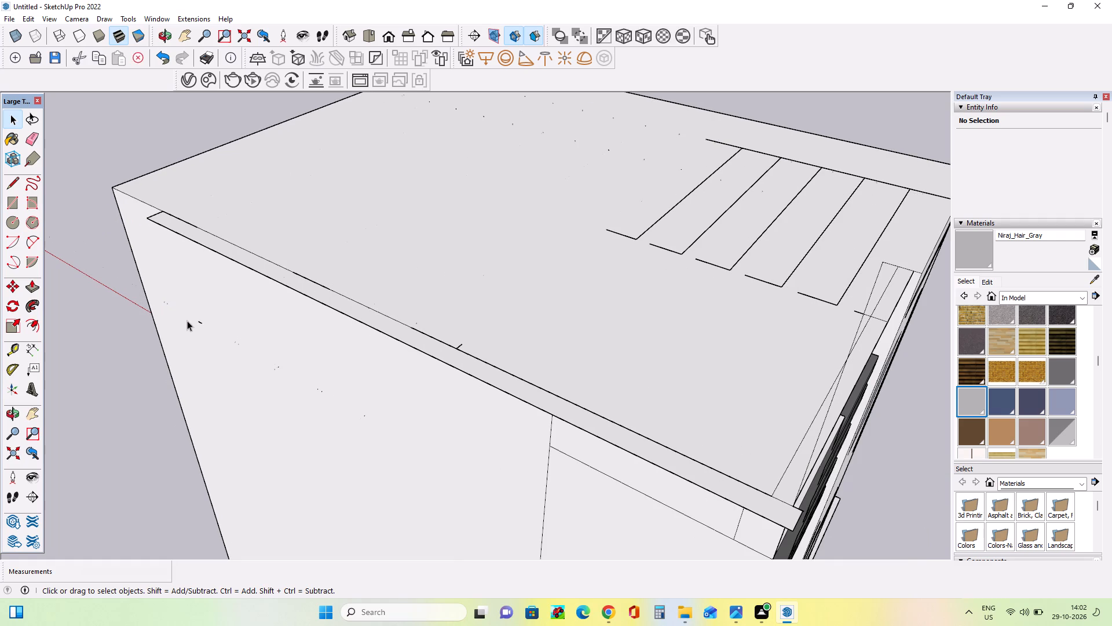
left_click(200, 321)
key("Delete")
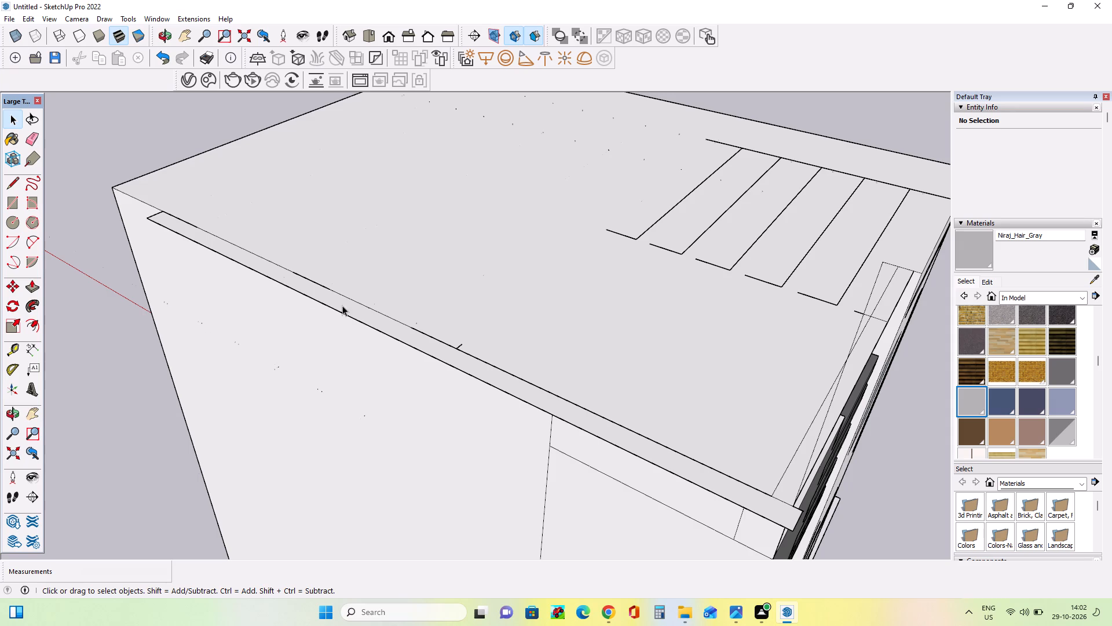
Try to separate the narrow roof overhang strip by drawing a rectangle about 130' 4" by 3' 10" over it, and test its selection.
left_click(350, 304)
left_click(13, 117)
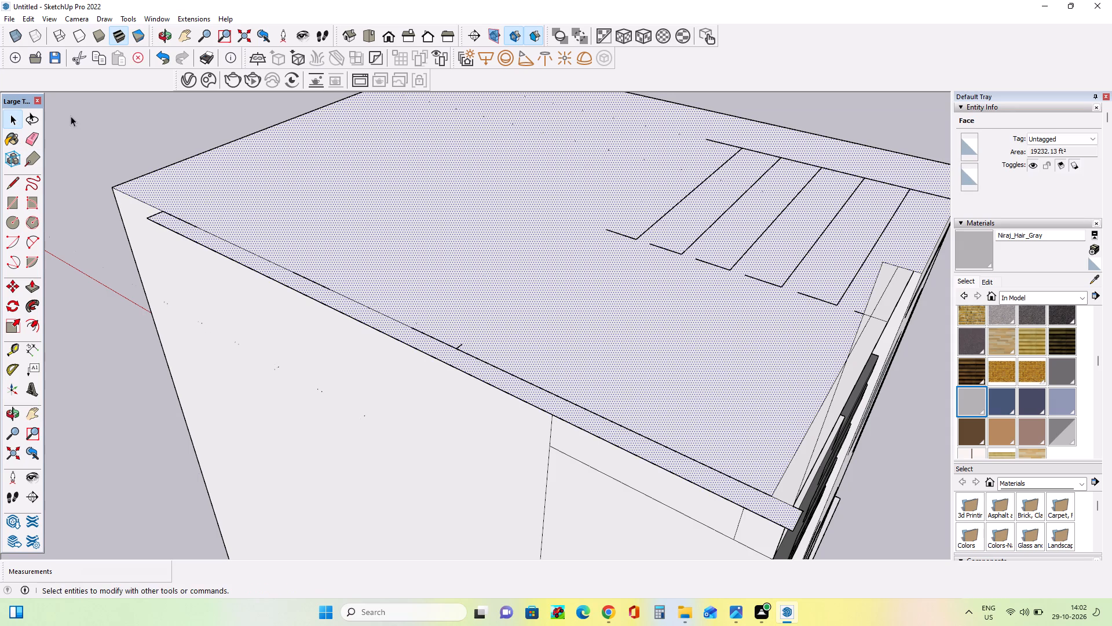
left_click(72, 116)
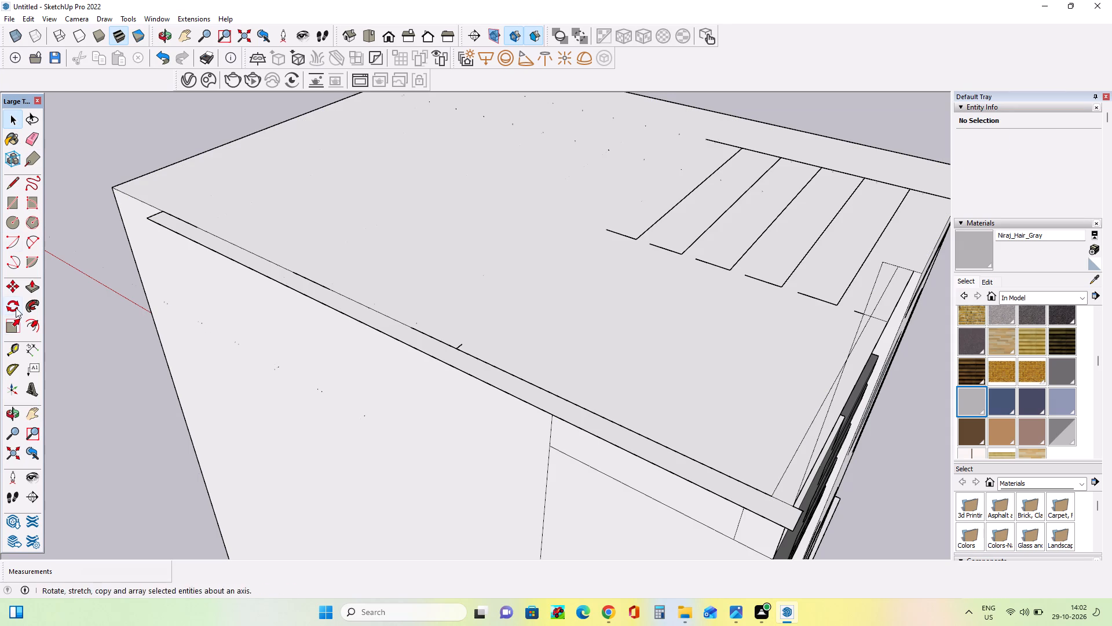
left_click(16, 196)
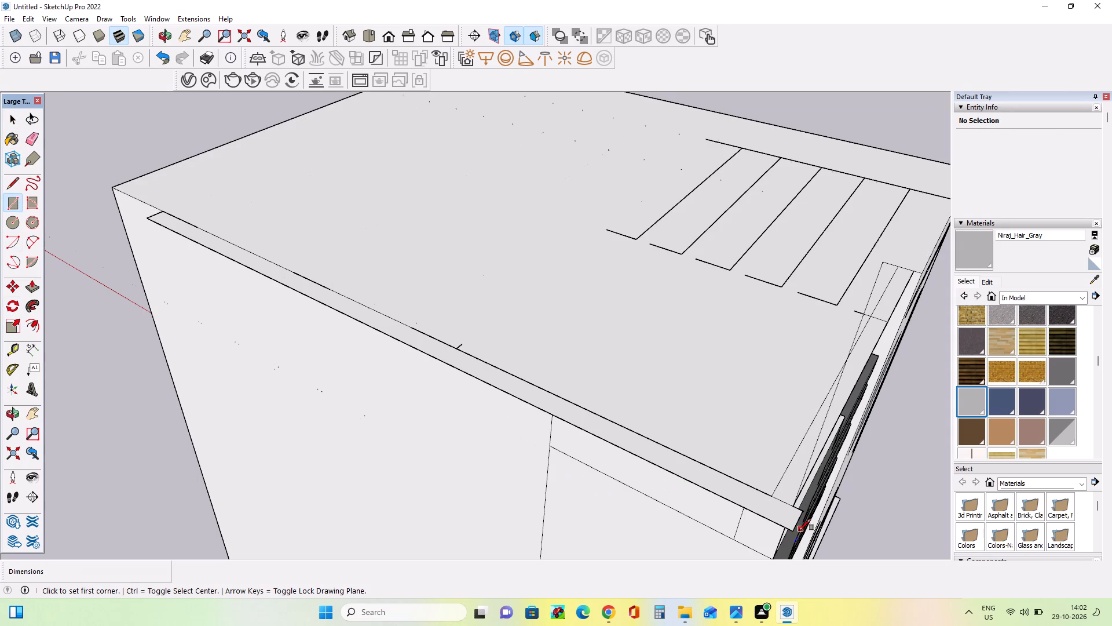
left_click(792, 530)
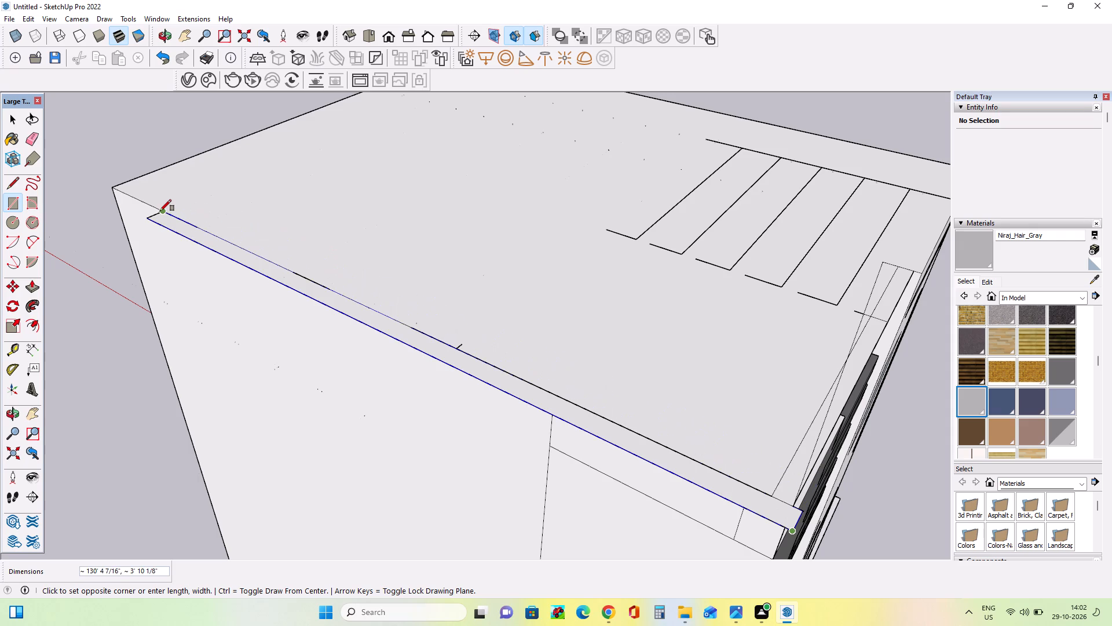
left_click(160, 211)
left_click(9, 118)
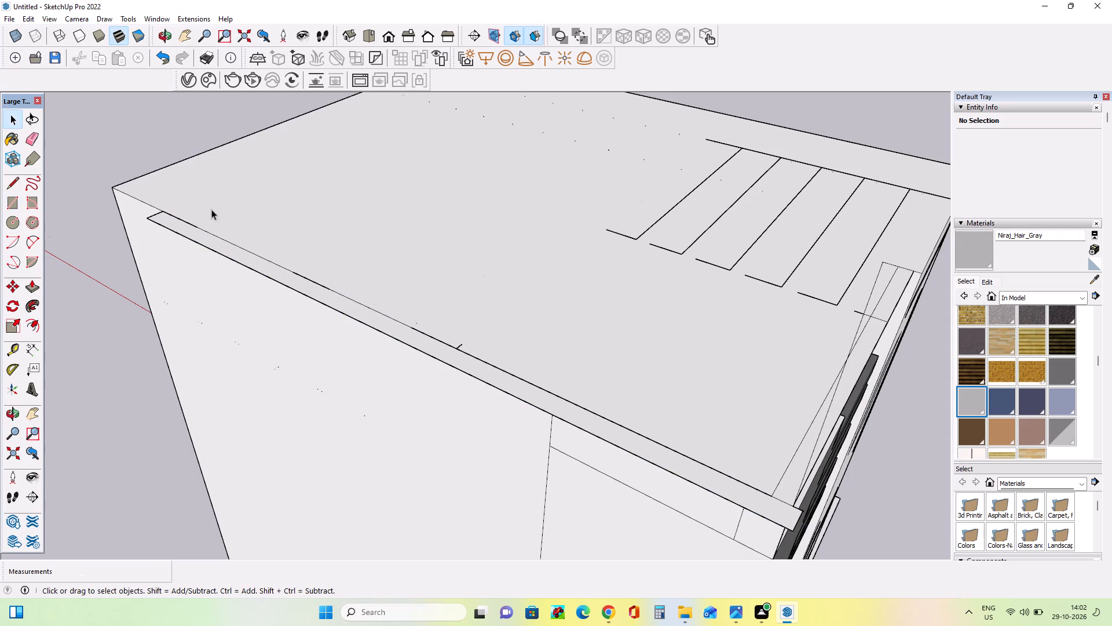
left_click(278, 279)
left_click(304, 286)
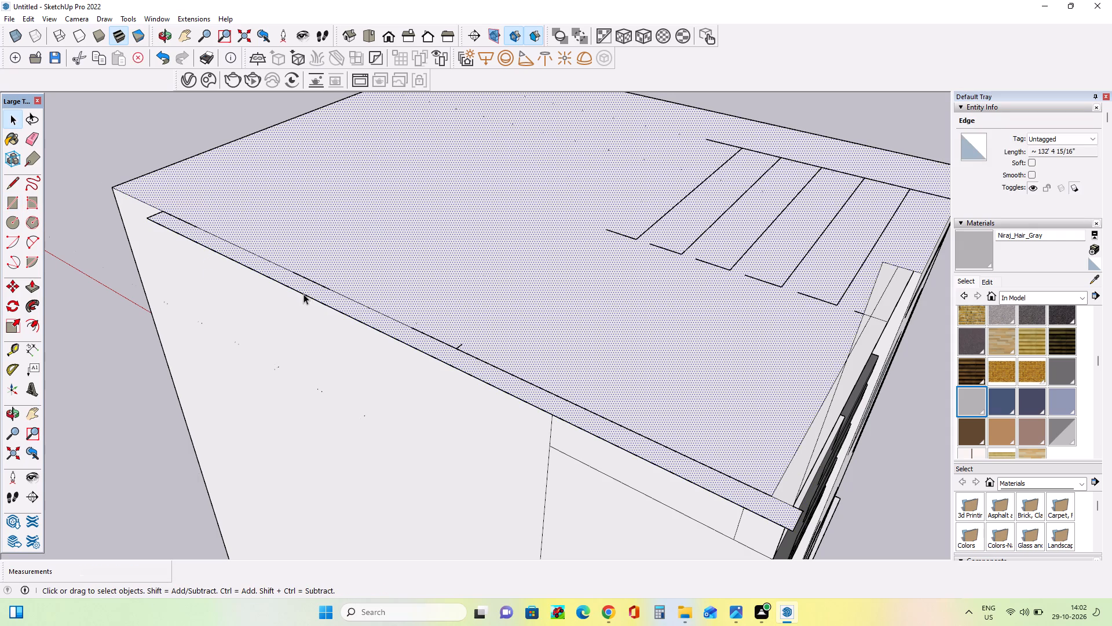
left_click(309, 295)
Draw a rectangle about 132' 5" by 3' 10" over the full roof overhang strip along the long side, and test its selection.
middle_click_drag(352, 295, 302, 323)
scroll(270, 275, "down", 3)
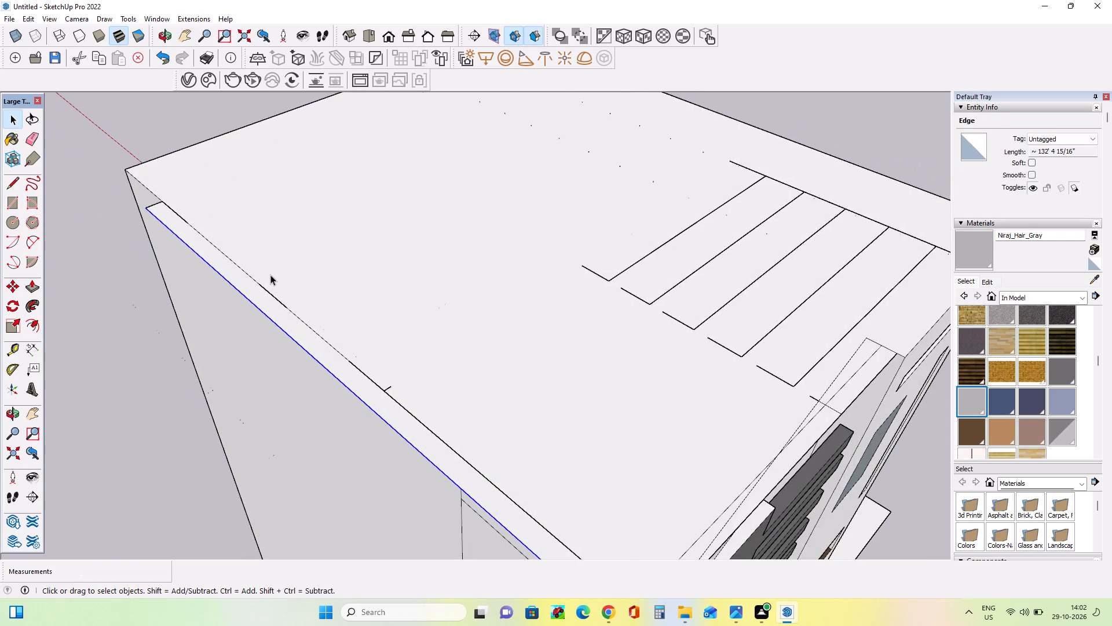
scroll(270, 275, "down", 4)
middle_click_drag(438, 307, 448, 344)
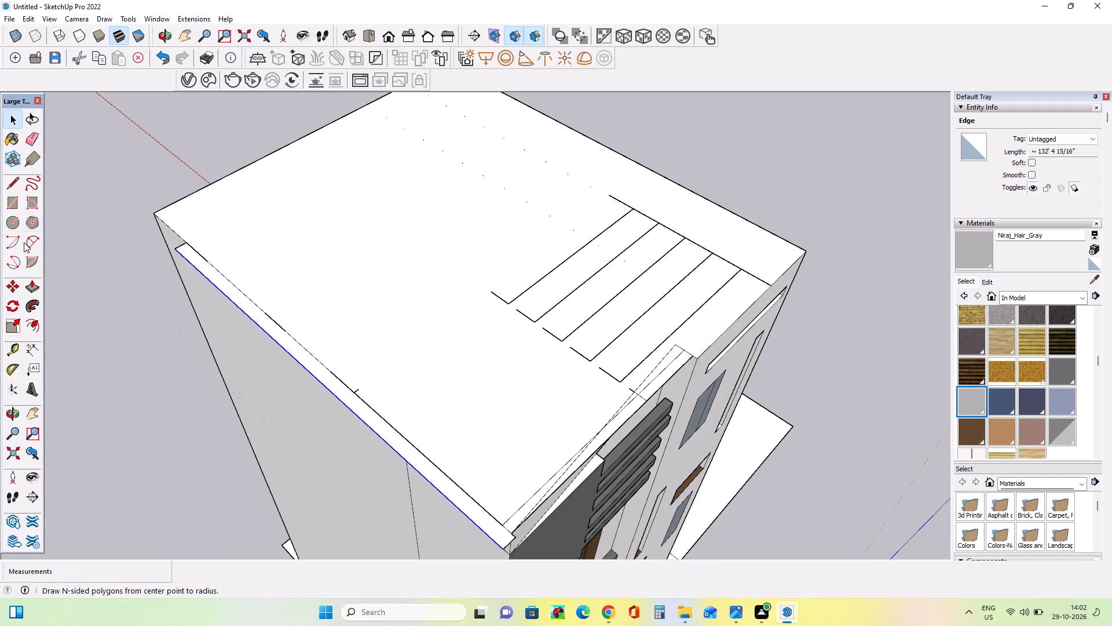
left_click(9, 199)
scroll(281, 156, "down", 3)
middle_click_drag(387, 307, 394, 328)
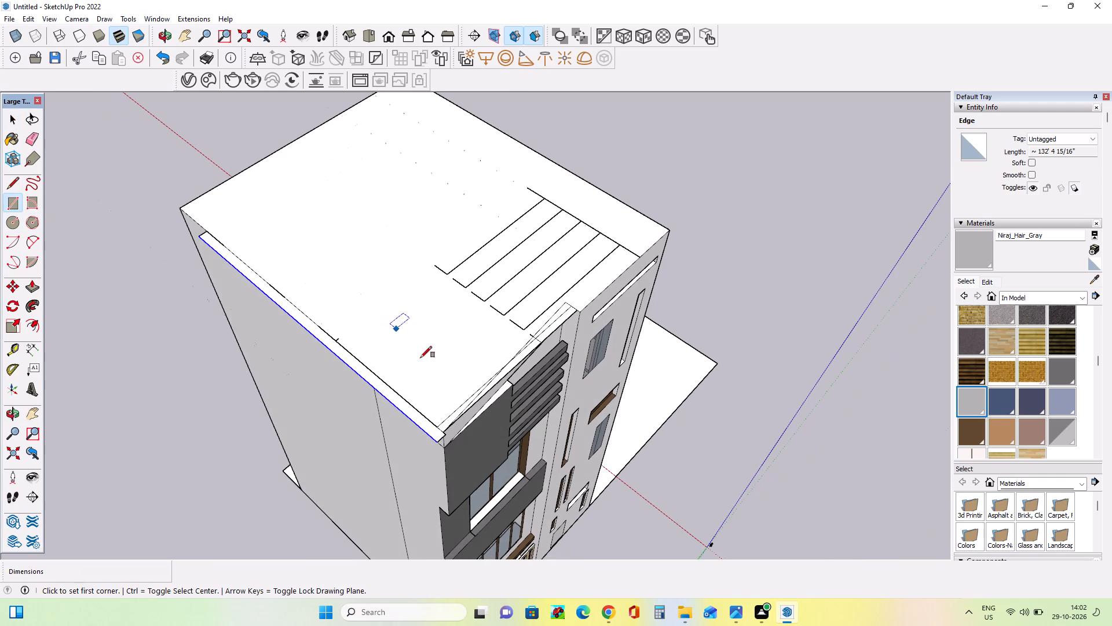
left_click(434, 441)
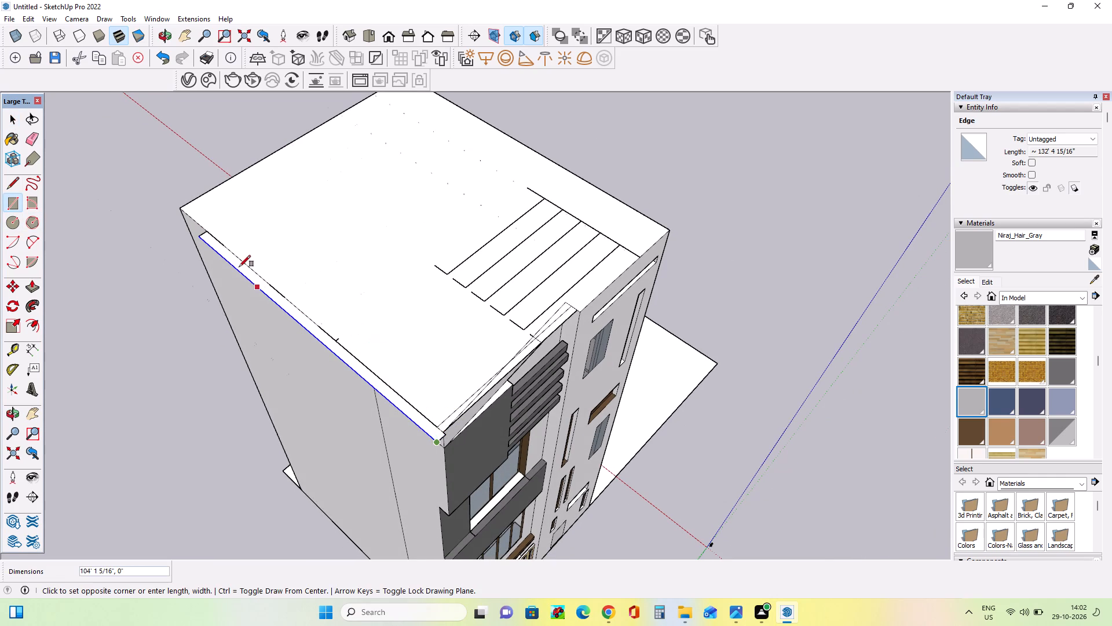
scroll(206, 230, "up", 2)
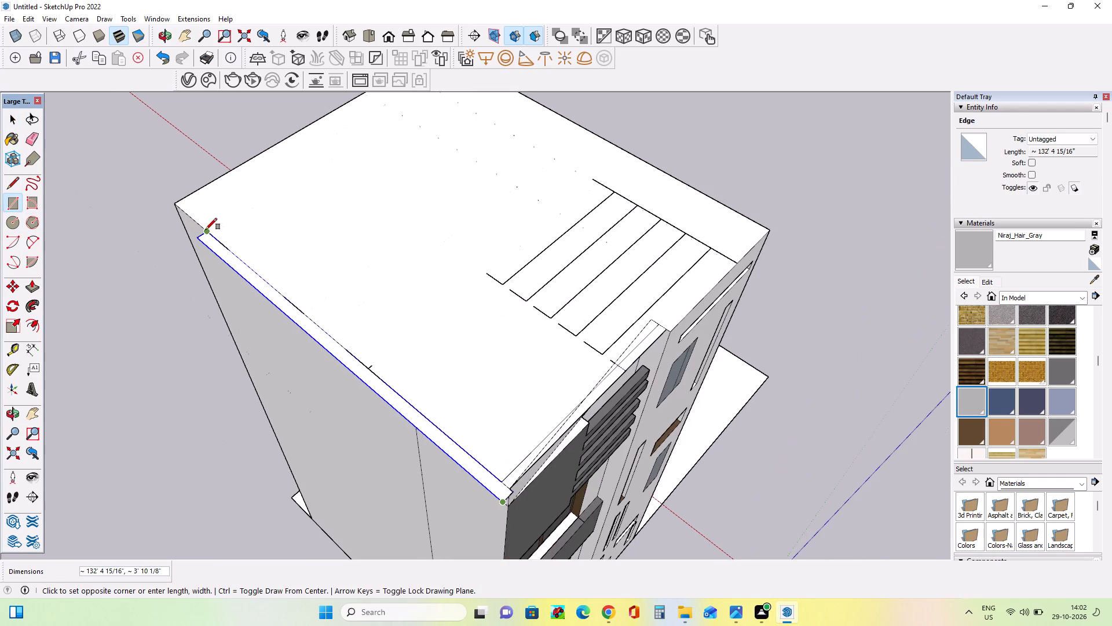
left_click(206, 230)
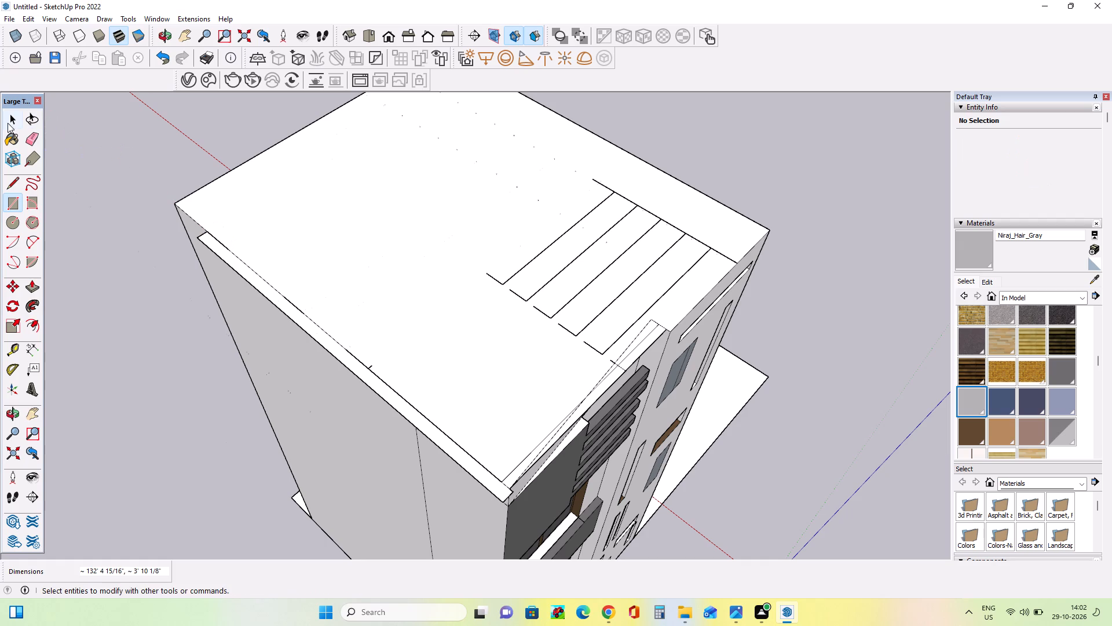
left_click(8, 123)
left_click(338, 351)
Examine the roof overhang, front facade, balconies and side walls of the building from several angles.
scroll(357, 355, "up", 2)
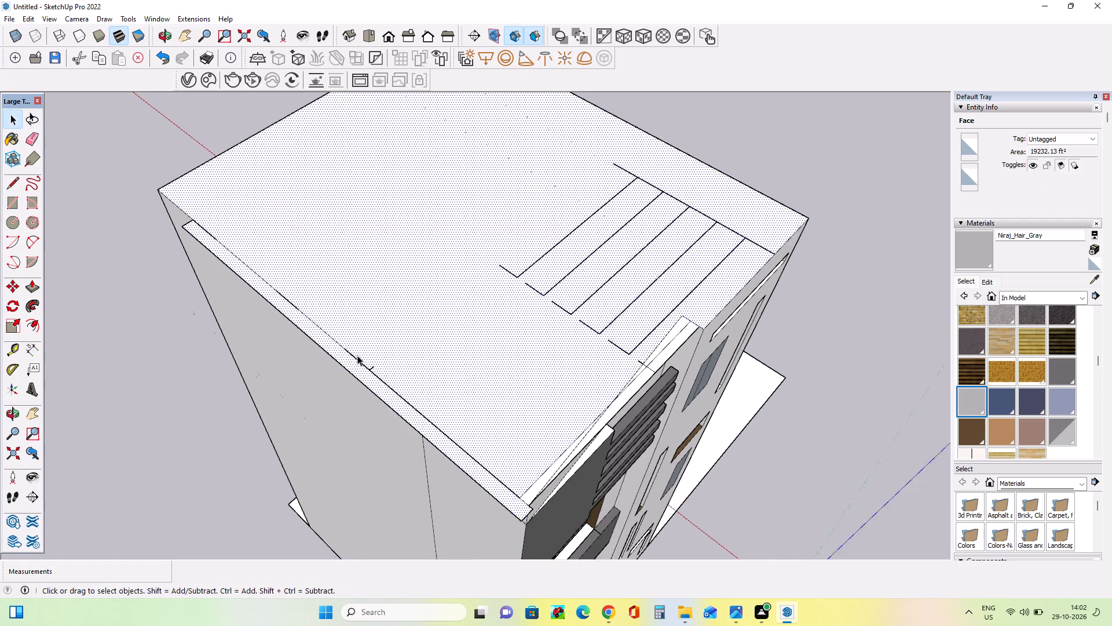
middle_click_drag(353, 337, 333, 283)
middle_click_drag(576, 345, 372, 277)
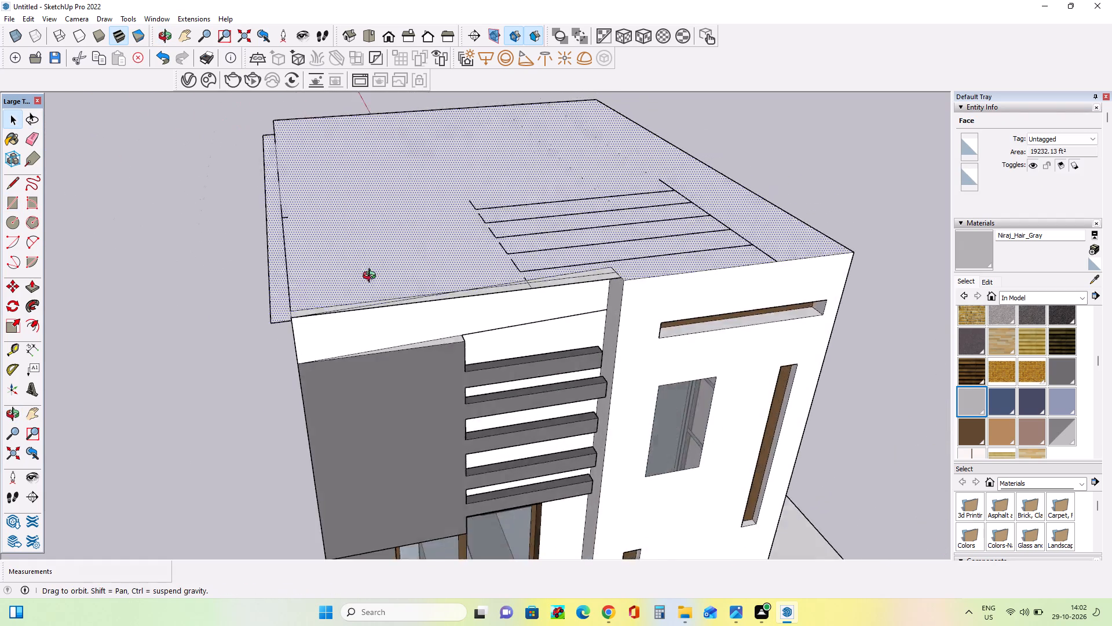
middle_click_drag(372, 277, 370, 141)
scroll(422, 275, "down", 17)
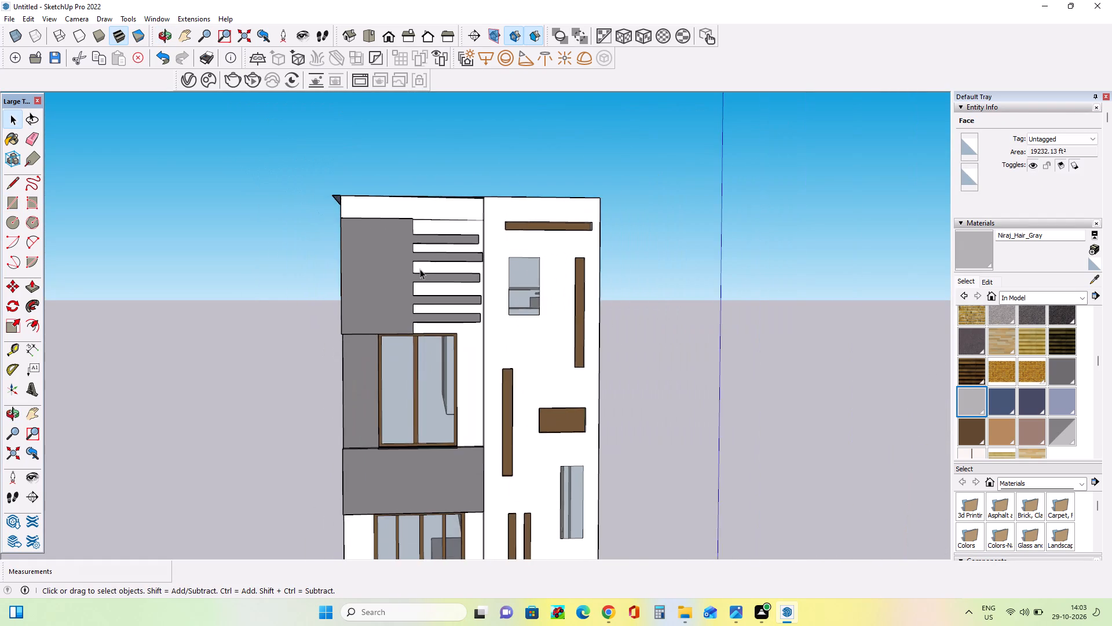
scroll(420, 269, "down", 4)
middle_click_drag(531, 325, 502, 322)
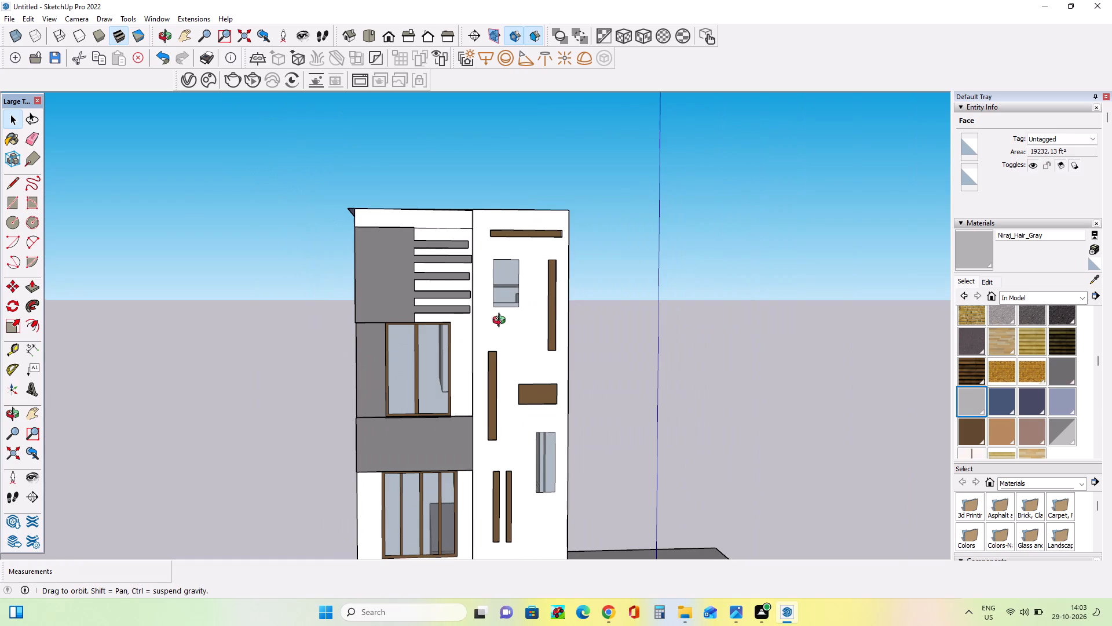
middle_click_drag(502, 322, 315, 276)
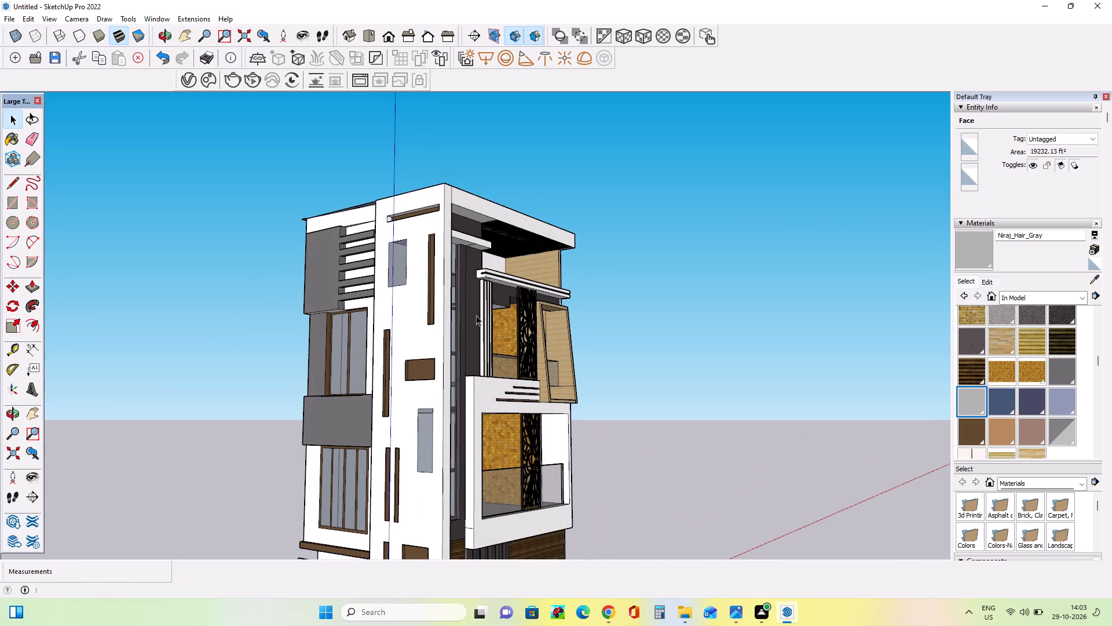
middle_click_drag(521, 319, 108, 398)
middle_click_drag(616, 305, 342, 477)
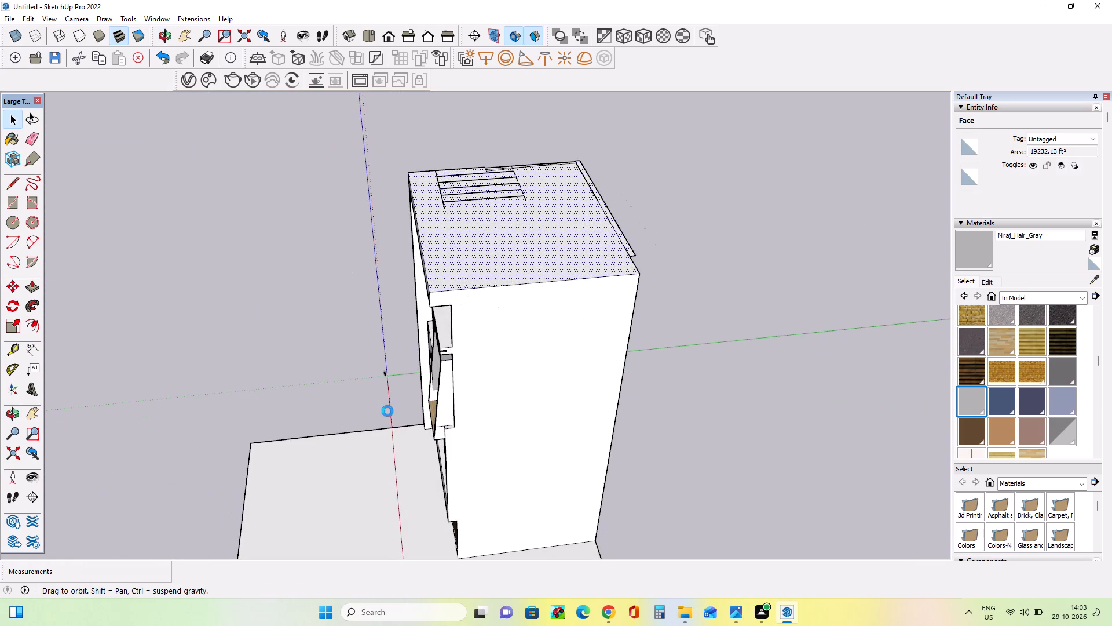
middle_click_drag(645, 277, 486, 373)
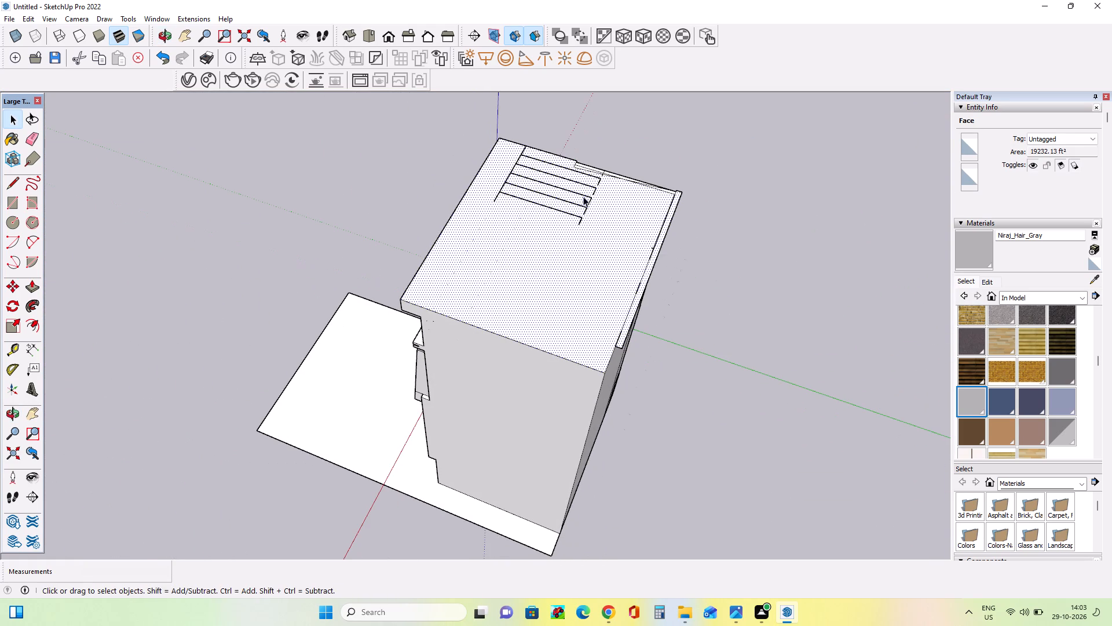
middle_click_drag(635, 245, 863, 144)
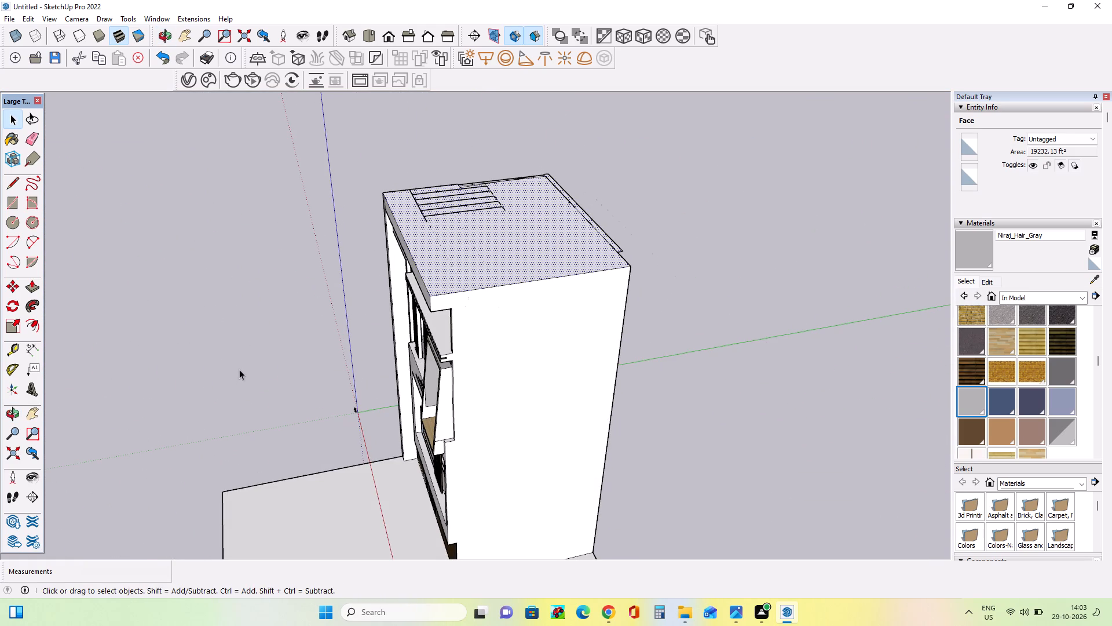
middle_click_drag(257, 367, 710, 279)
scroll(338, 196, "down", 8)
middle_click_drag(547, 367, 725, 403)
scroll(354, 412, "up", 3)
middle_click_drag(356, 407, 390, 308)
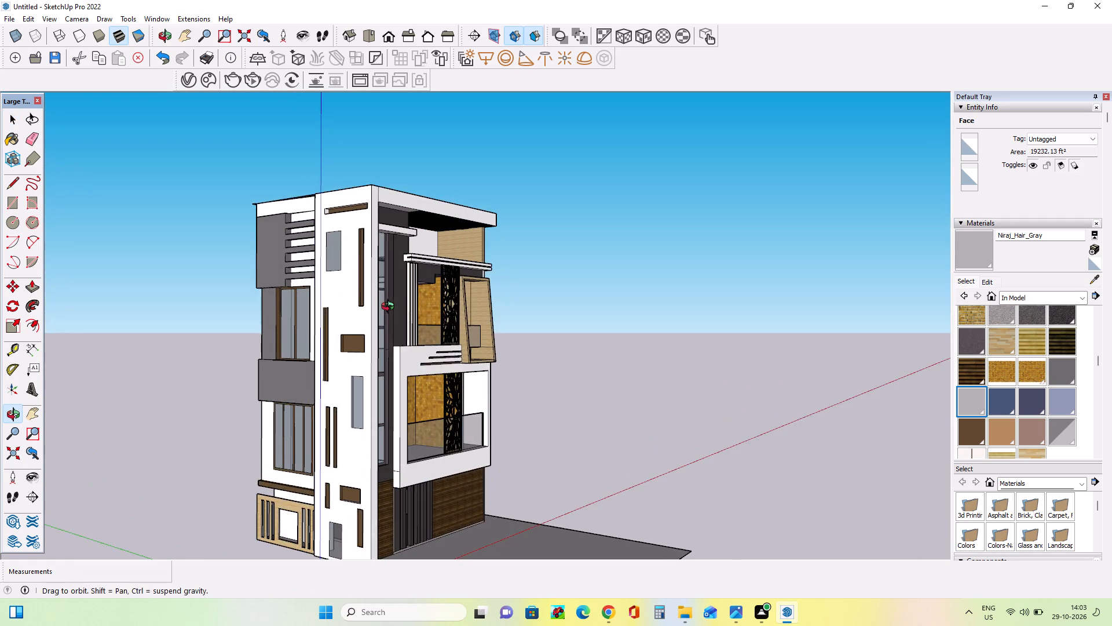
middle_click_drag(390, 308, 398, 297)
middle_click_drag(481, 357, 510, 329)
scroll(464, 320, "up", 2)
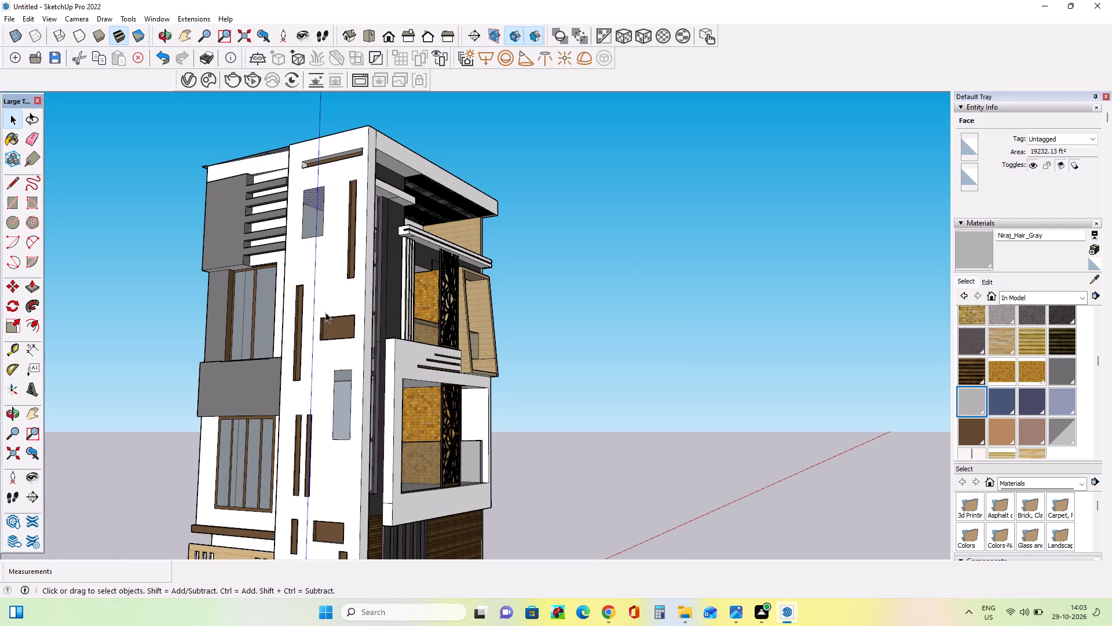
middle_click_drag(236, 314, 176, 326)
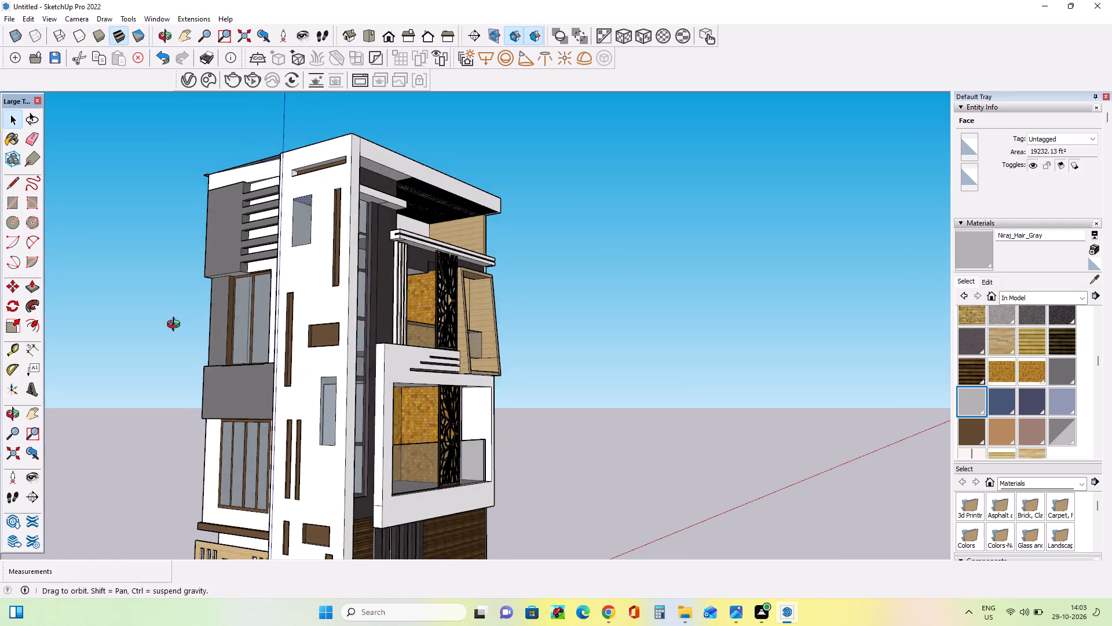
middle_click_drag(176, 326, 180, 310)
scroll(181, 310, "down", 2)
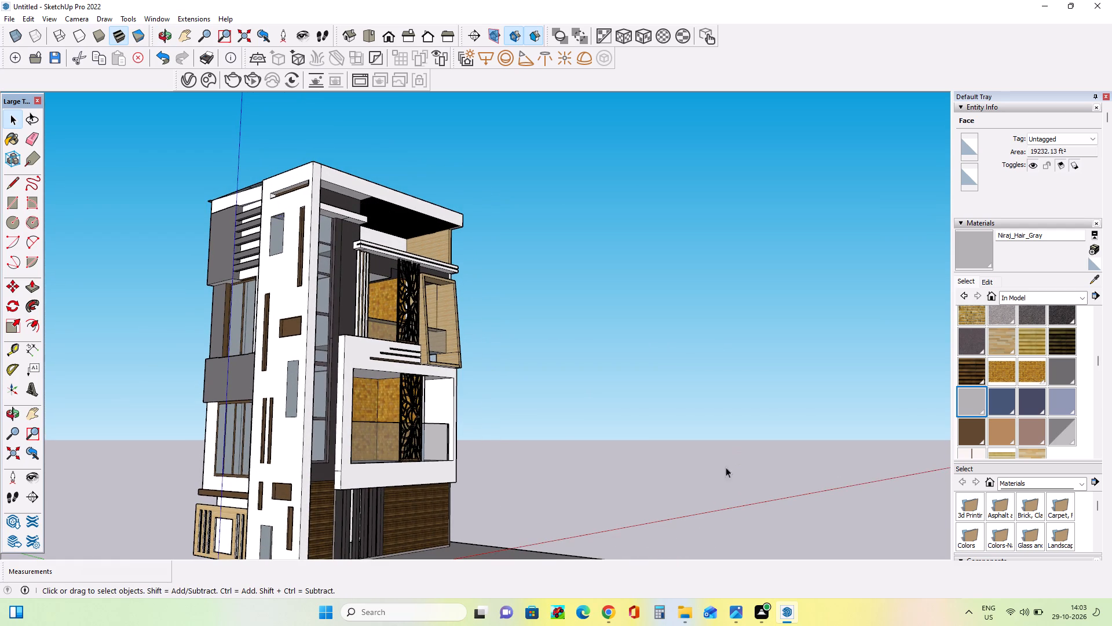
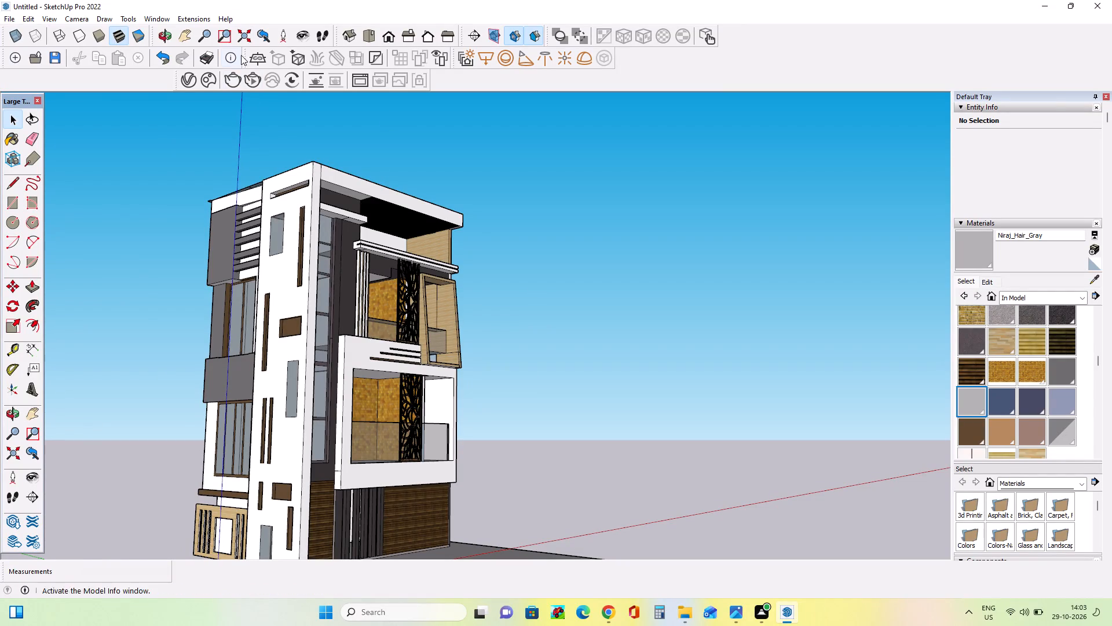
Examine the front facade, balconies, side wall and checkered ceiling under the roof overhang from level and low angles.
middle_click_drag(381, 239, 377, 270)
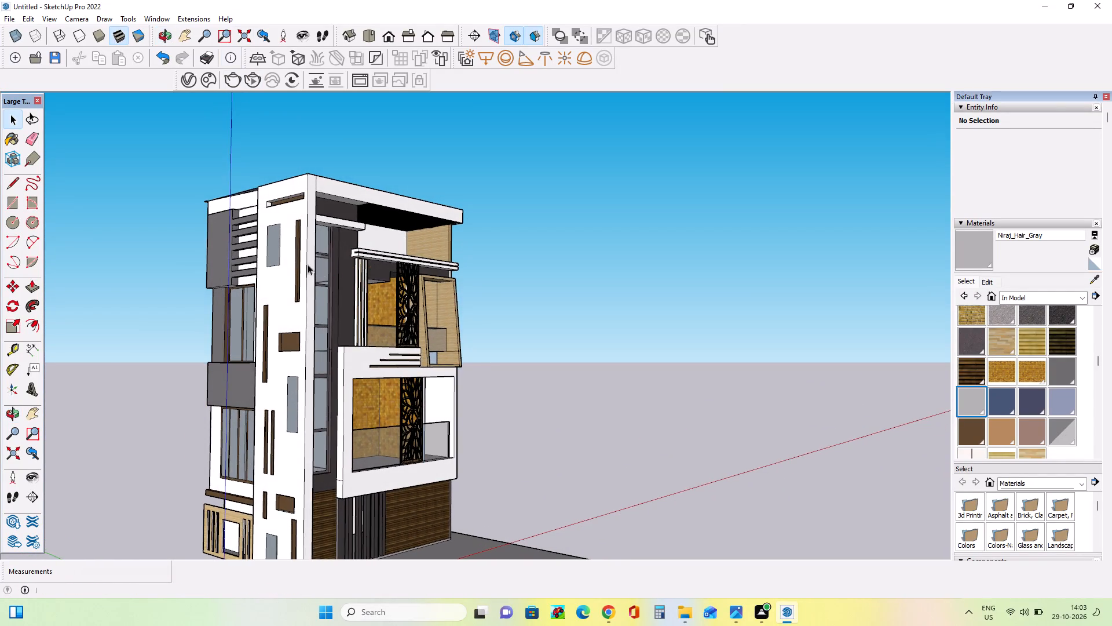
middle_click_drag(325, 272, 371, 299)
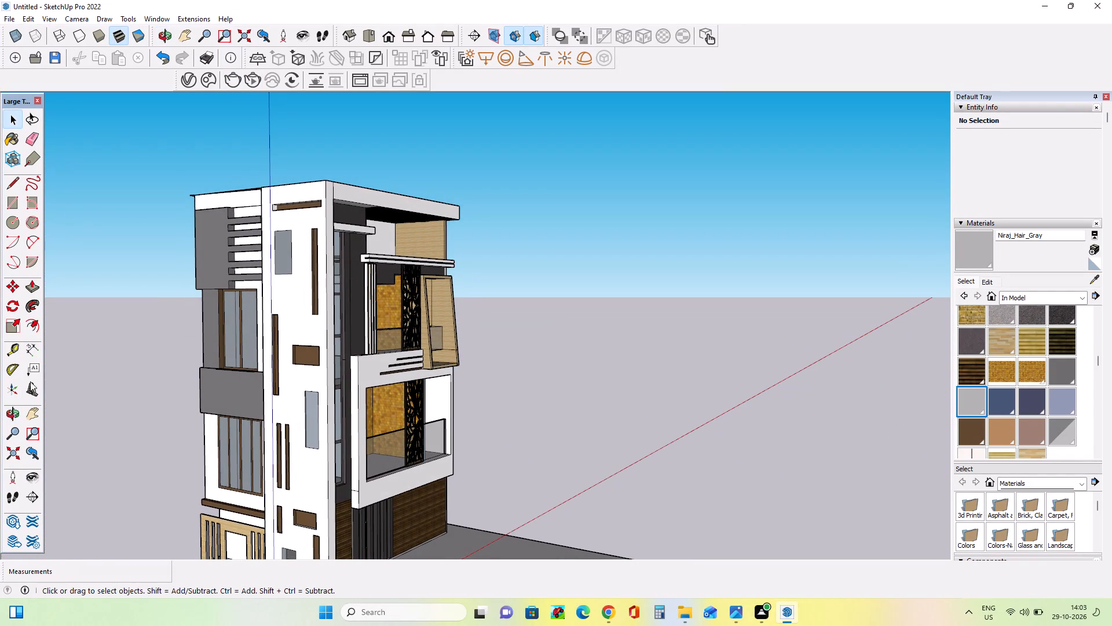
left_click(29, 413)
left_click_drag(355, 380, 355, 369)
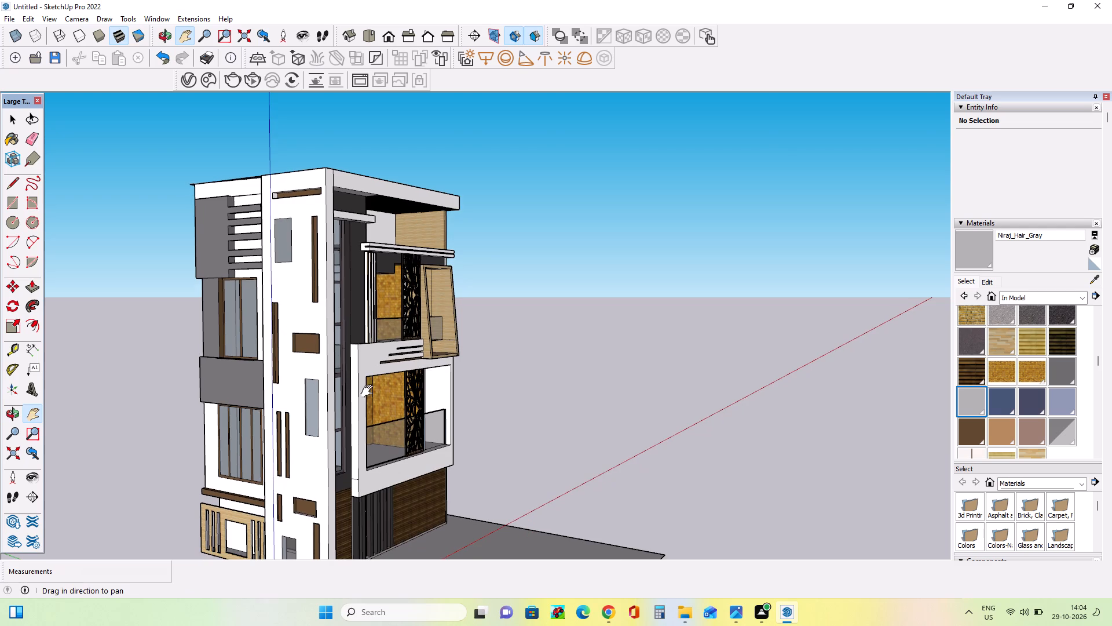
middle_click_drag(474, 402, 503, 404)
scroll(440, 343, "up", 1)
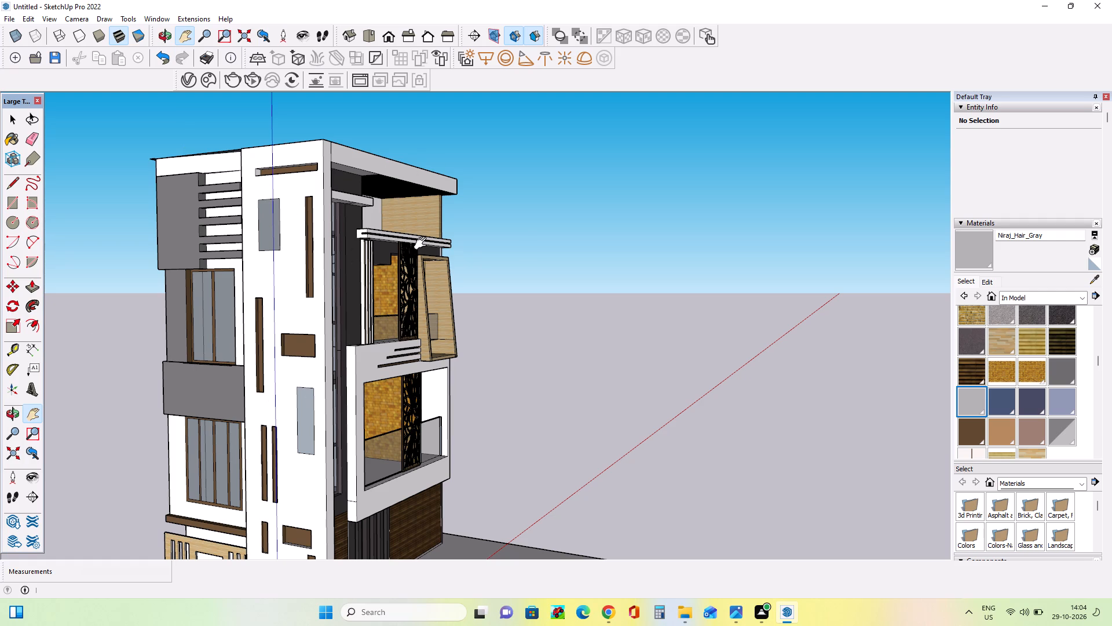
left_click_drag(423, 254, 425, 236)
left_click(414, 280)
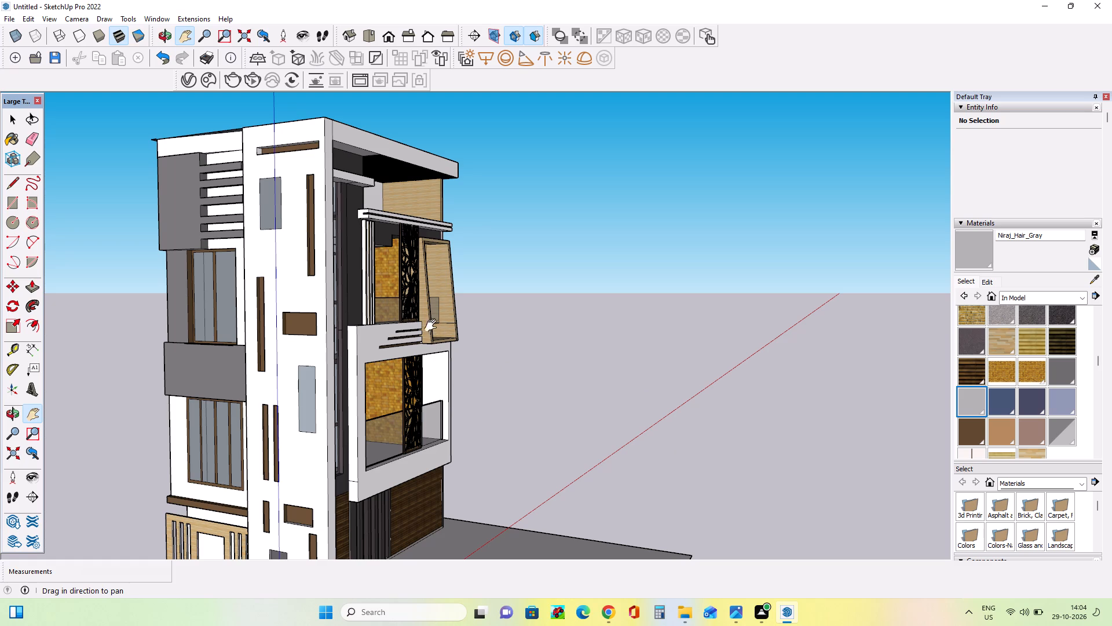
middle_click_drag(400, 196, 363, 139)
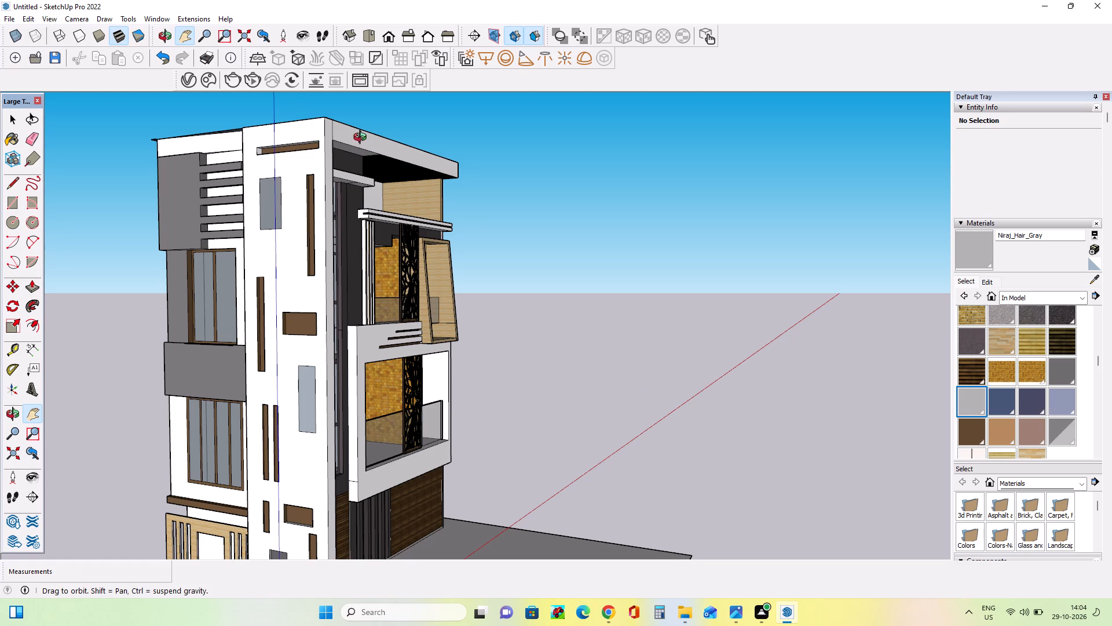
middle_click_drag(363, 139, 362, 134)
middle_click_drag(396, 190, 384, 172)
middle_click_drag(232, 239, 233, 243)
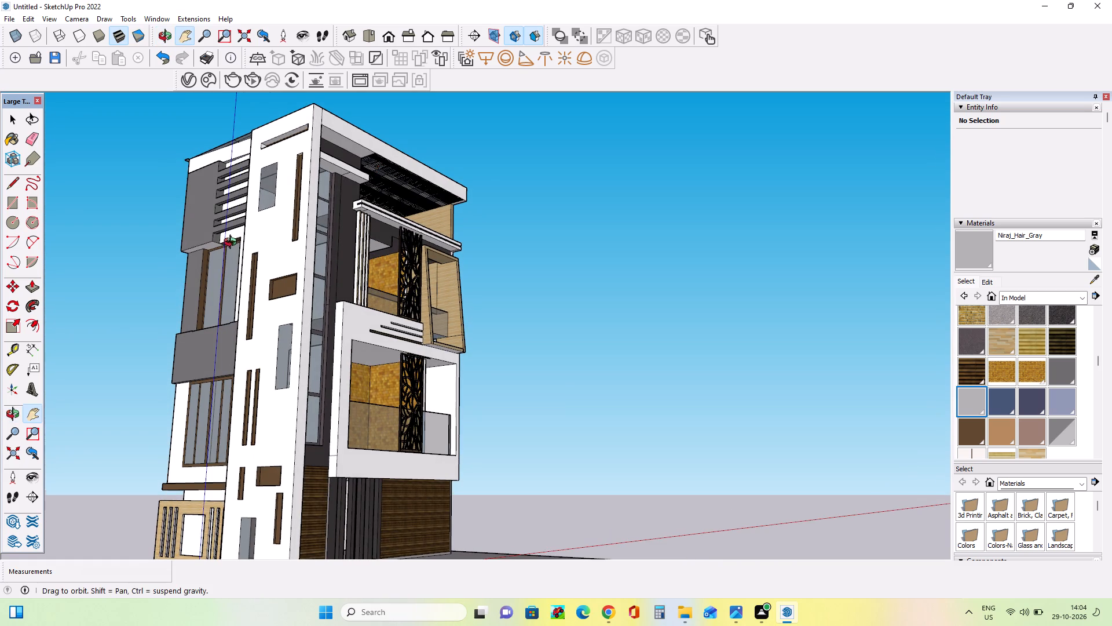
middle_click_drag(233, 243, 239, 249)
scroll(245, 246, "up", 1)
middle_click(297, 274)
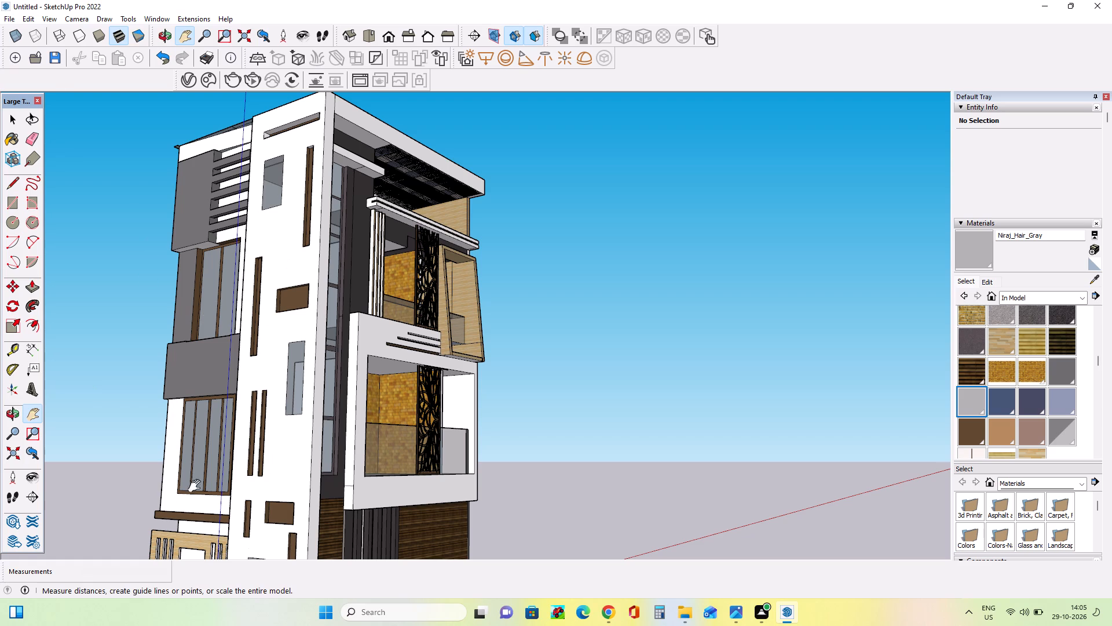
middle_click_drag(339, 241, 320, 239)
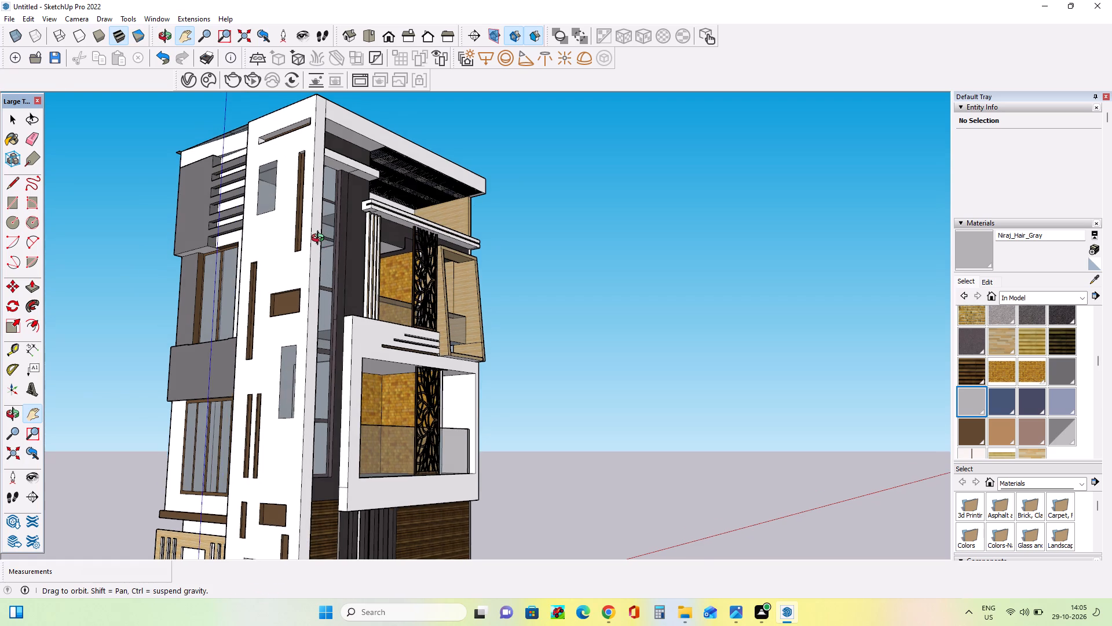
middle_click_drag(320, 239, 320, 217)
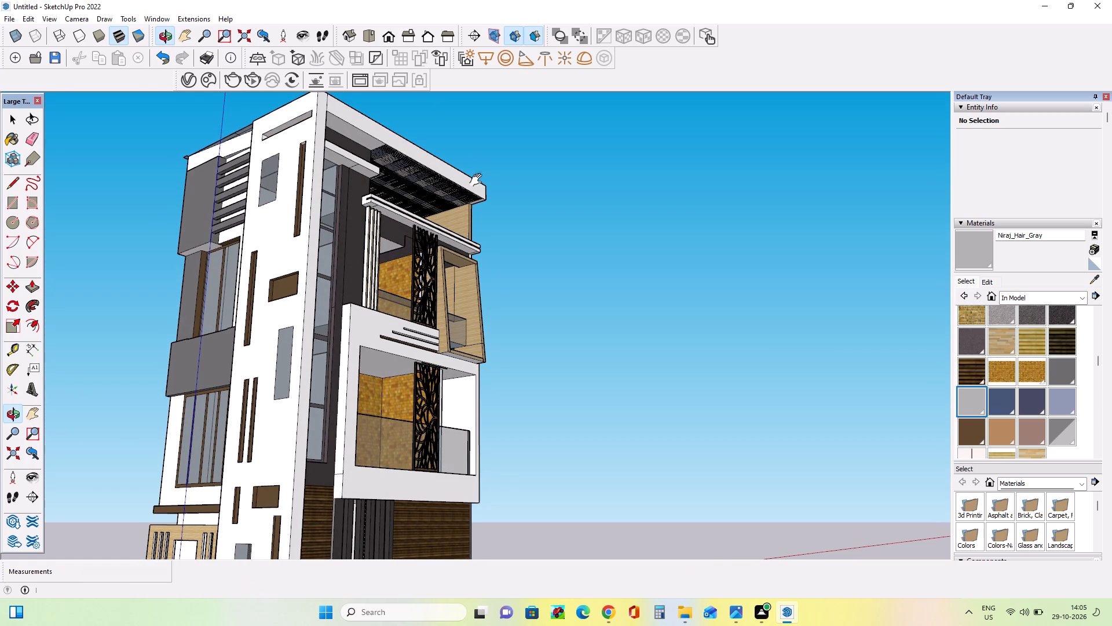
Open the V-Ray Asset Editor.
left_click(191, 83)
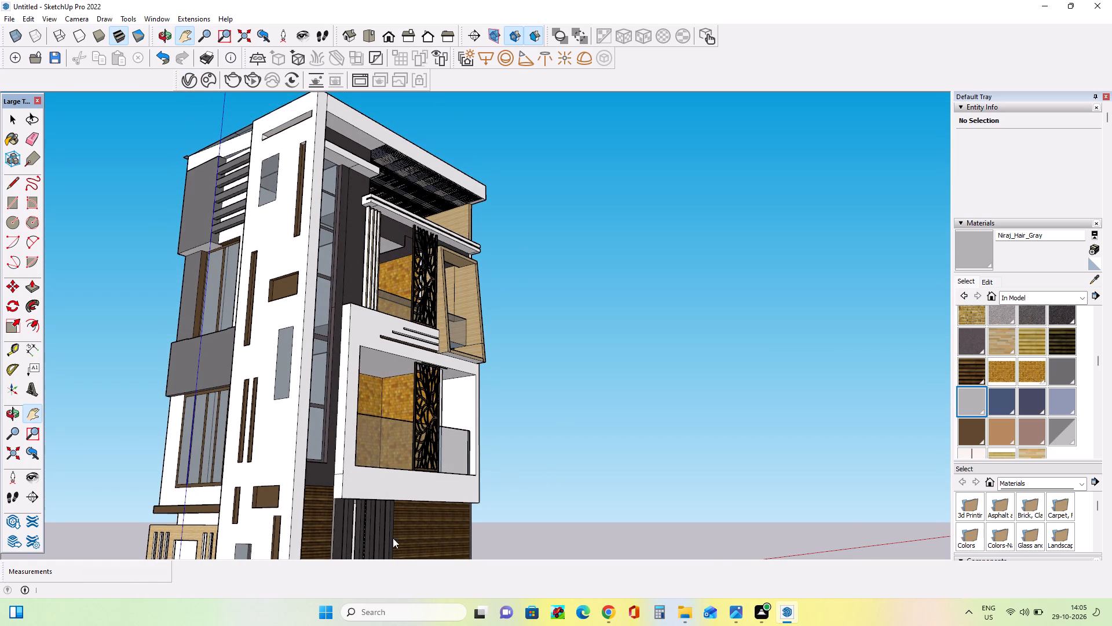
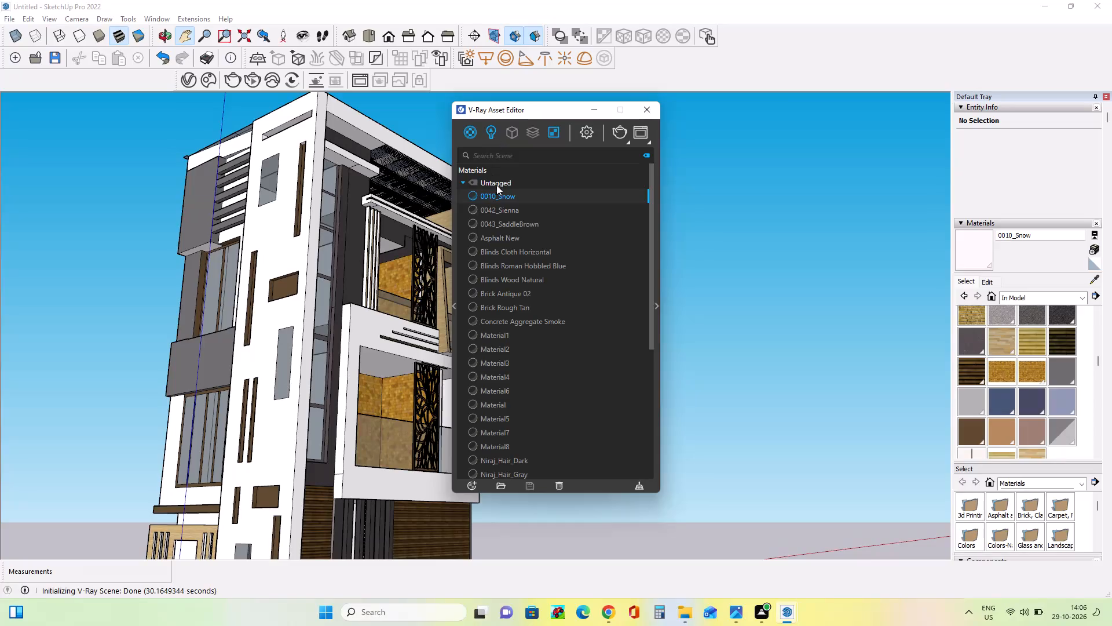
Enable custom orientation for the SunLight and set its horizontal angle to 235.8 and vertical angle to 35.7.
left_click(493, 126)
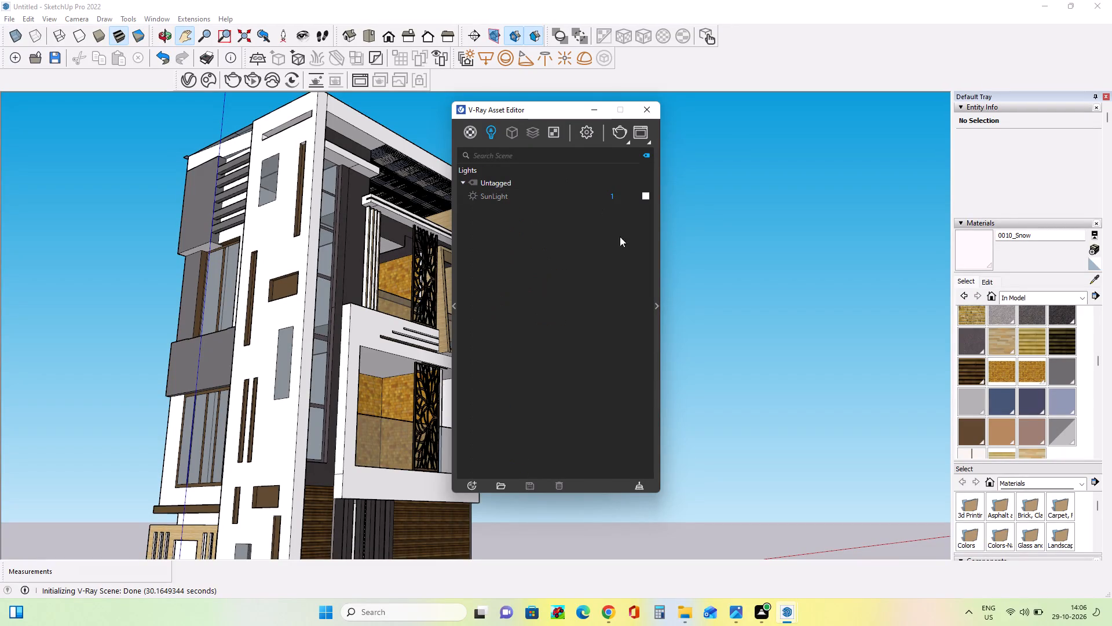
left_click(551, 202)
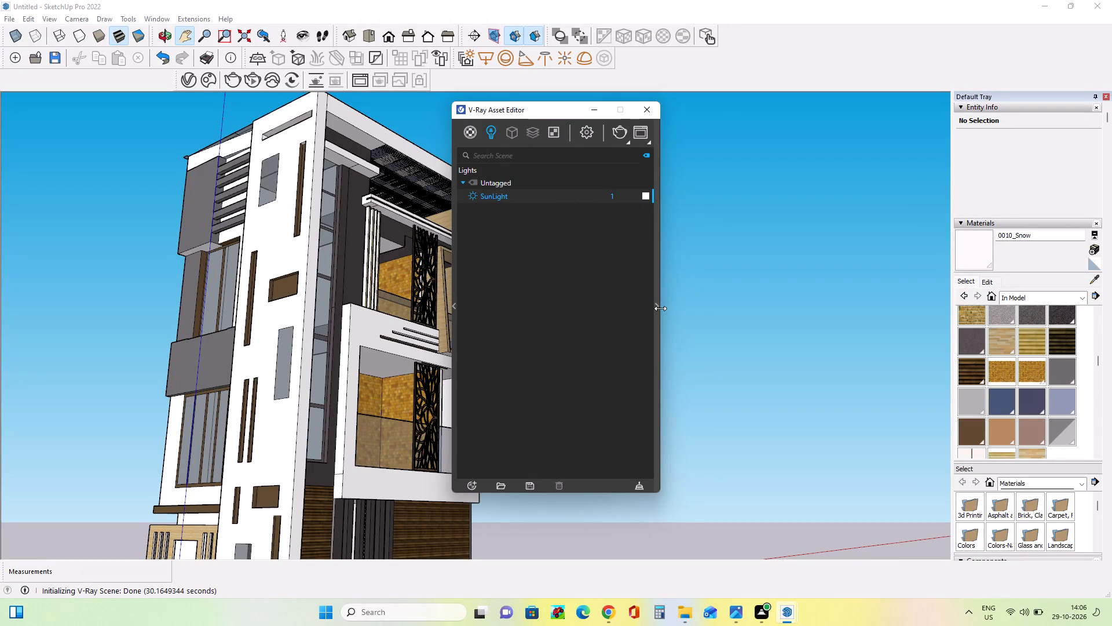
left_click(659, 308)
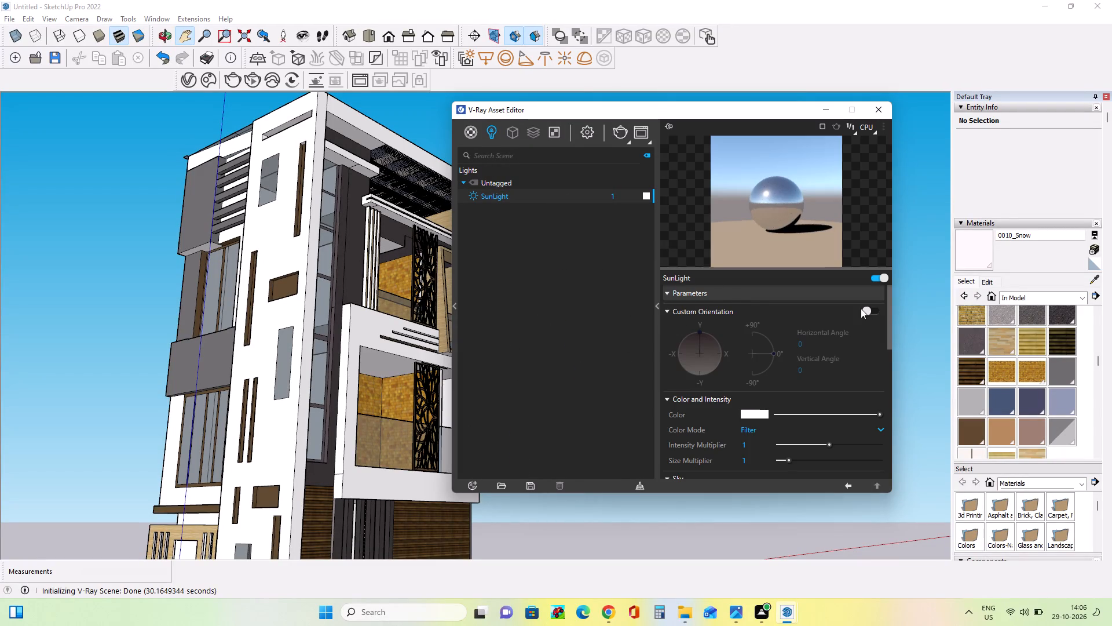
left_click(873, 310)
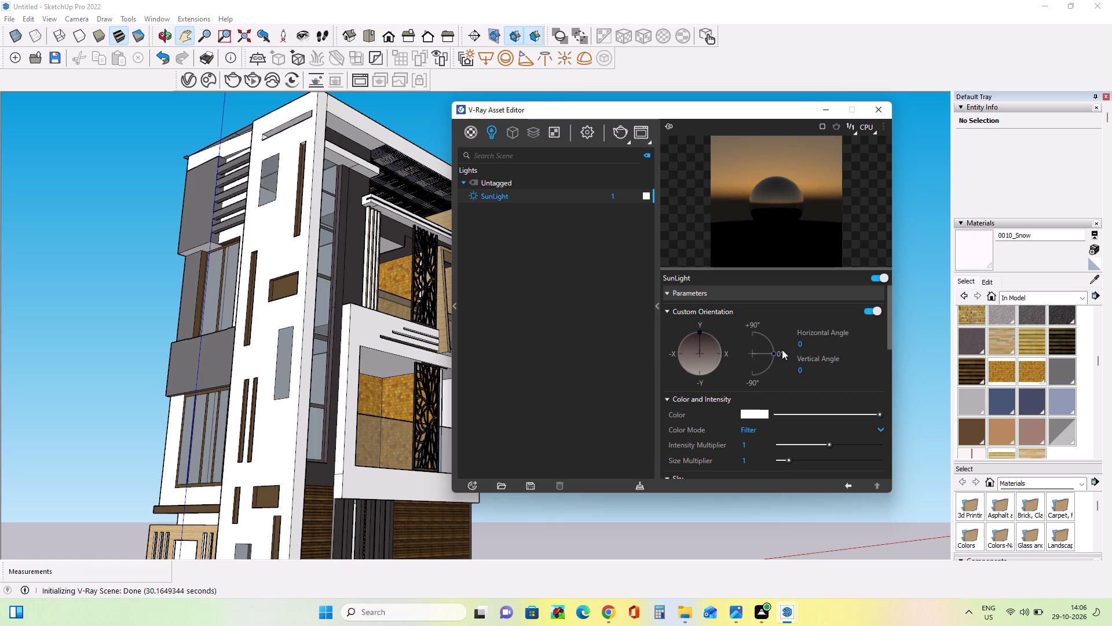
left_click_drag(776, 352, 772, 341)
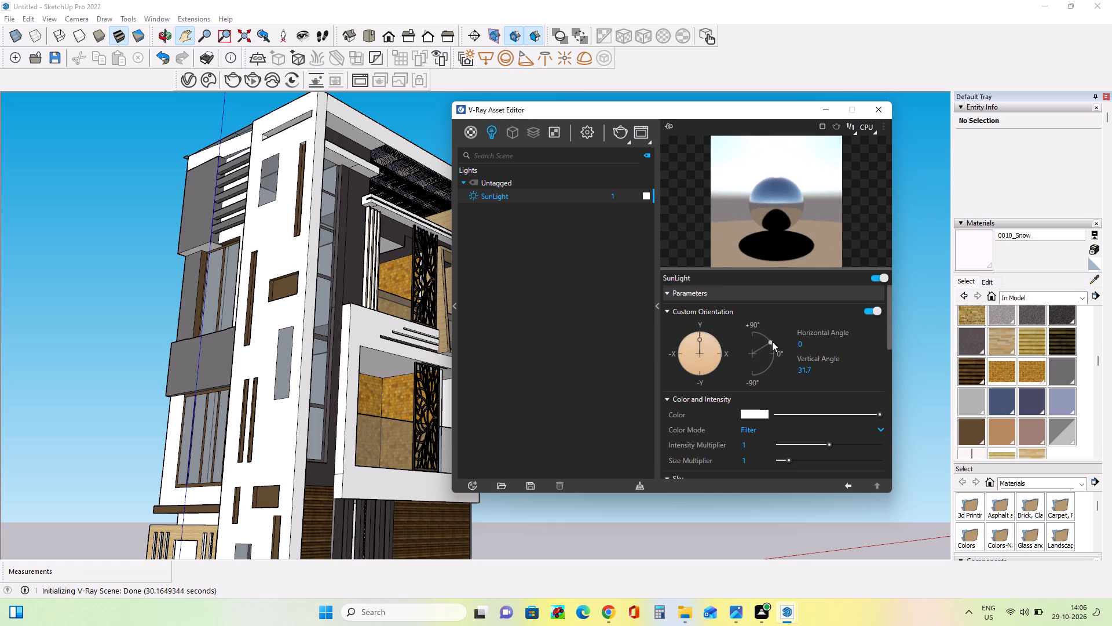
left_click_drag(772, 341, 770, 339)
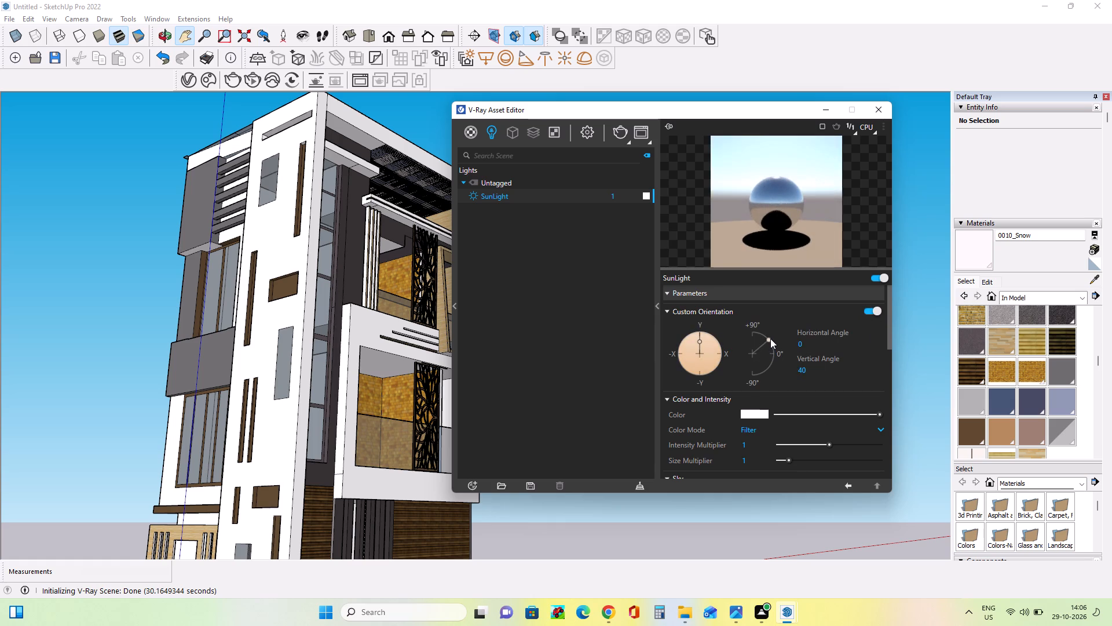
left_click_drag(770, 339, 771, 340)
left_click_drag(697, 337, 685, 365)
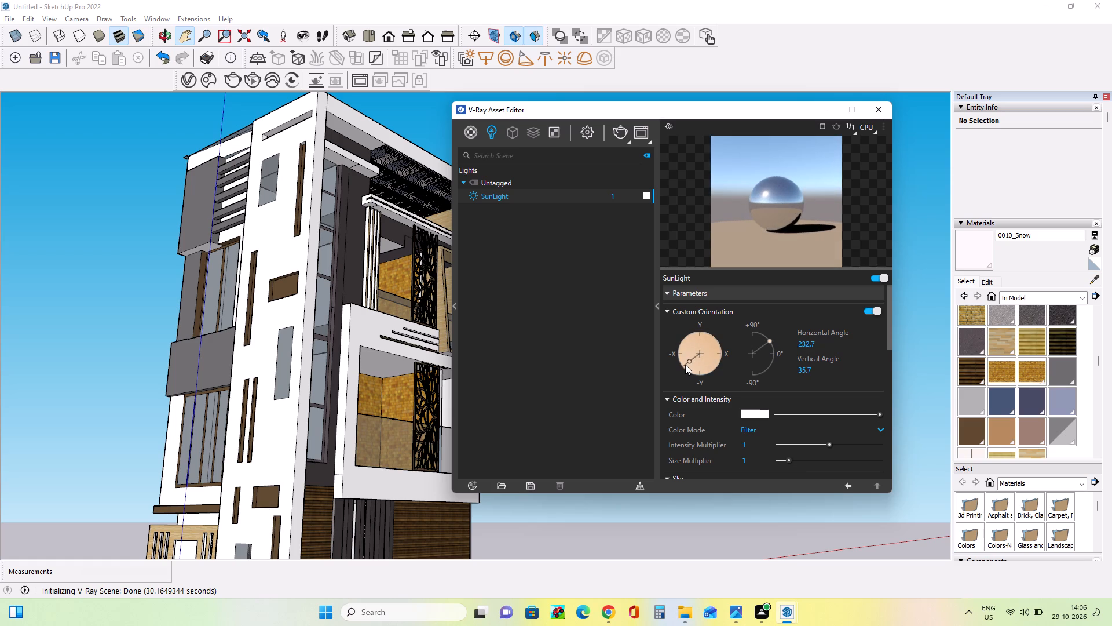
left_click_drag(685, 365, 683, 365)
Set the SunLight's intensity multiplier to 1 and its size multiplier to 5.
left_click_drag(829, 445, 896, 450)
left_click(748, 446)
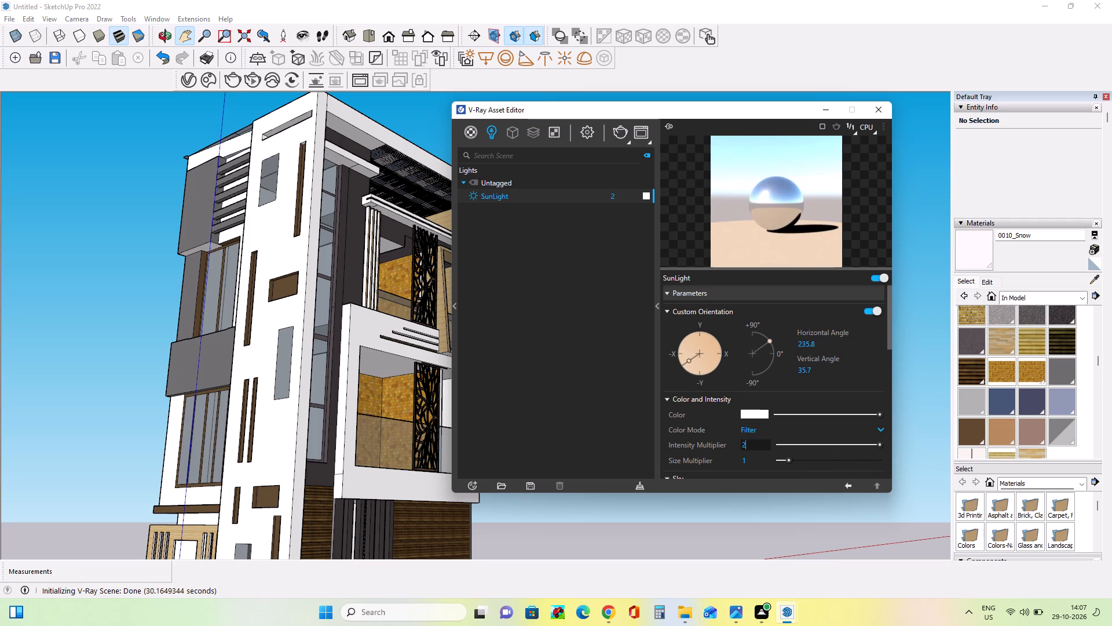
key("BackSpace")
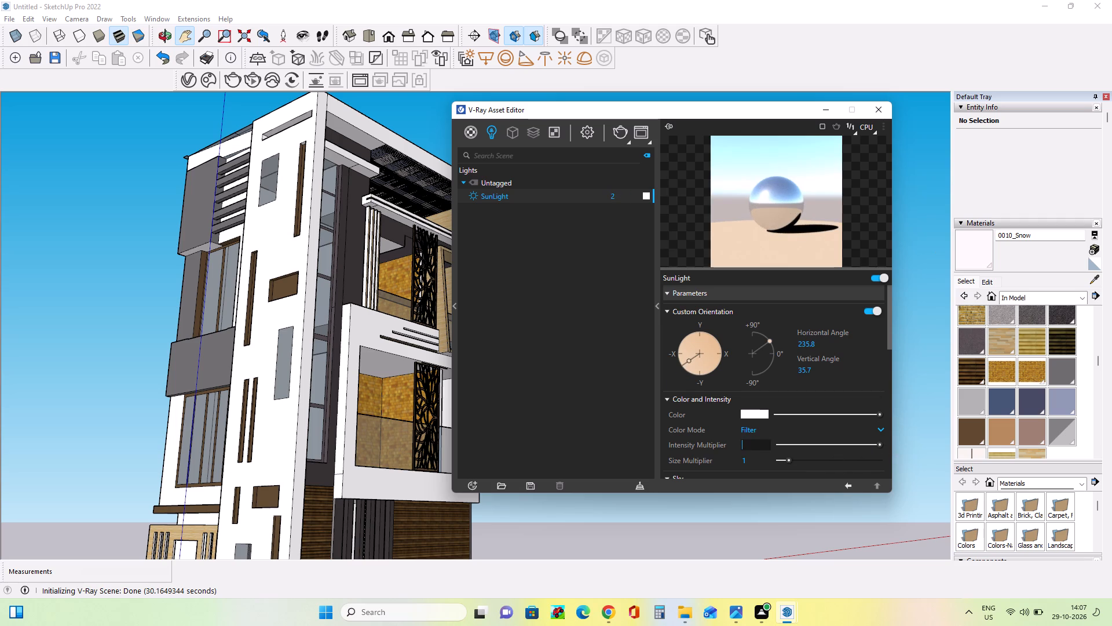
key("1")
left_click(751, 446)
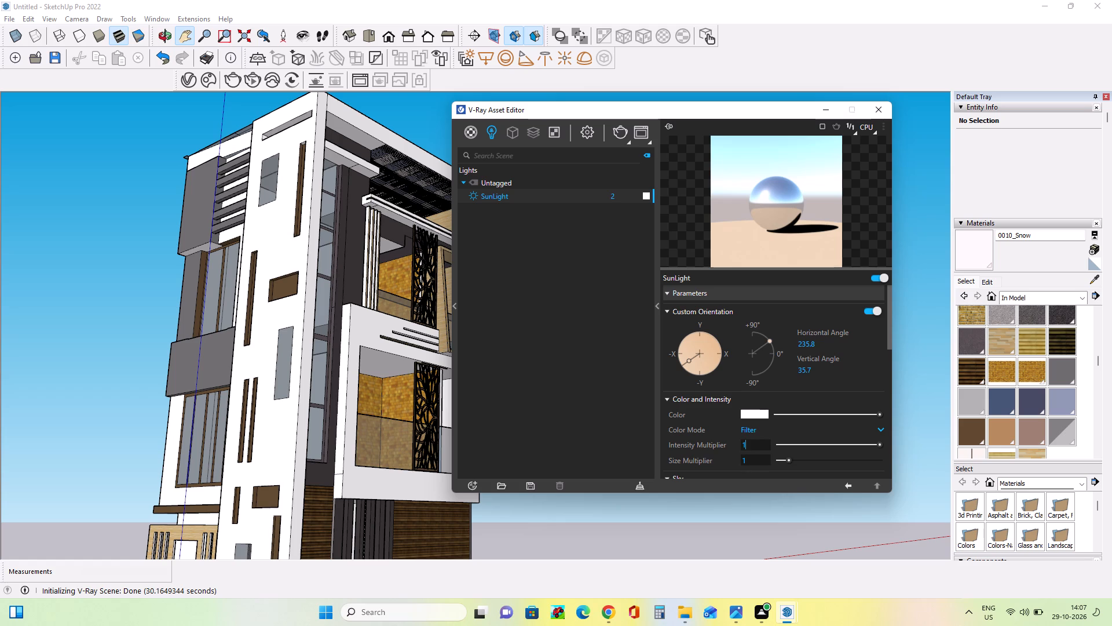
left_click(750, 460)
key("BackSpace")
key("5")
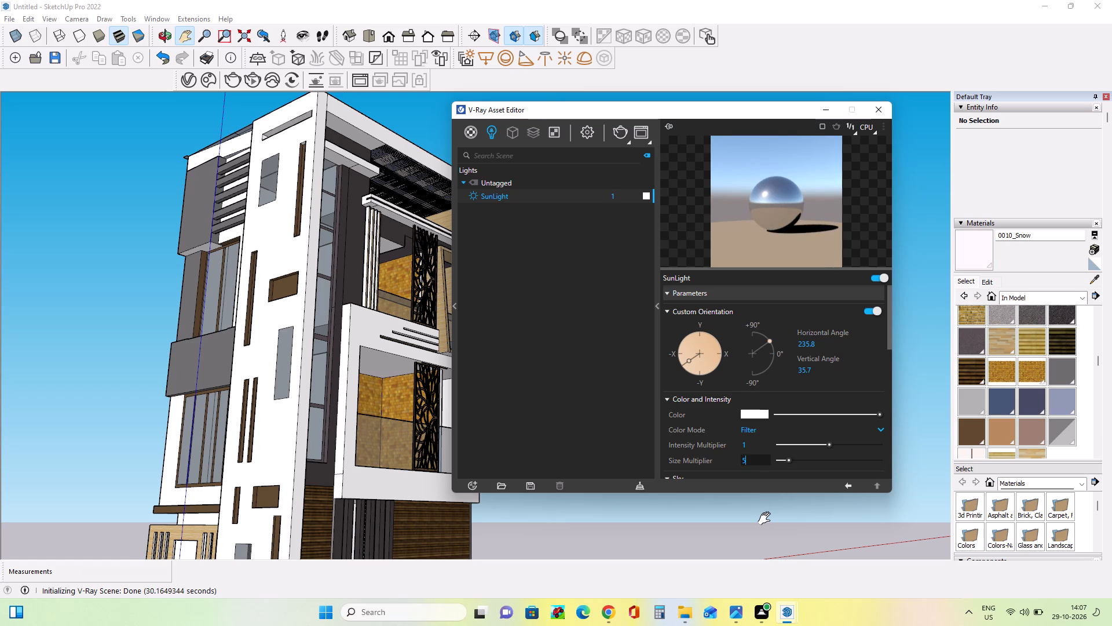
left_click(594, 379)
Add a Light Mix render element and group it by Group Instances.
left_click(526, 133)
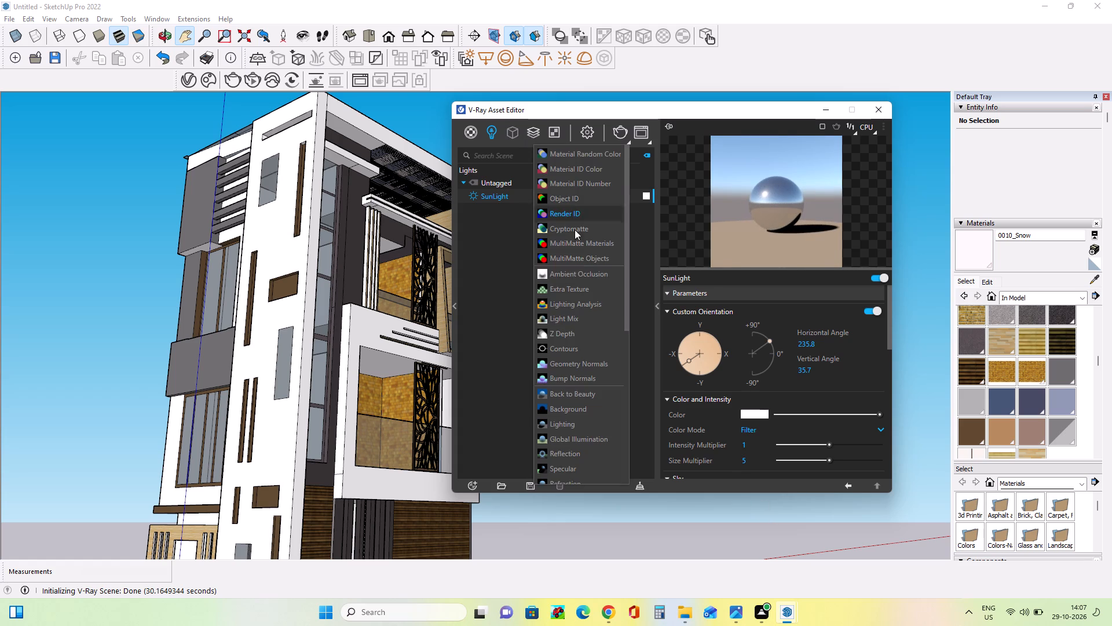
left_click(581, 325)
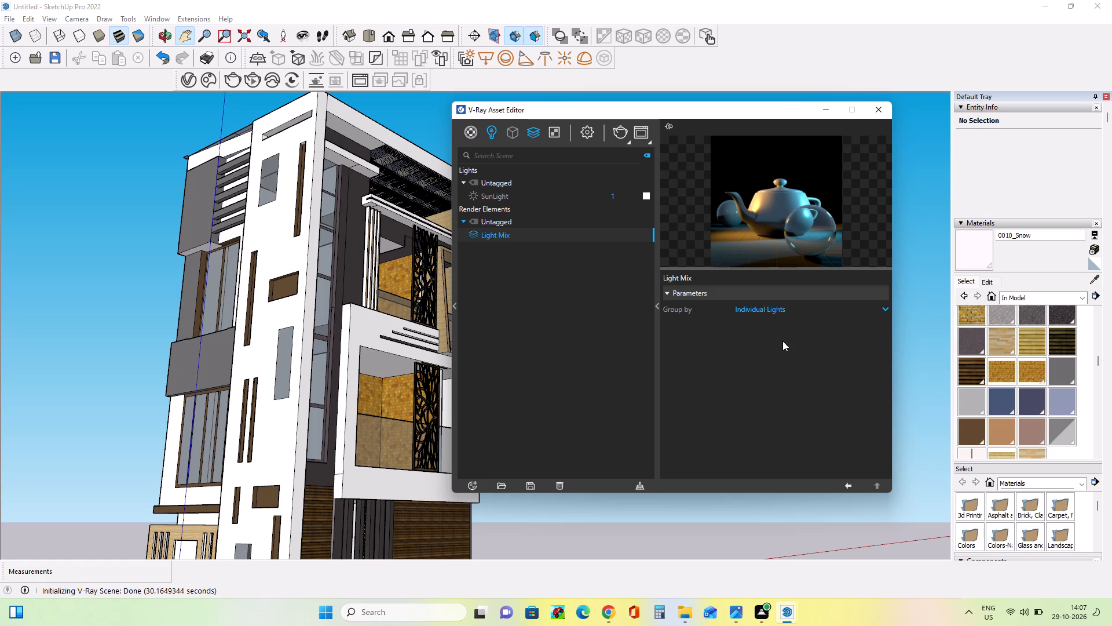
left_click(780, 314)
left_click(783, 336)
Run a V-Ray test render of the current view and inspect the building's facade up close.
left_click(619, 129)
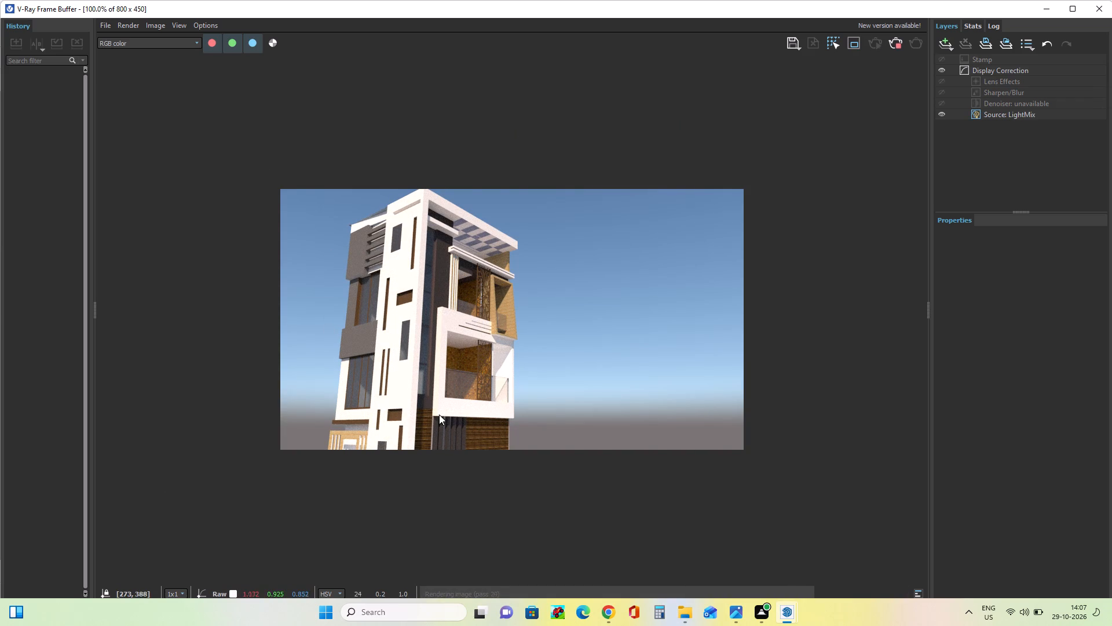
scroll(386, 394, "up", 1)
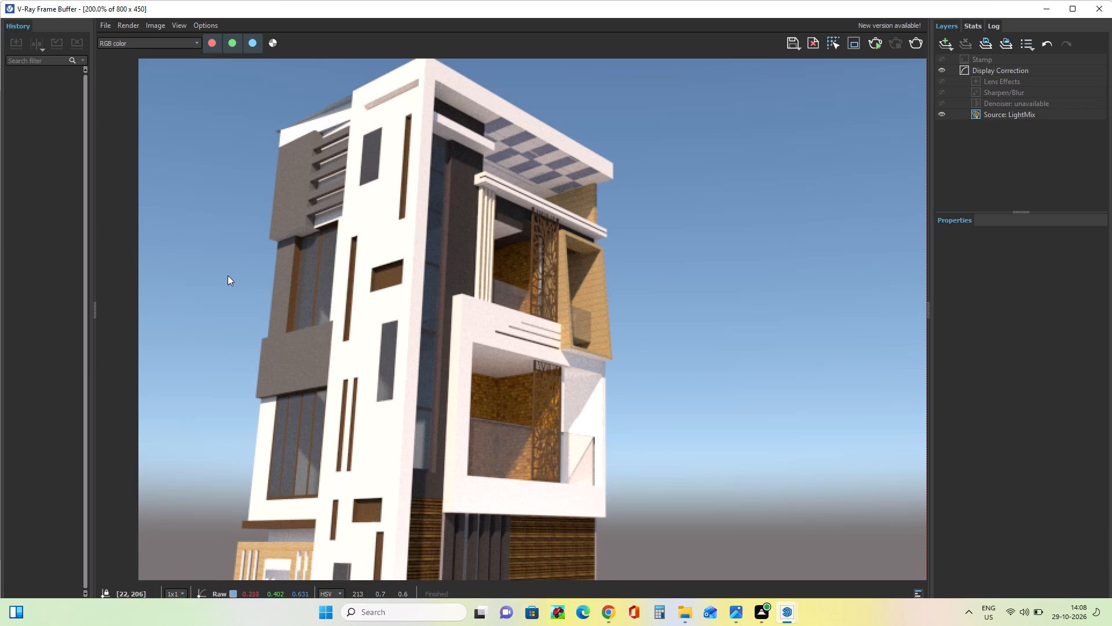
left_click(1049, 6)
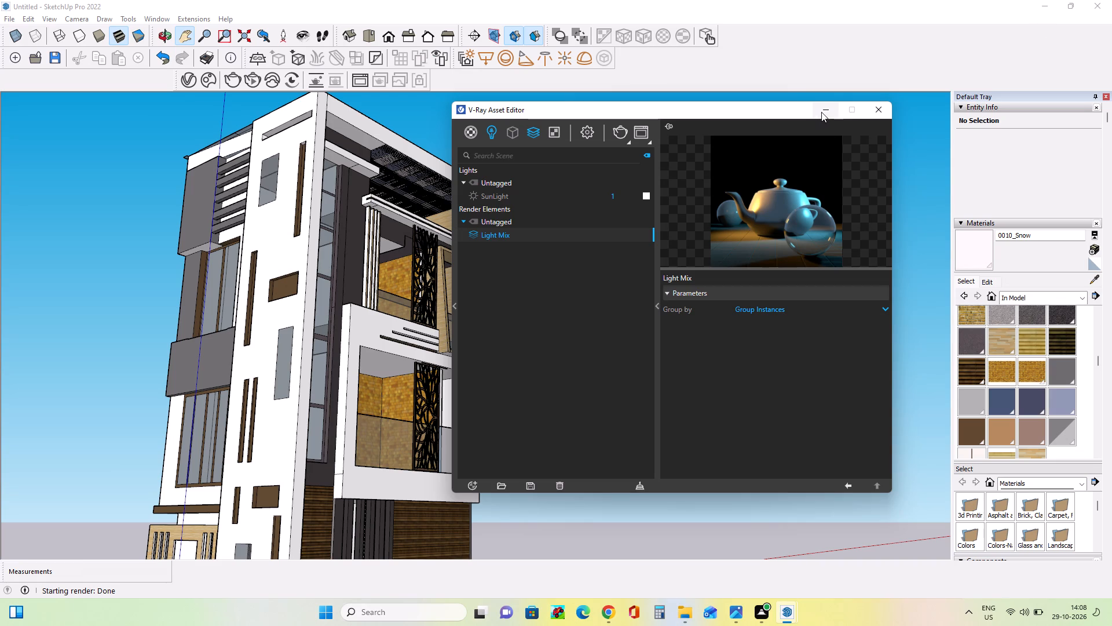
left_click(822, 111)
Test-render the building from a more level corner angle, stopping the render once the facade can be judged.
middle_click_drag(528, 194, 494, 225)
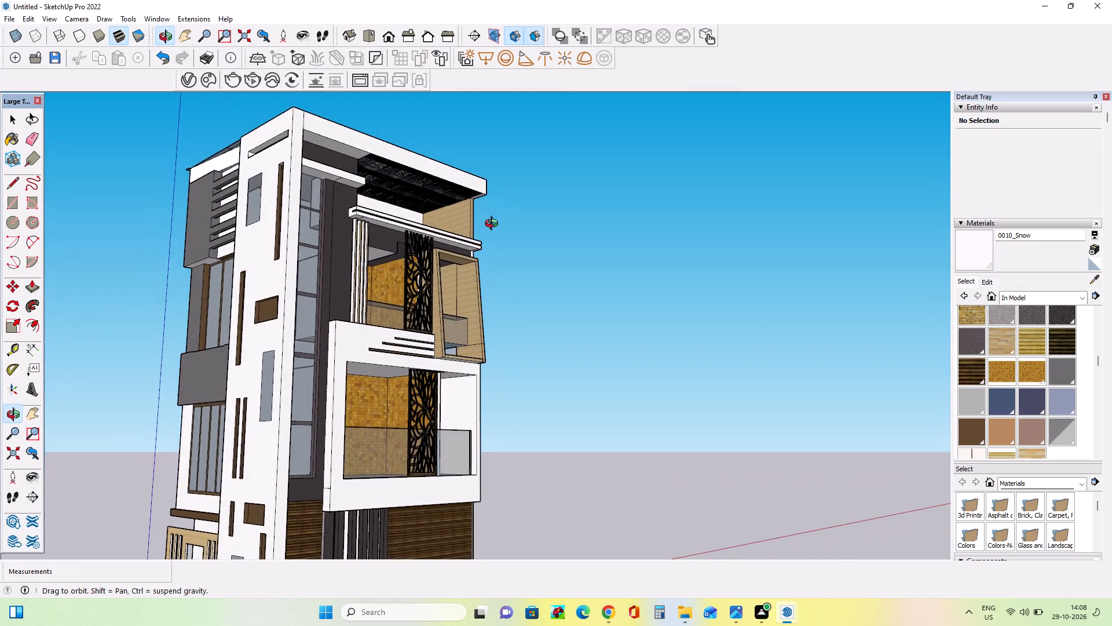
middle_click_drag(494, 225, 499, 235)
middle_click_drag(323, 253, 305, 274)
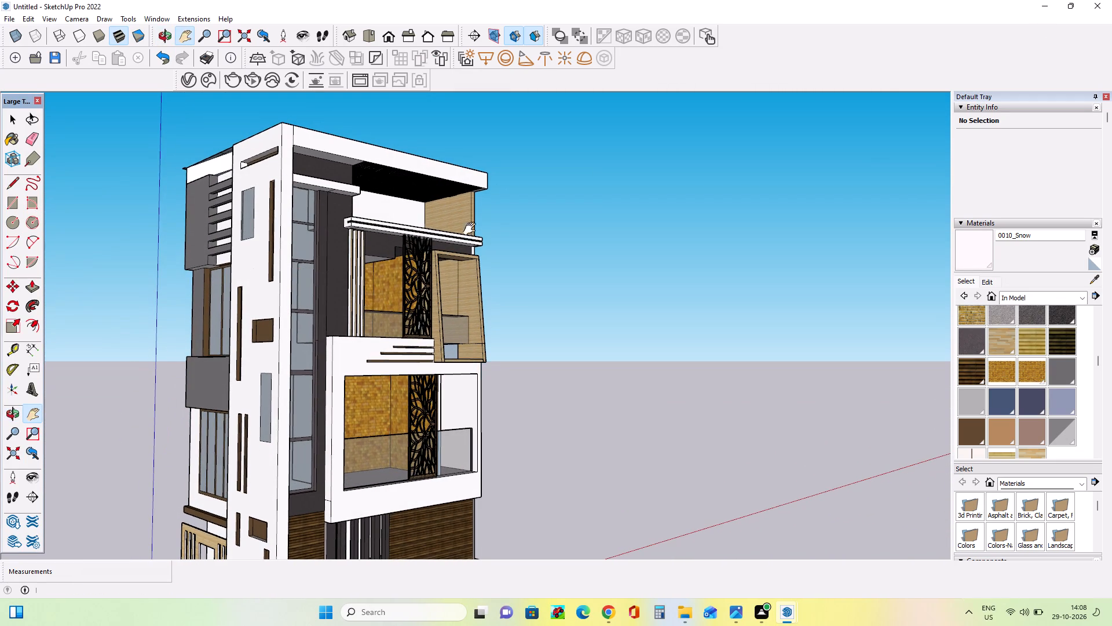
left_click_drag(438, 330, 441, 287)
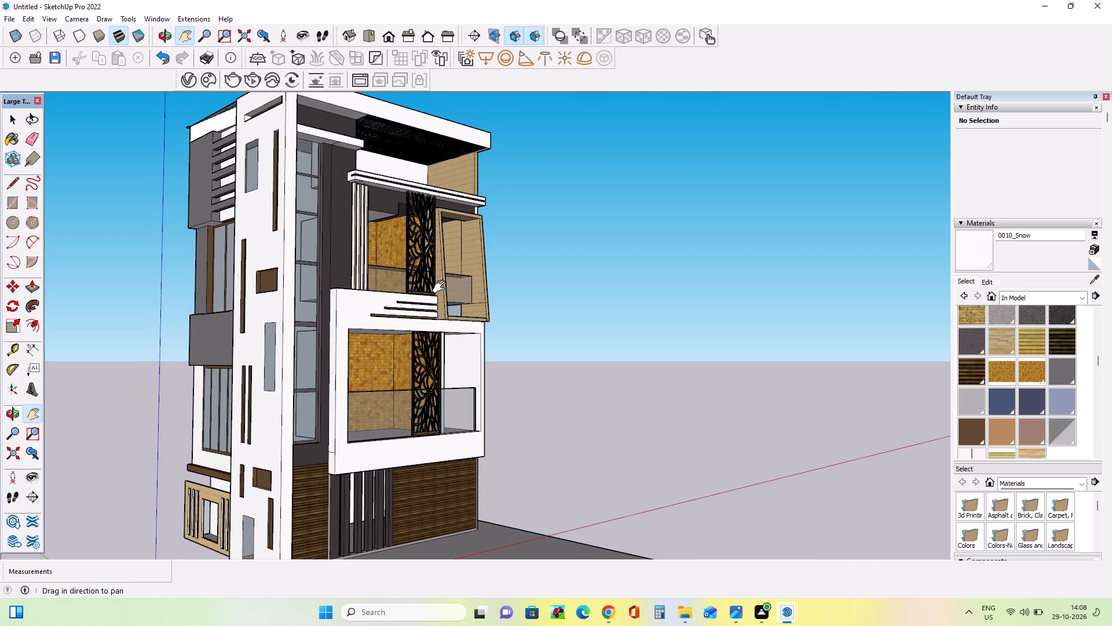
left_click_drag(441, 287, 456, 323)
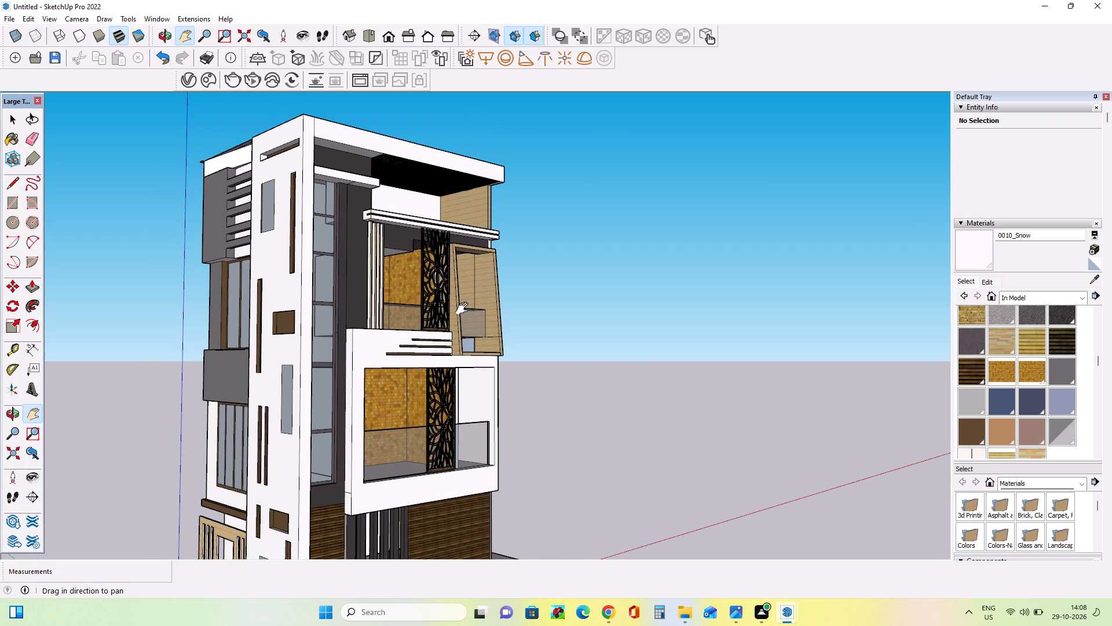
middle_click_drag(502, 284, 491, 282)
left_click_drag(339, 170, 327, 171)
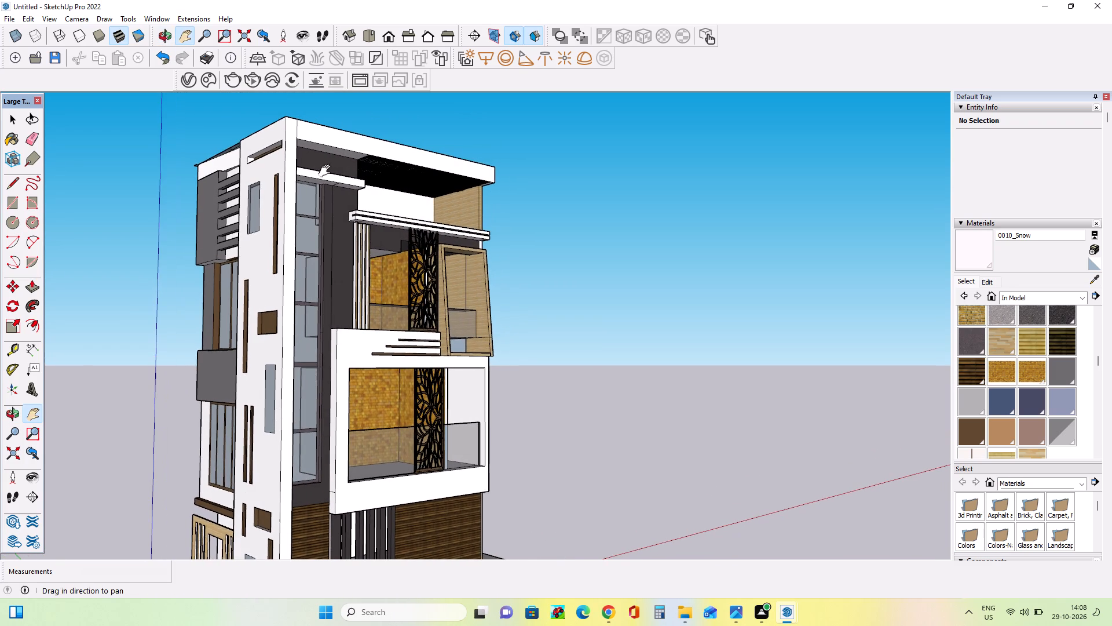
left_click_drag(327, 171, 325, 176)
left_click_drag(466, 234, 466, 213)
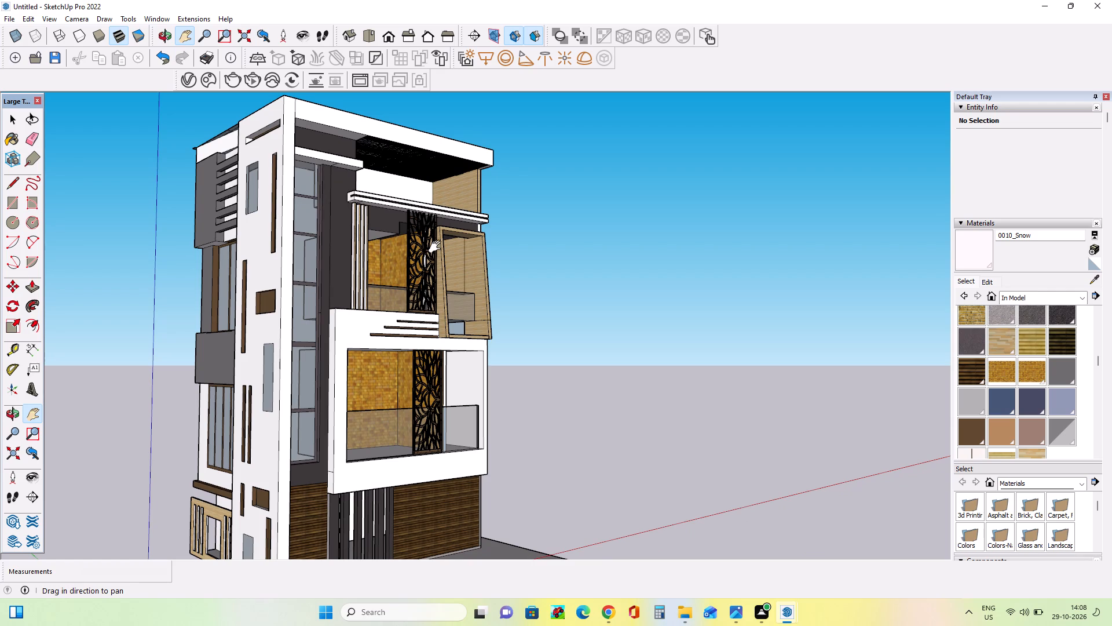
left_click_drag(407, 260, 405, 272)
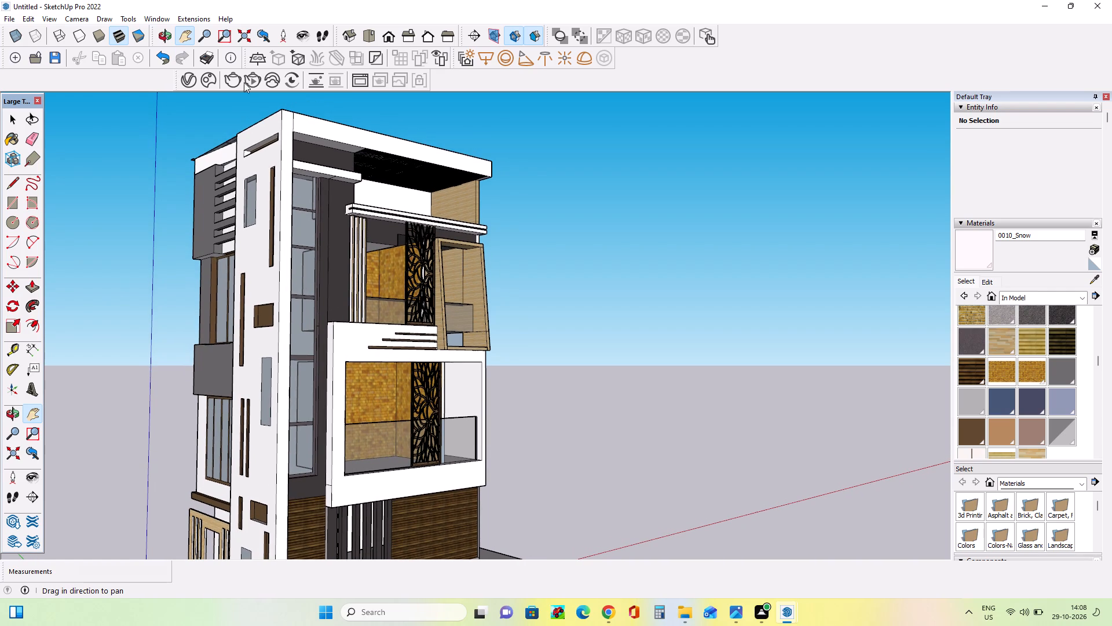
left_click(233, 80)
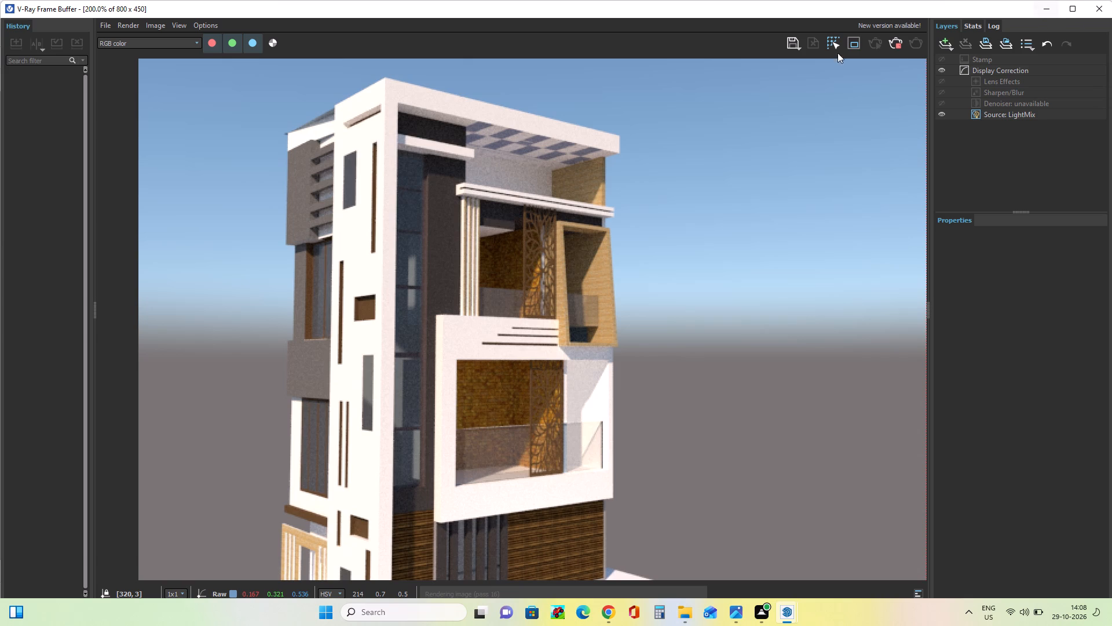
left_click(895, 43)
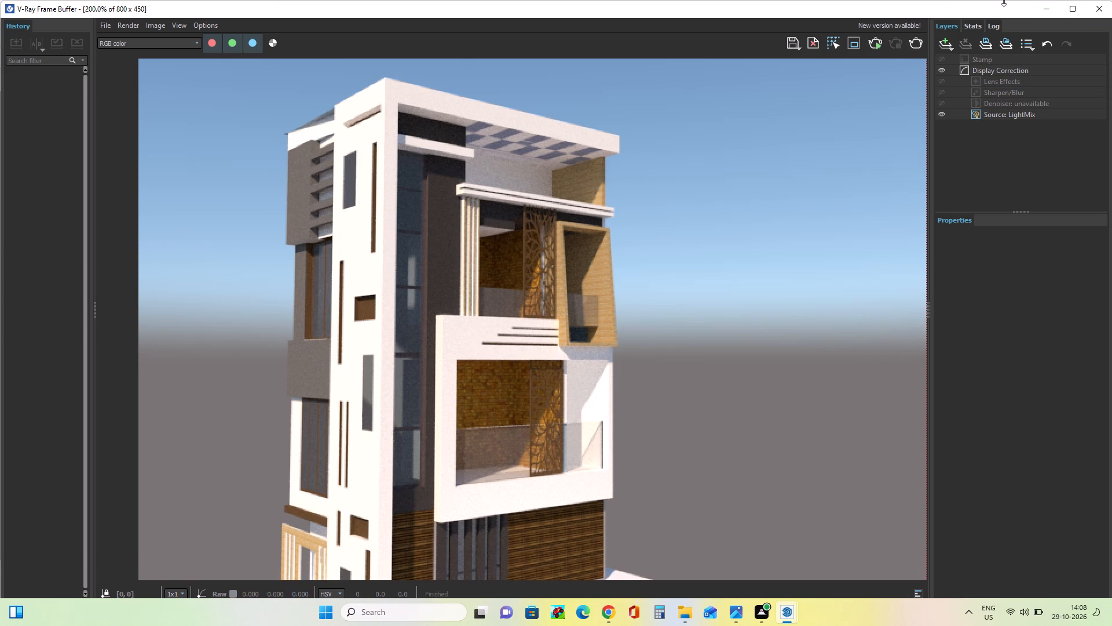
left_click(1047, 8)
Frame the building from a low corner angle looking up at the checkered ceiling and start a V-Ray render.
left_click_drag(471, 170, 485, 181)
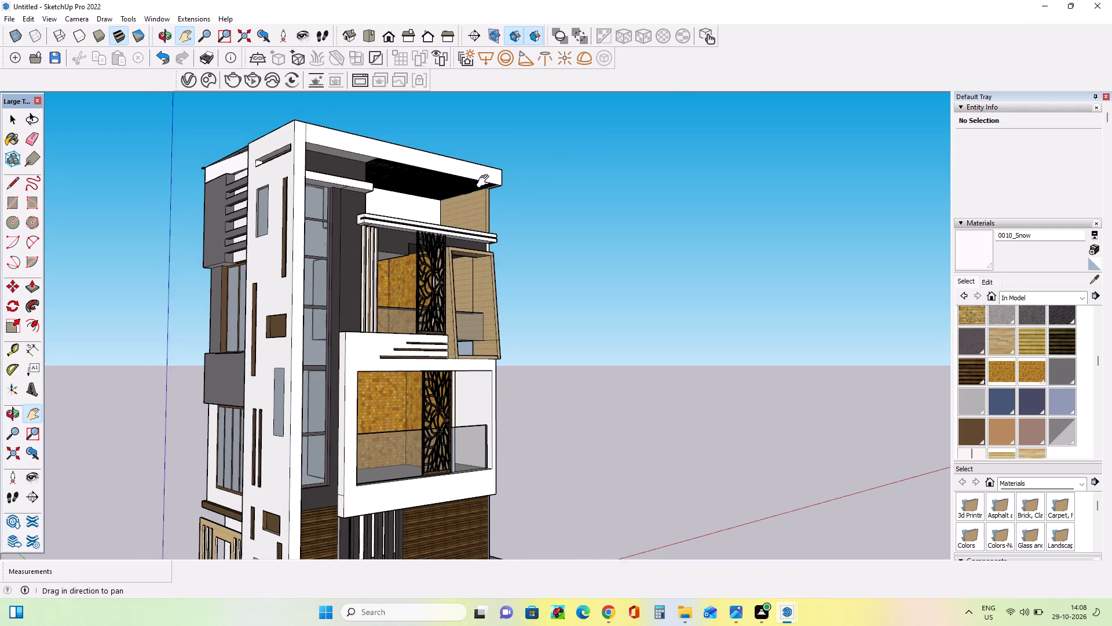
left_click_drag(485, 181, 493, 185)
middle_click_drag(482, 197, 471, 174)
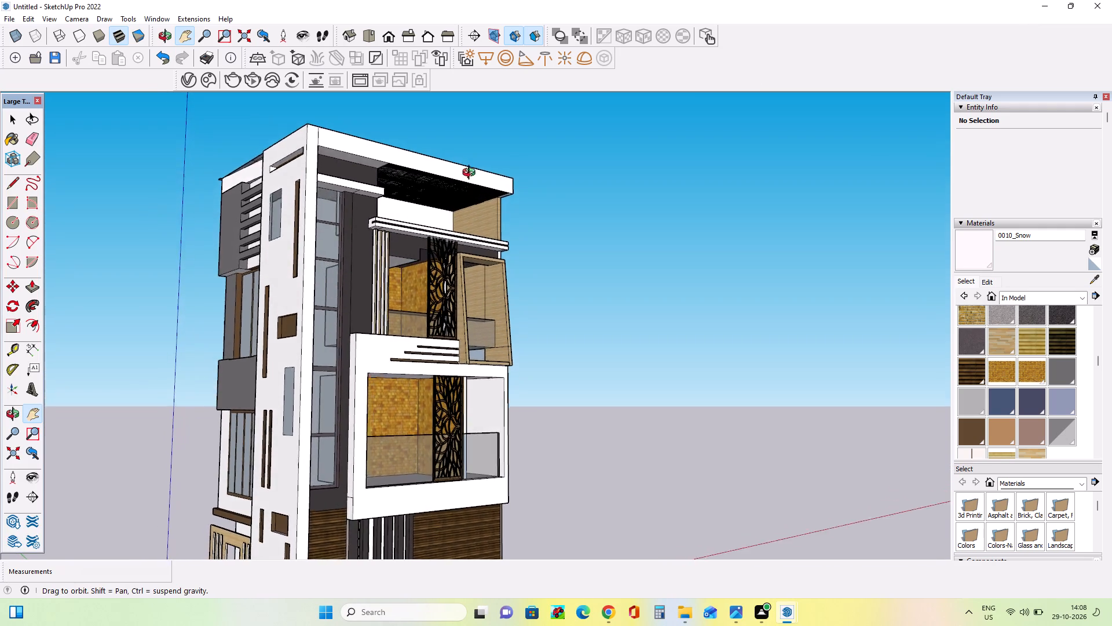
middle_click_drag(471, 174, 467, 147)
middle_click_drag(446, 196, 442, 194)
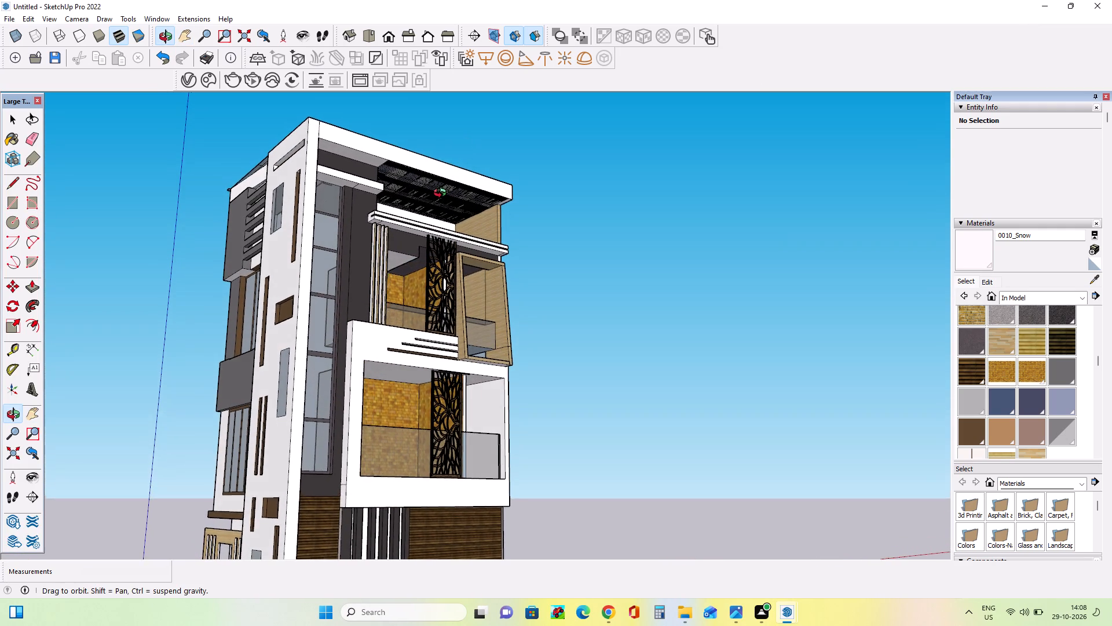
middle_click_drag(442, 194, 409, 185)
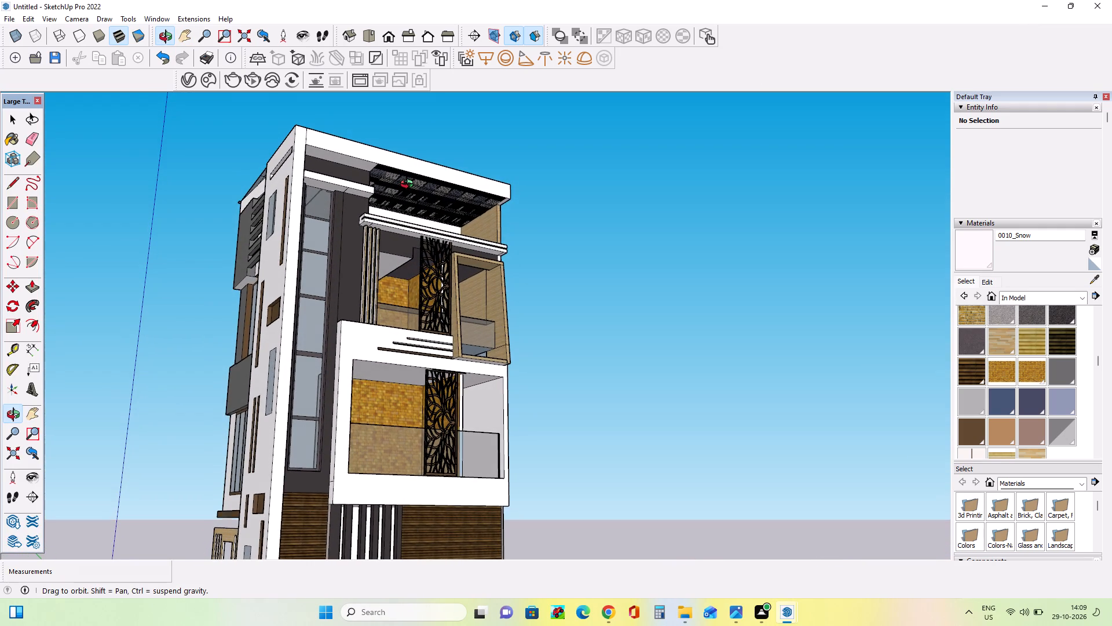
middle_click_drag(409, 185, 411, 174)
middle_click_drag(290, 289, 294, 289)
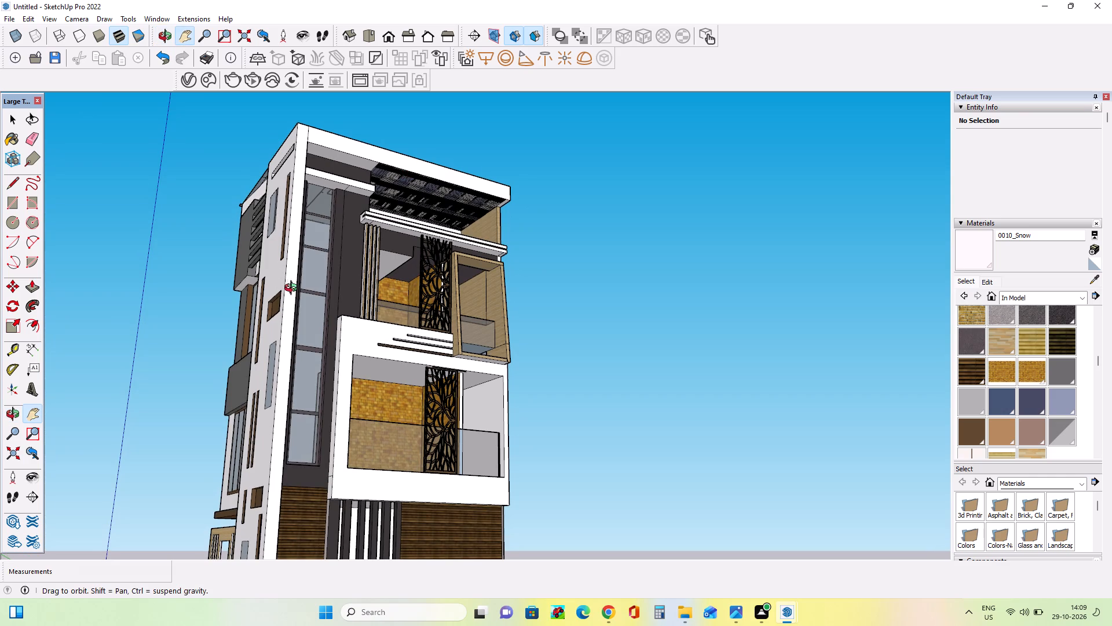
middle_click_drag(294, 289, 310, 304)
right_click(307, 300)
middle_click_drag(261, 298, 268, 308)
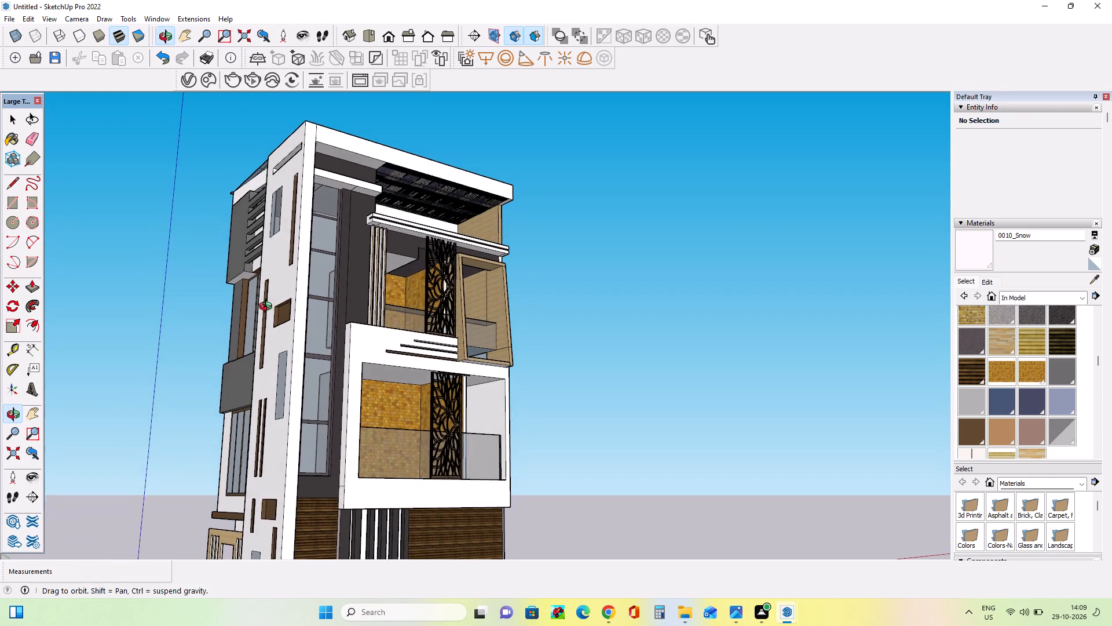
middle_click_drag(268, 308, 270, 309)
middle_click_drag(387, 200, 359, 182)
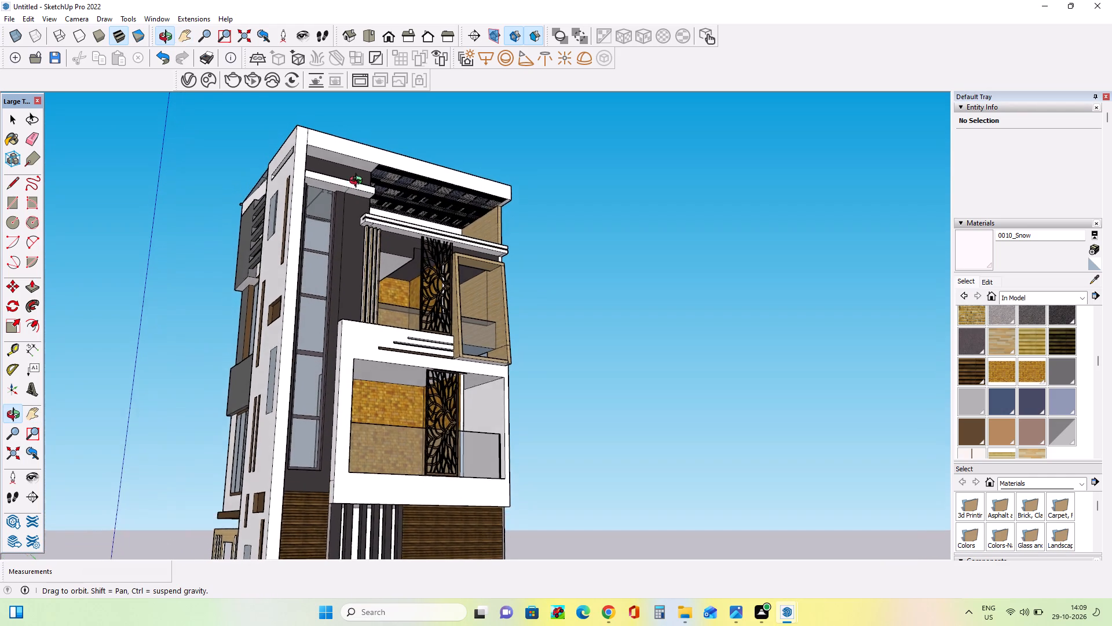
middle_click_drag(359, 182, 357, 175)
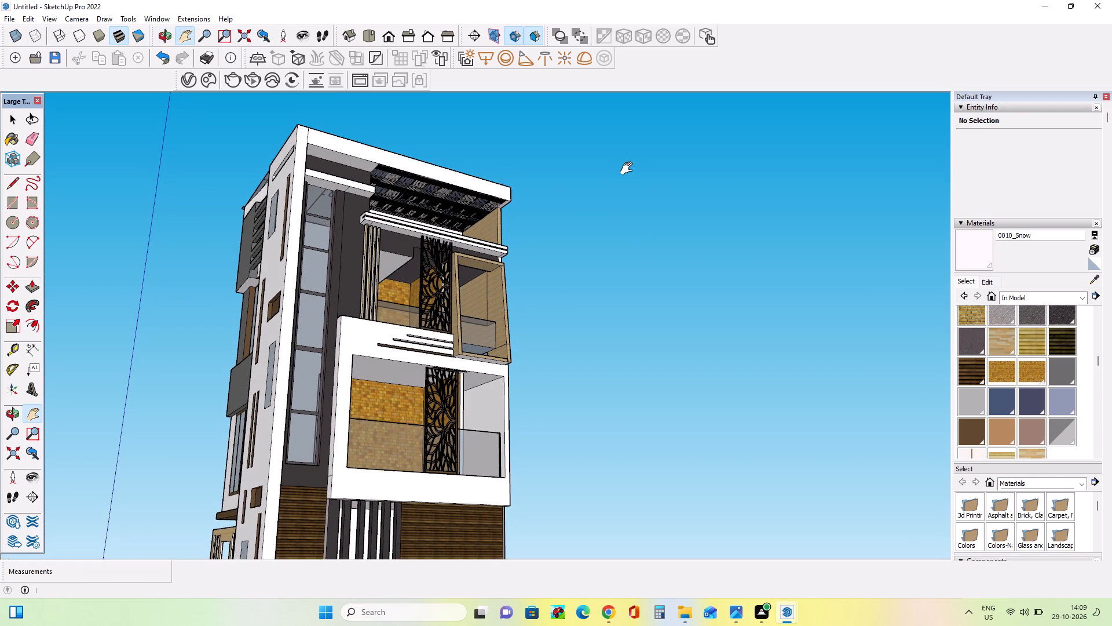
left_click(233, 76)
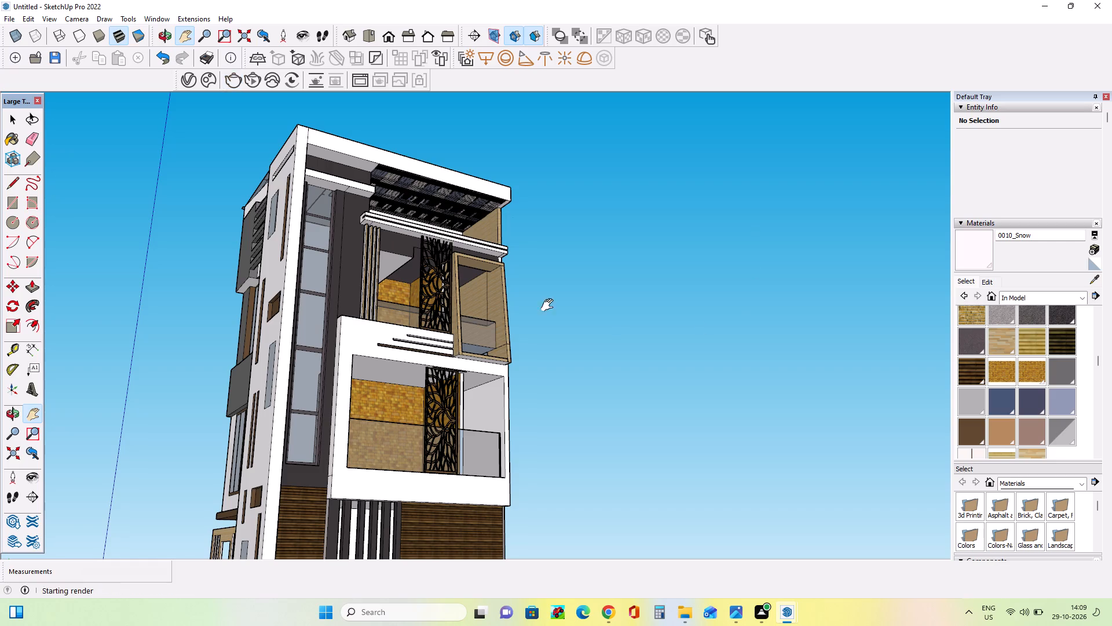
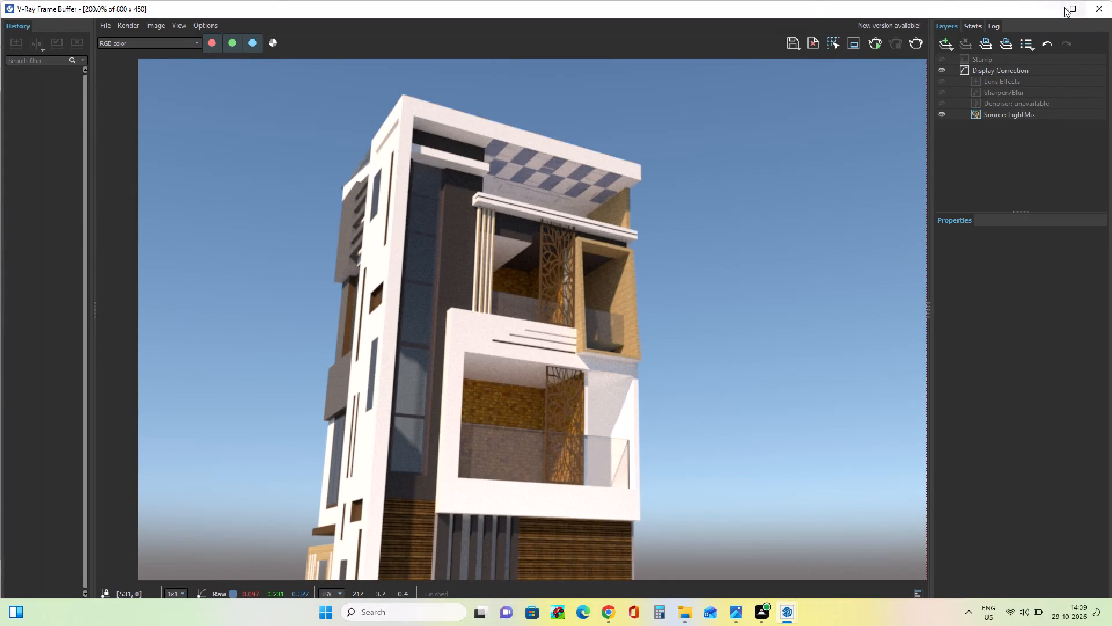
Return to the SketchUp model and paint the white side faces of the upper balcony's four vertical slats with Wood Floor Light.
left_click(1048, 10)
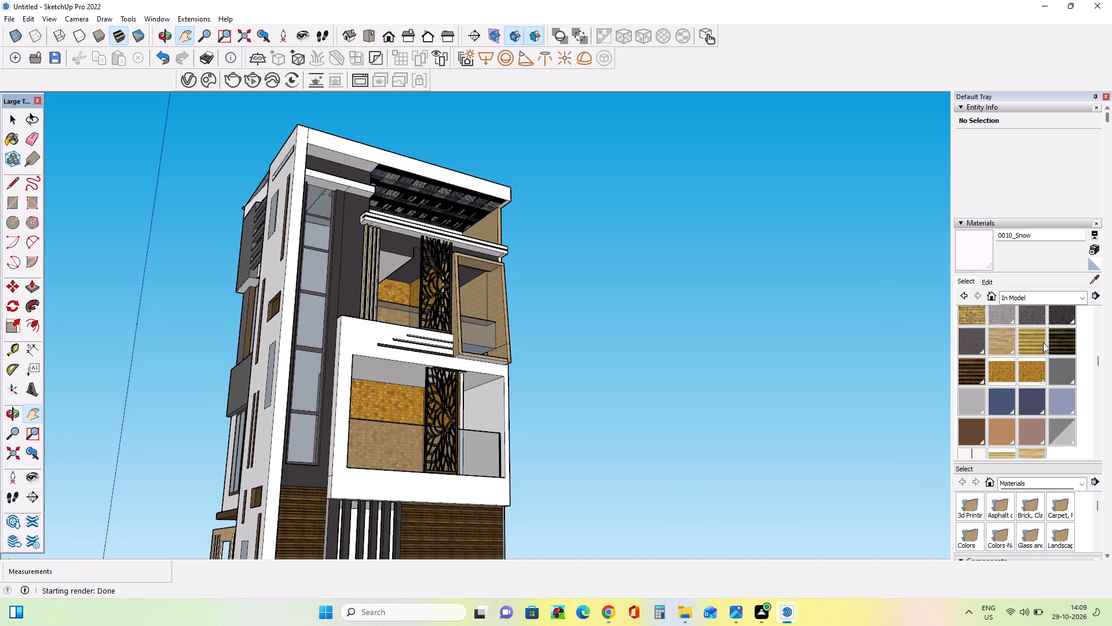
scroll(985, 416, "down", 2)
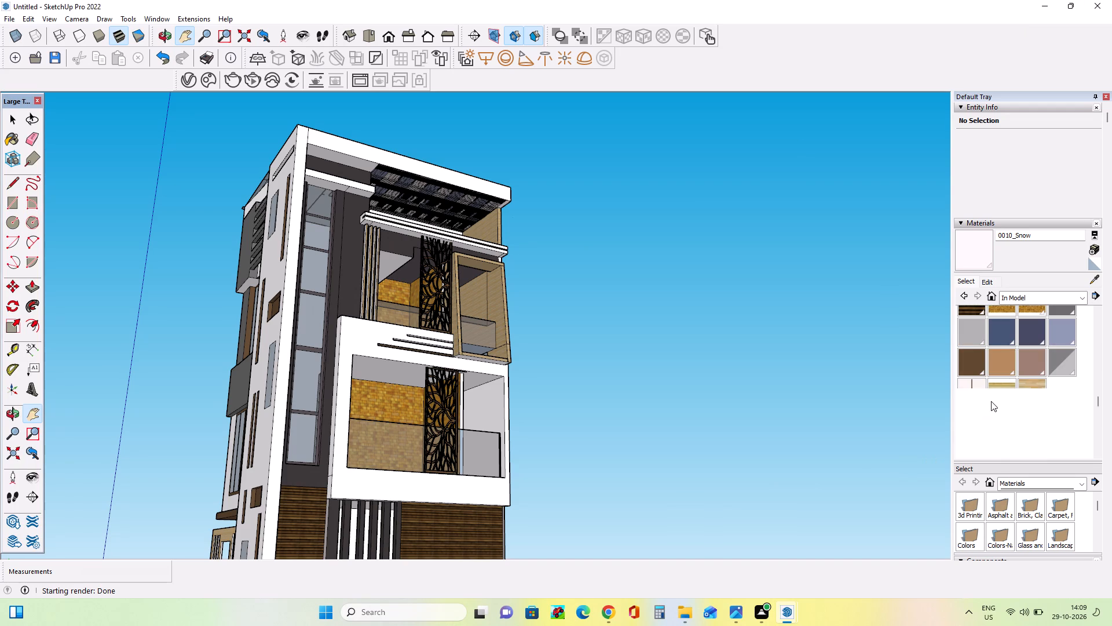
scroll(991, 401, "up", 2)
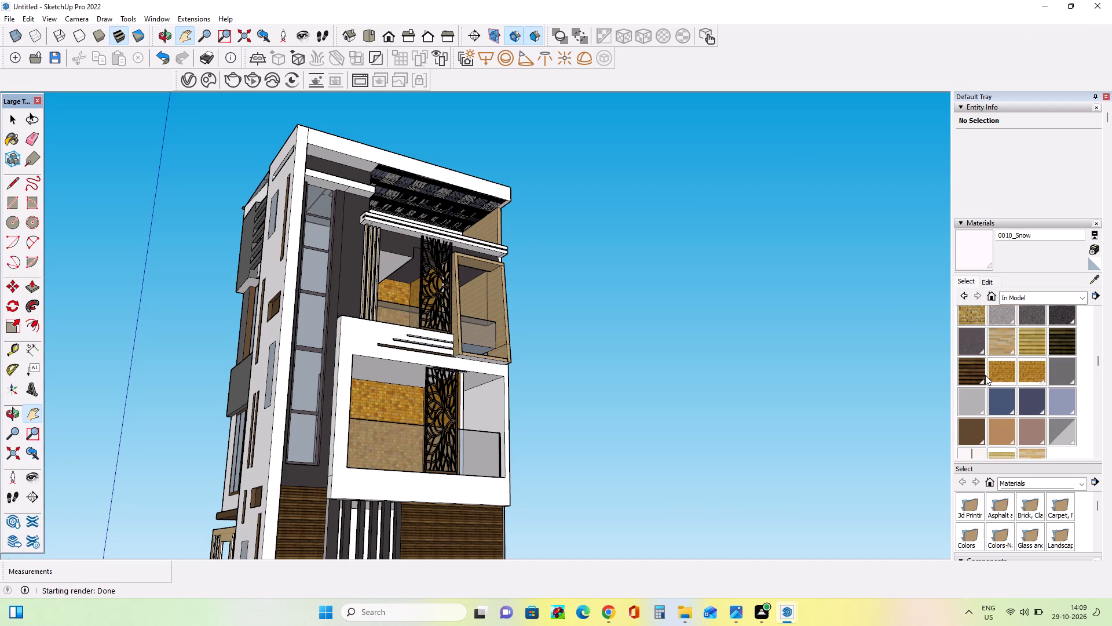
scroll(1007, 374, "up", 1)
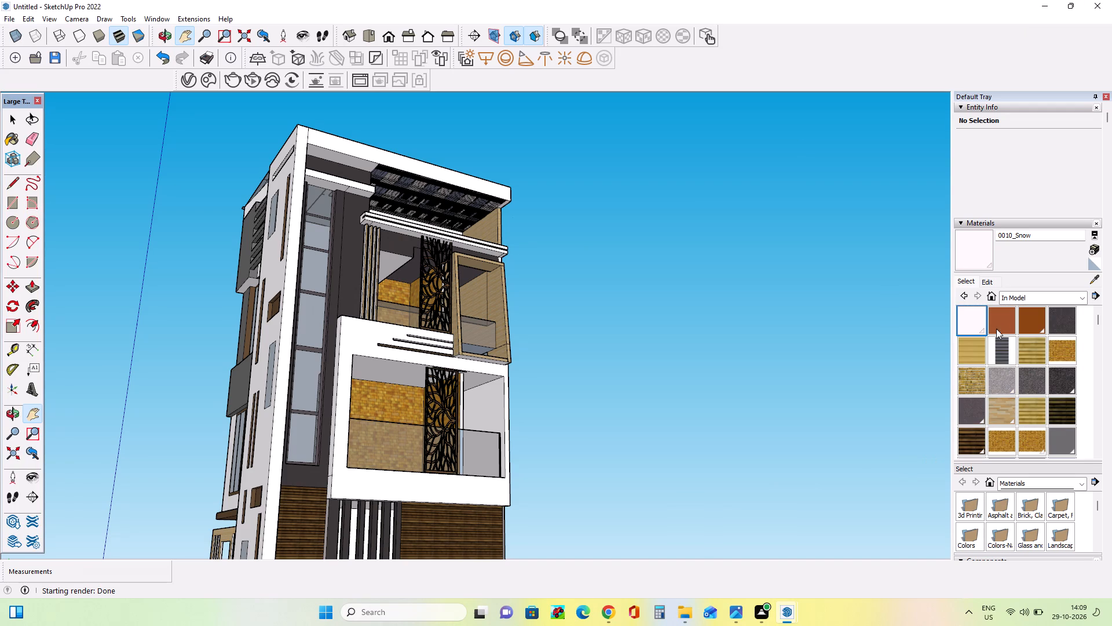
scroll(1018, 365, "down", 1)
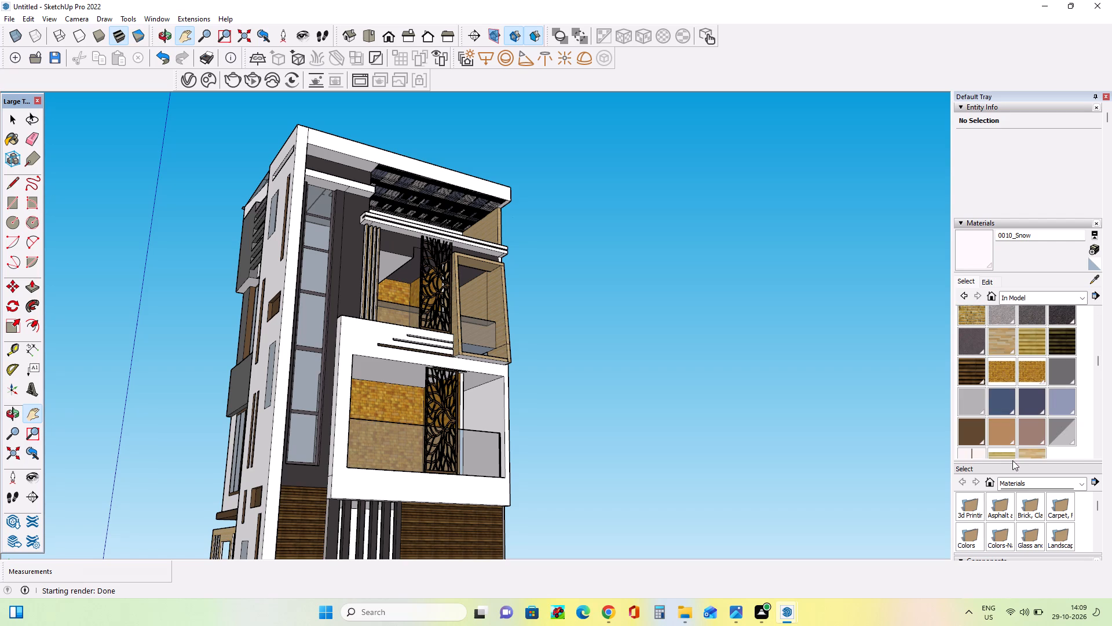
scroll(1000, 430, "down", 1)
left_click(1029, 391)
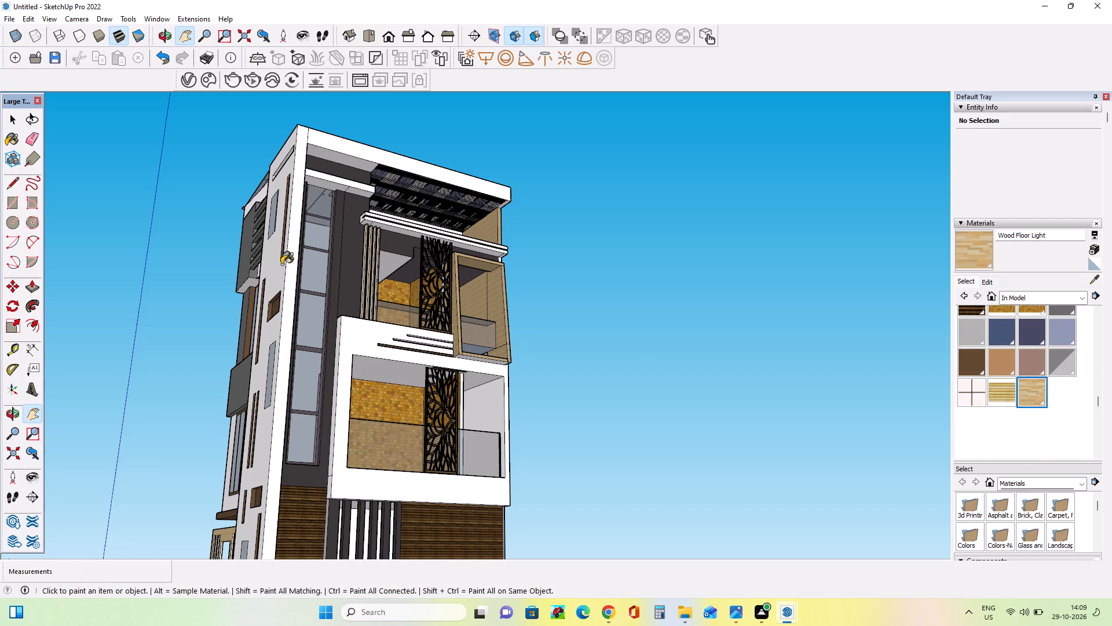
scroll(423, 252, "up", 2)
scroll(356, 279, "up", 13)
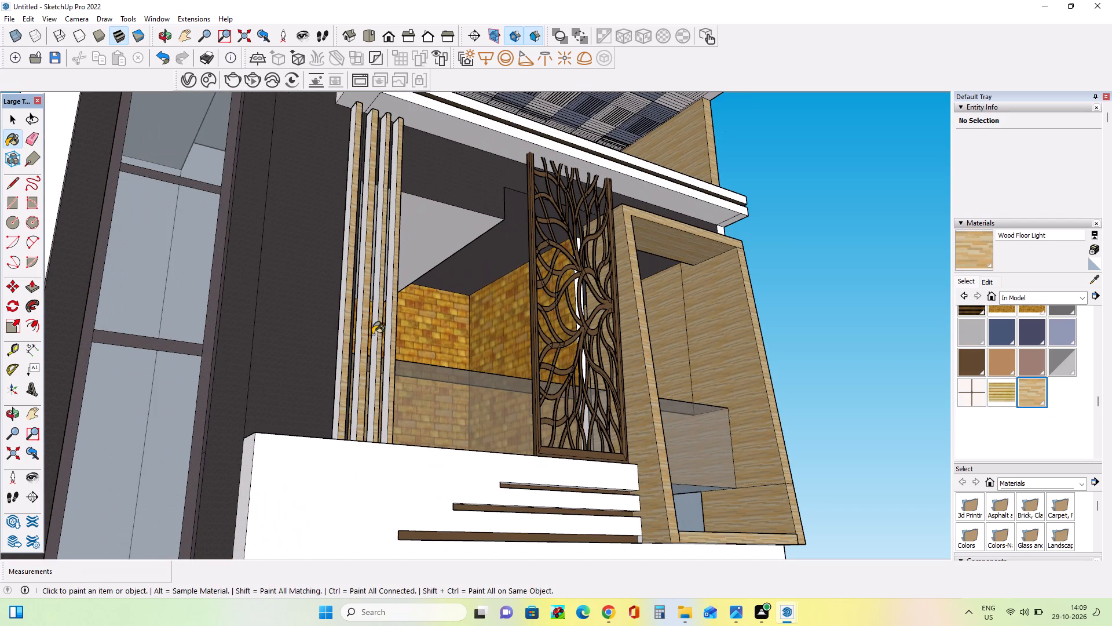
left_click(337, 362)
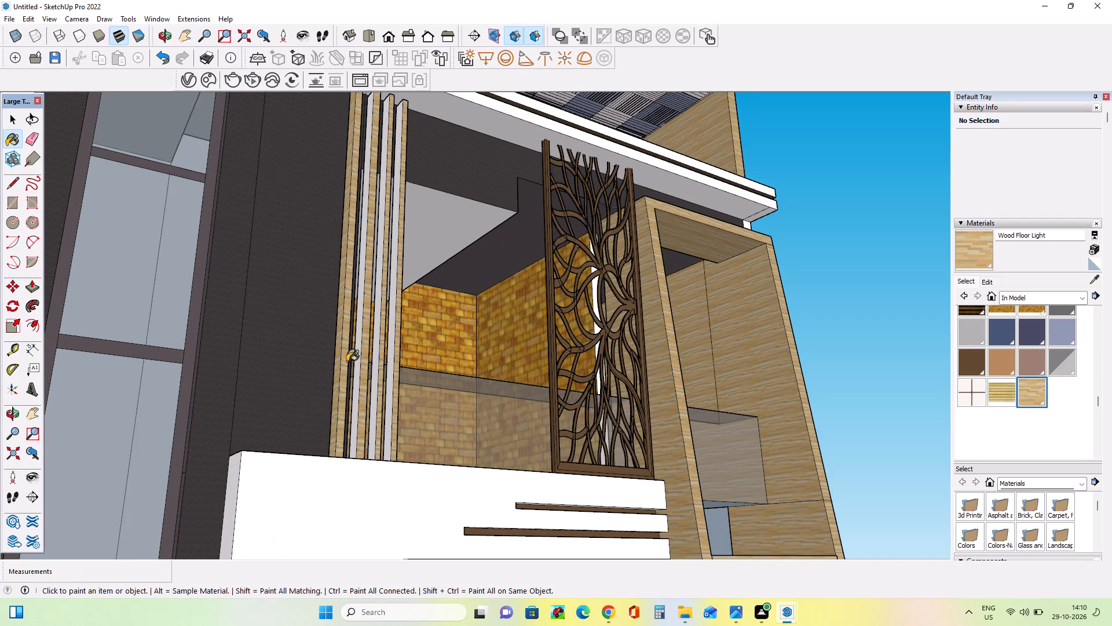
left_click(357, 366)
left_click(374, 367)
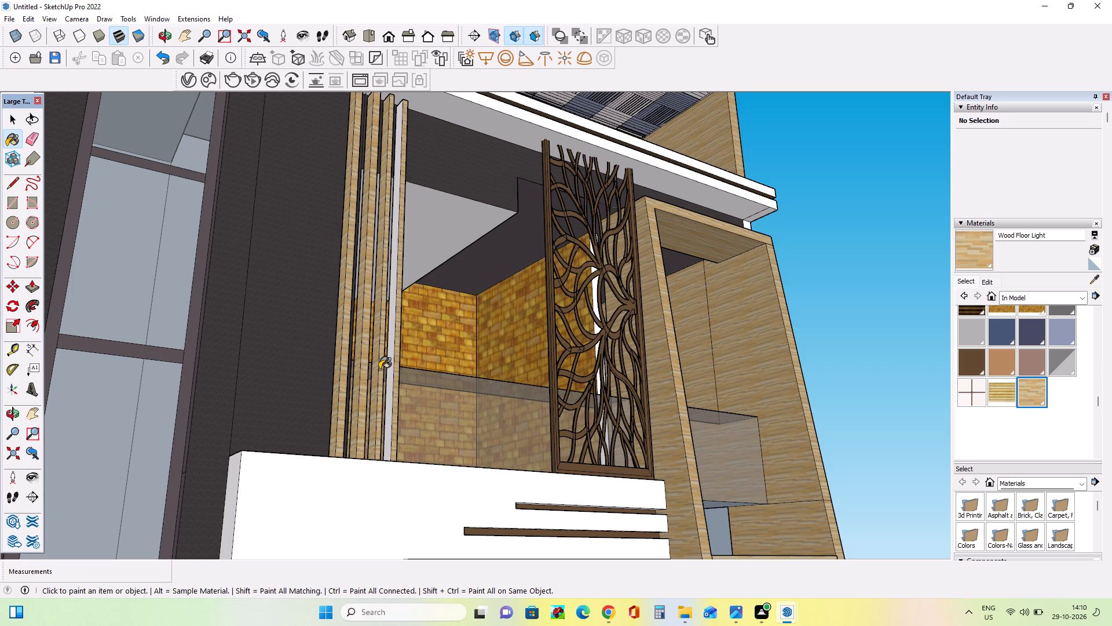
left_click(390, 374)
Start a new V-Ray render of the building from a low corner view showing the side wall and front balconies.
scroll(389, 368, "down", 5)
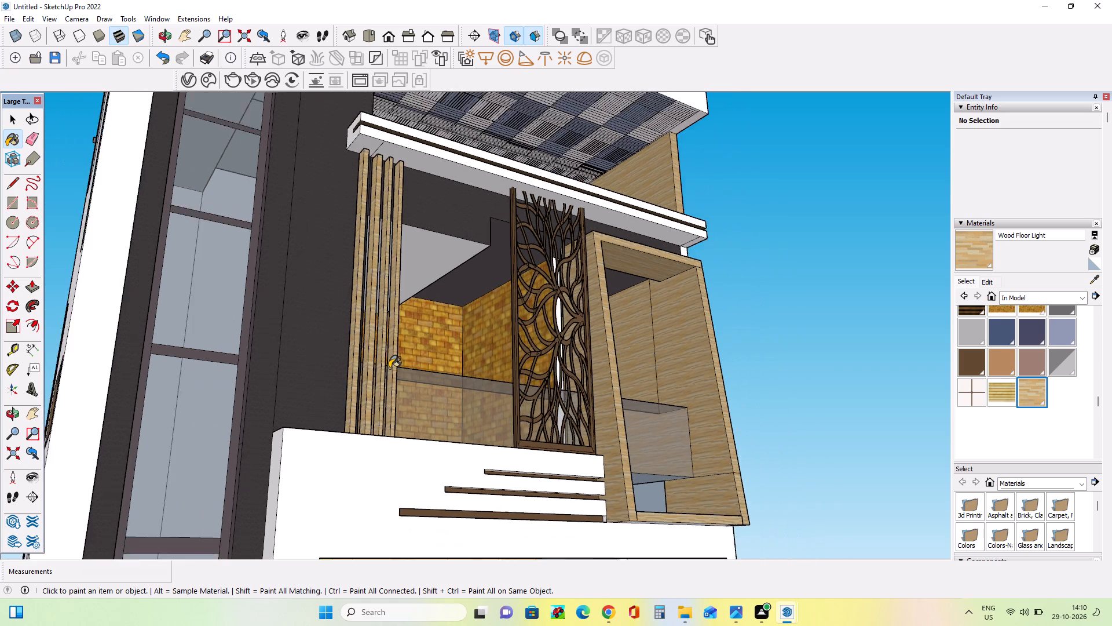
scroll(389, 368, "down", 11)
scroll(438, 378, "down", 3)
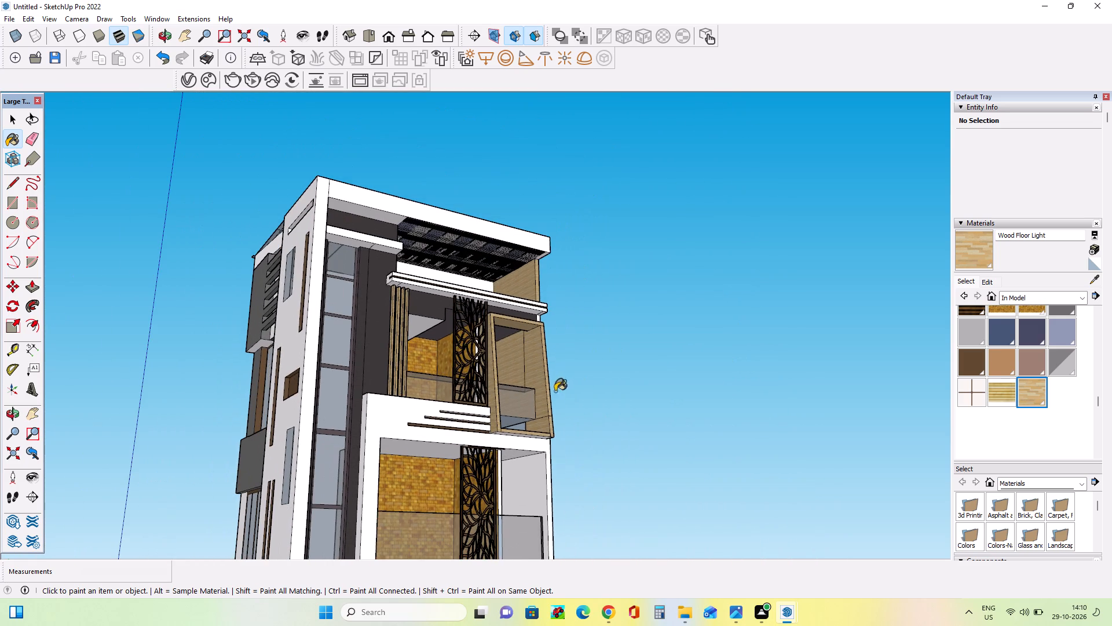
middle_click_drag(592, 394, 592, 355)
scroll(611, 365, "down", 4)
middle_click_drag(620, 377, 634, 396)
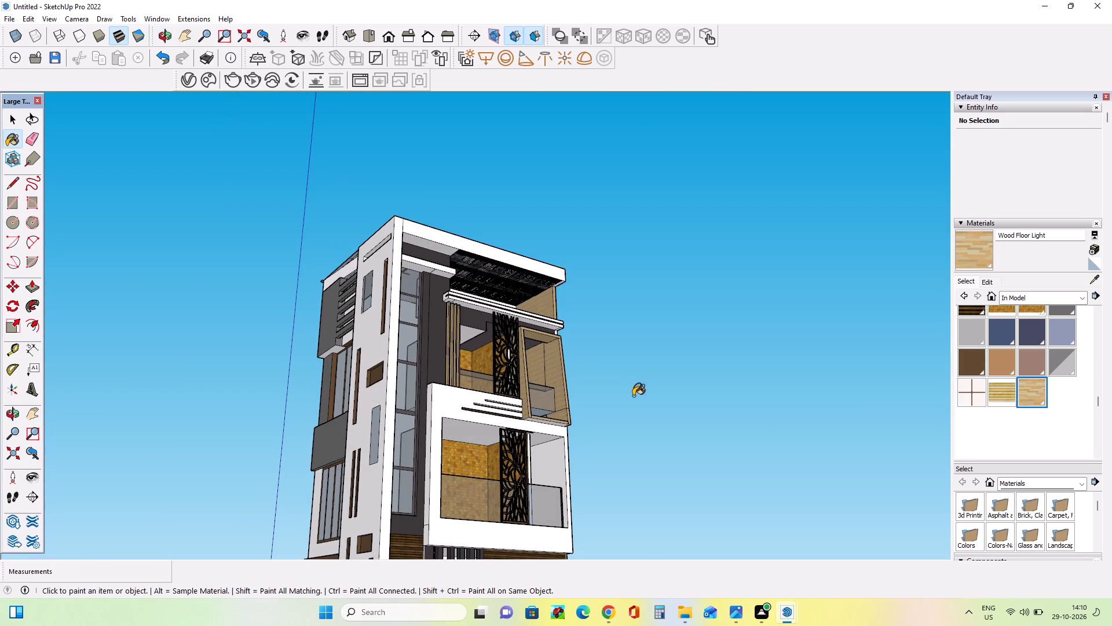
middle_click_drag(519, 390, 579, 439)
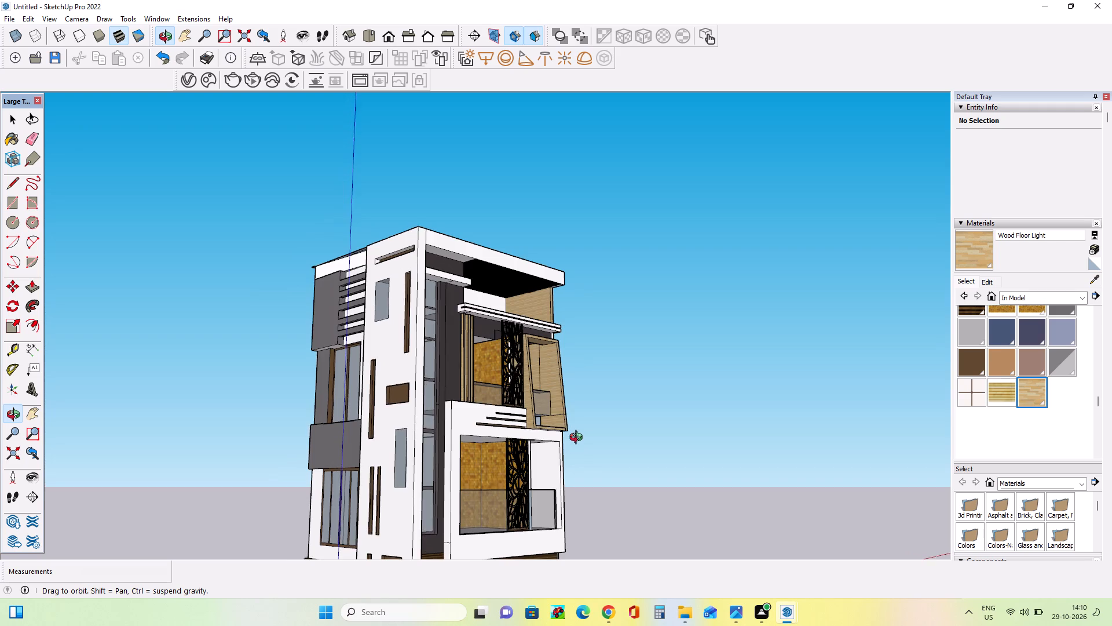
middle_click_drag(579, 439, 587, 421)
scroll(524, 376, "down", 3)
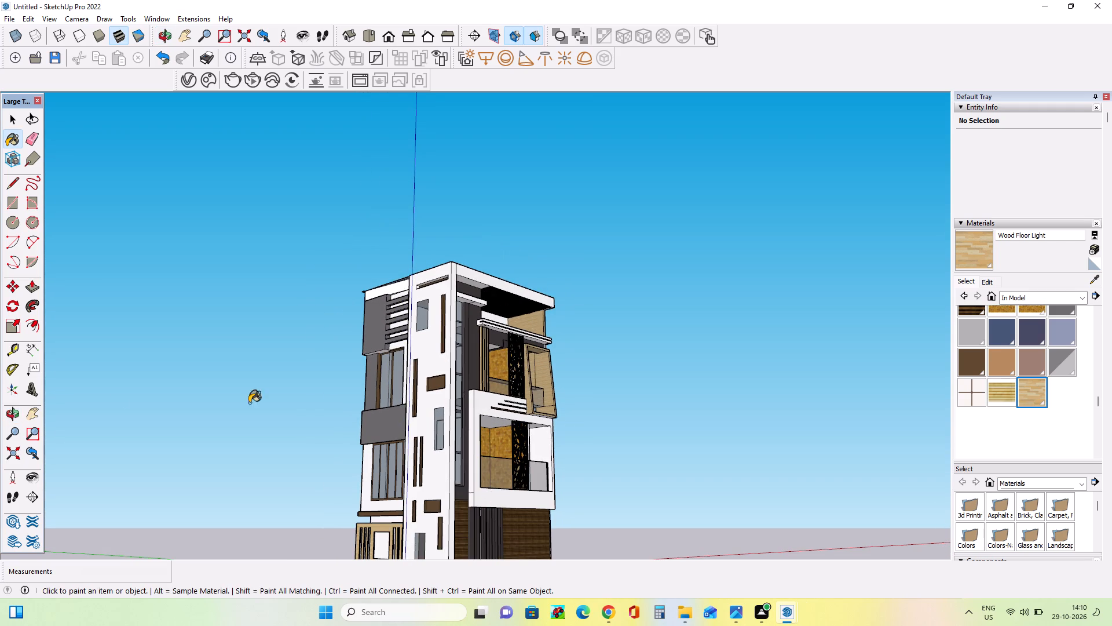
left_click(43, 416)
left_click(38, 416)
left_click_drag(551, 413, 535, 381)
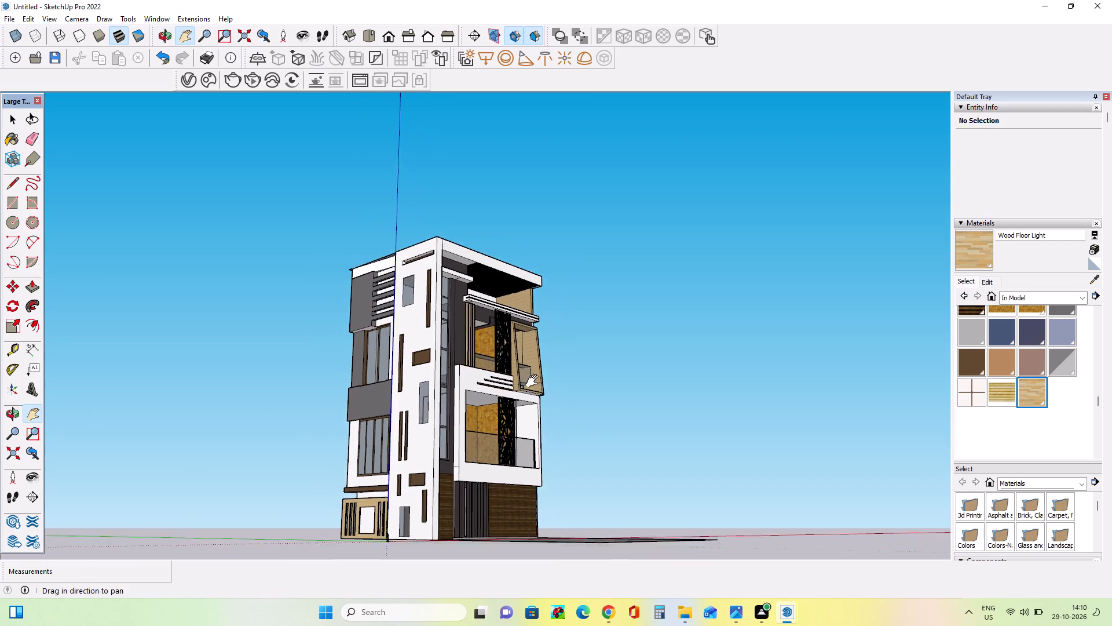
left_click_drag(535, 381, 536, 417)
middle_click_drag(491, 402, 480, 424)
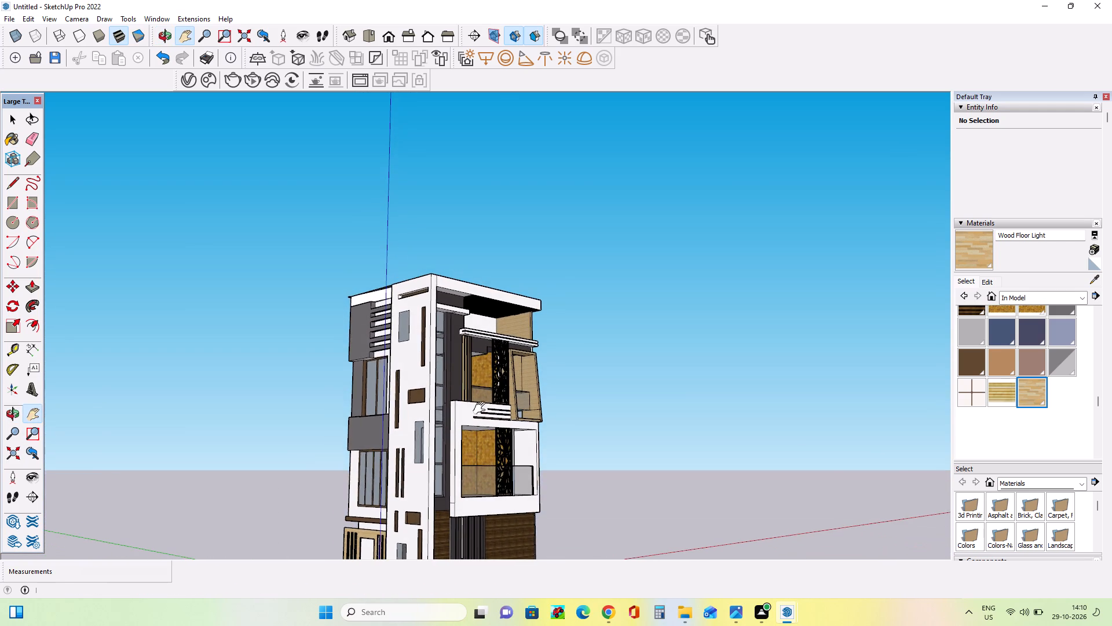
scroll(486, 401, "up", 5)
middle_click_drag(522, 387, 521, 378)
scroll(521, 378, "down", 2)
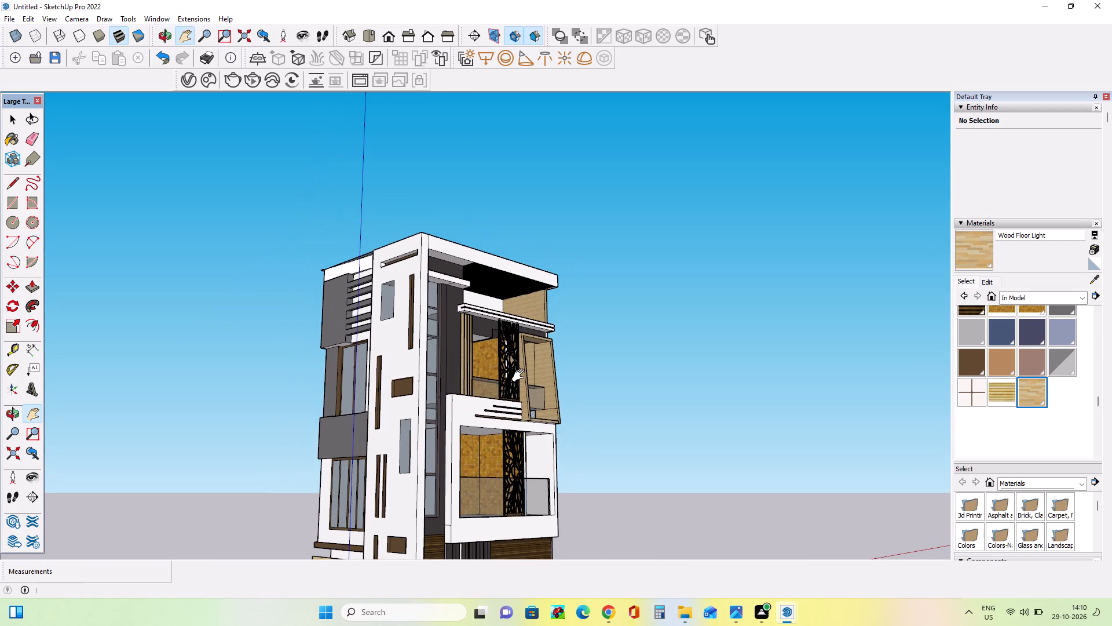
left_click_drag(512, 375, 498, 336)
middle_click_drag(545, 369, 530, 375)
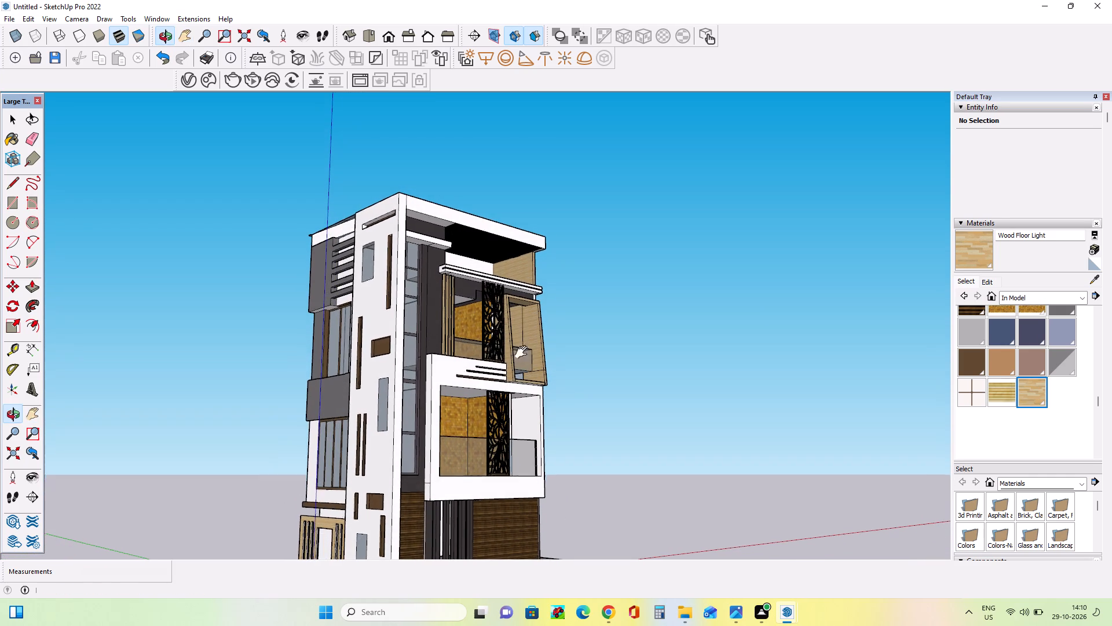
middle_click_drag(502, 329, 509, 295)
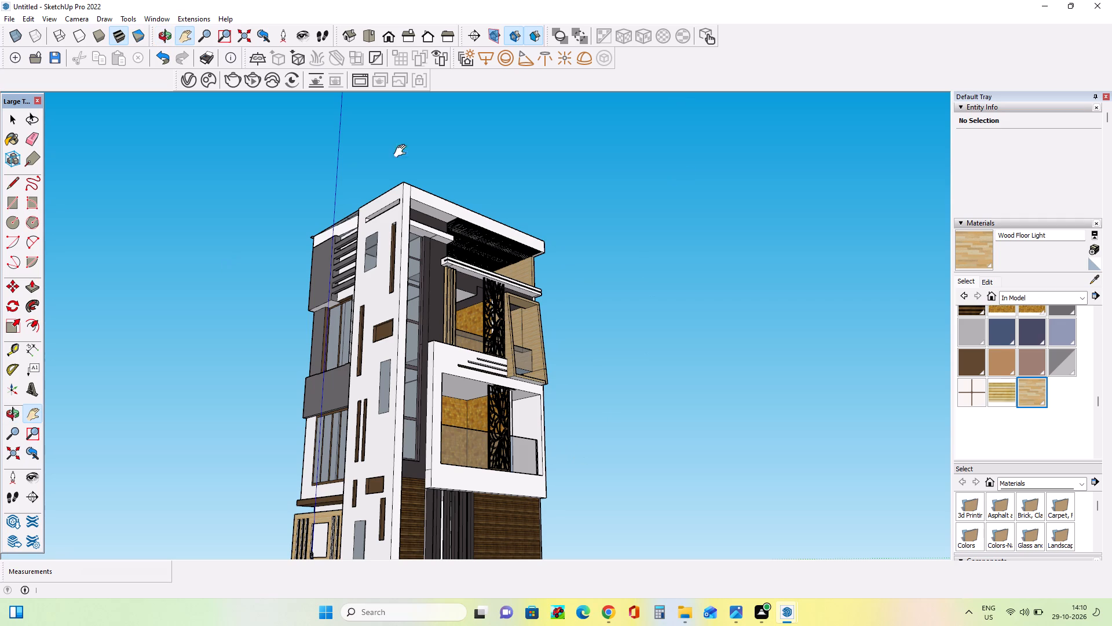
left_click(236, 76)
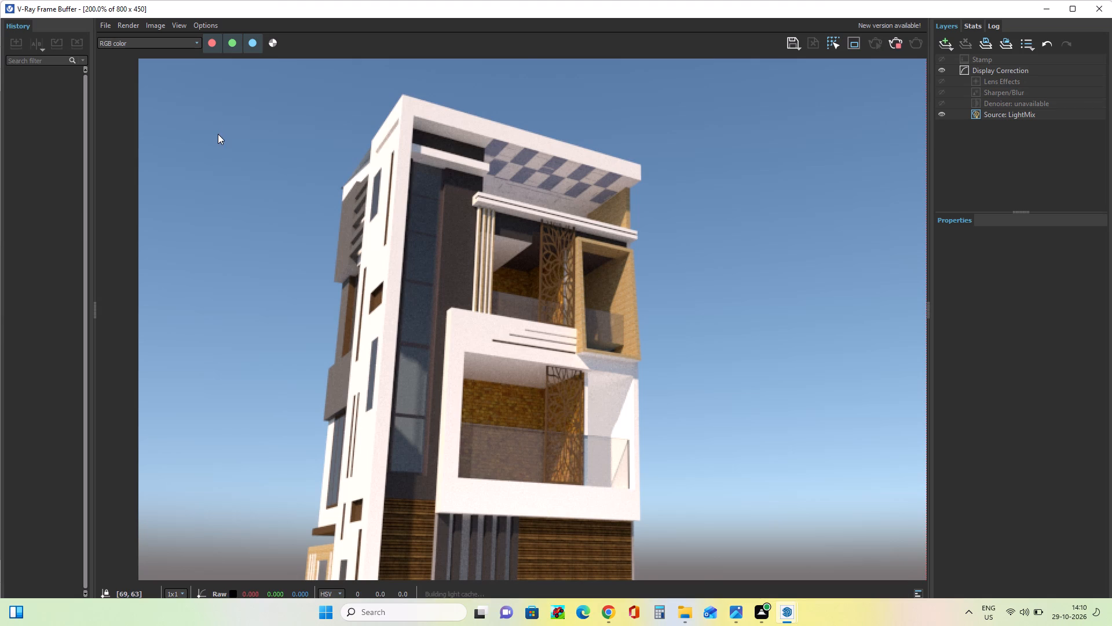
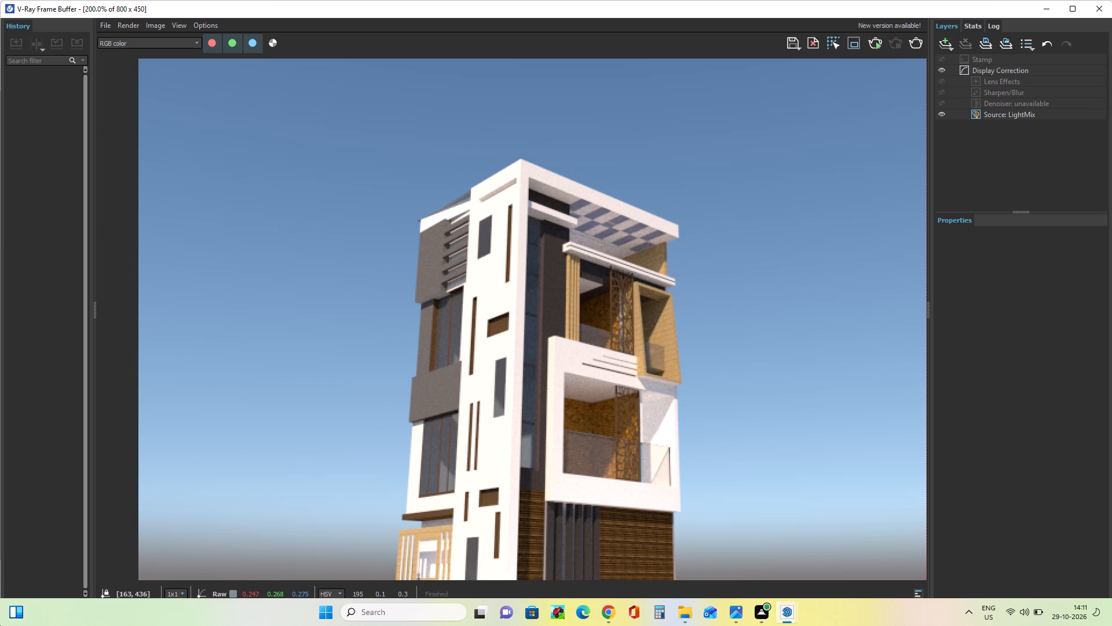
Return to the SketchUp model and capture a rectangular snip of the building's upper floors with the Snipping Tool.
left_click(1047, 4)
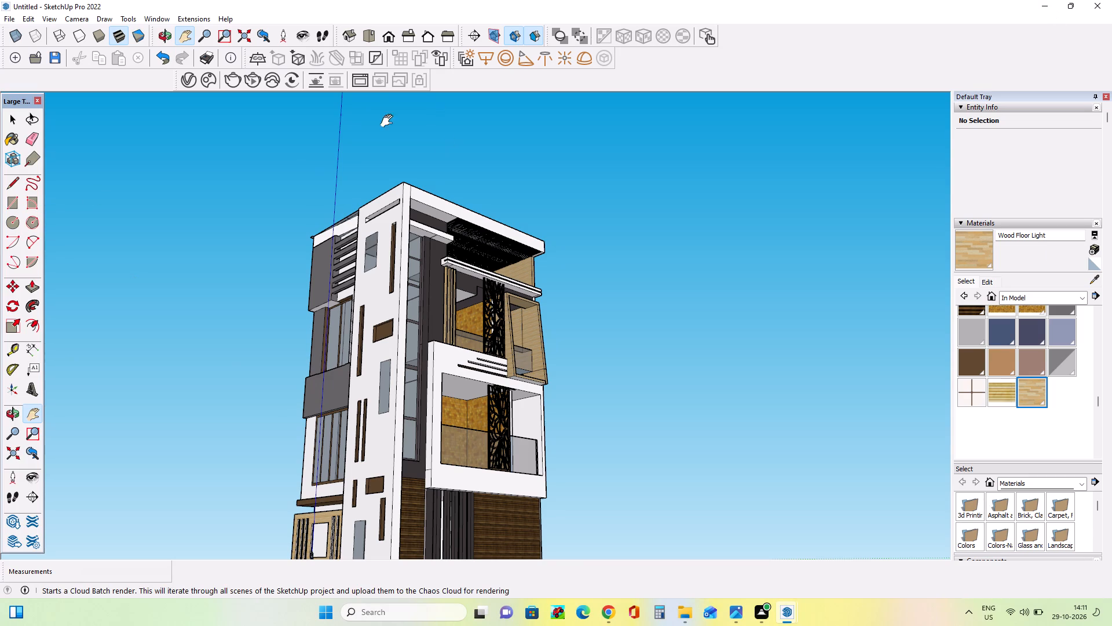
left_click(389, 619)
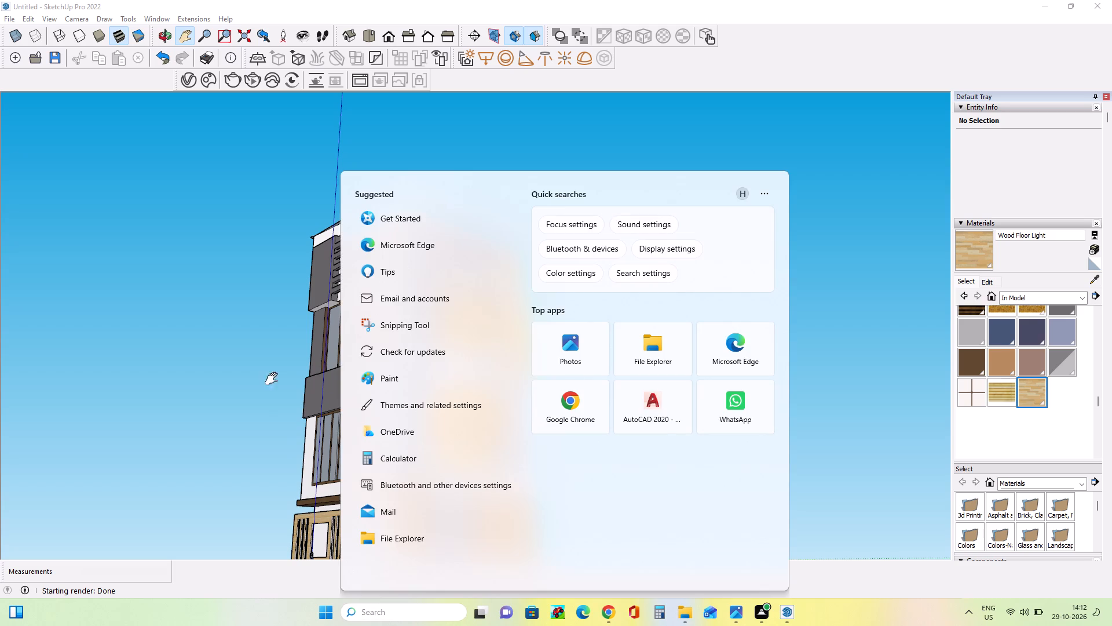
left_click(414, 336)
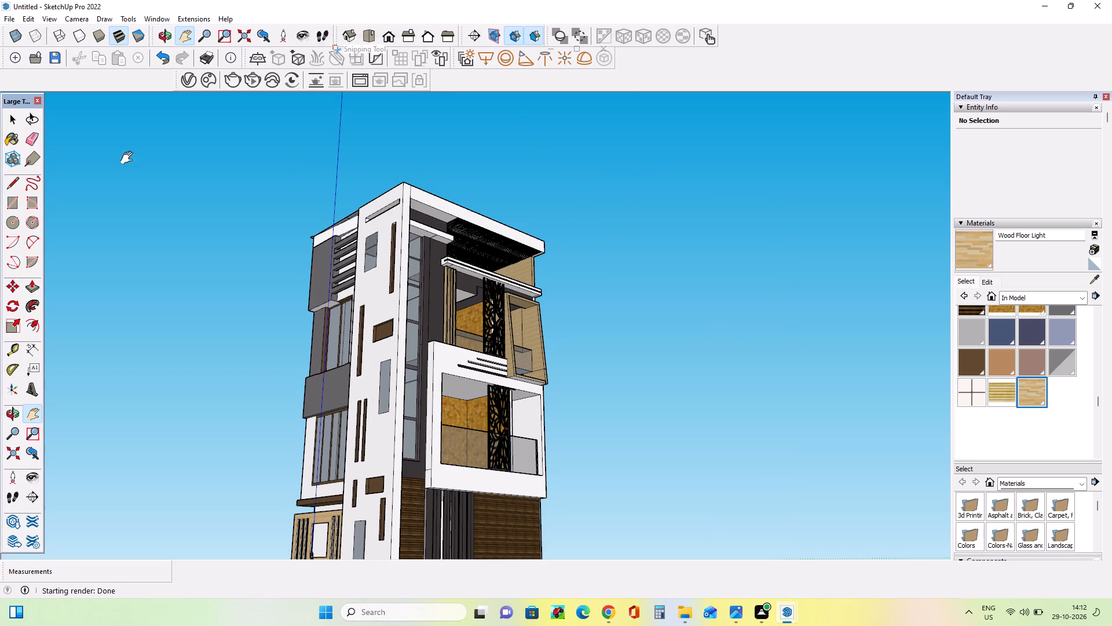
left_click(354, 73)
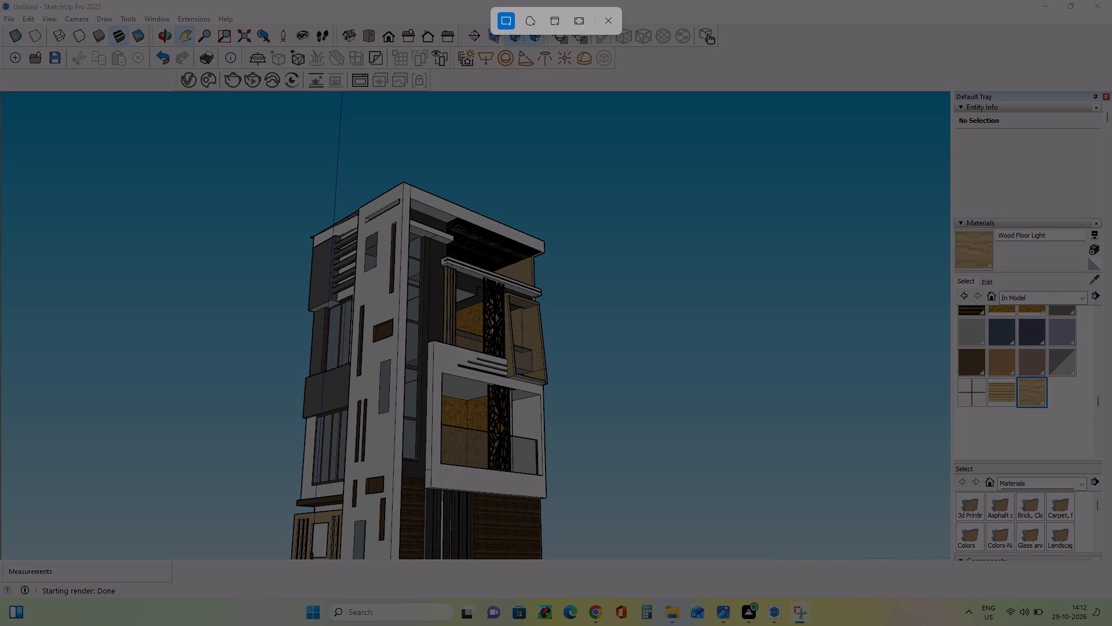
left_click_drag(581, 184, 294, 486)
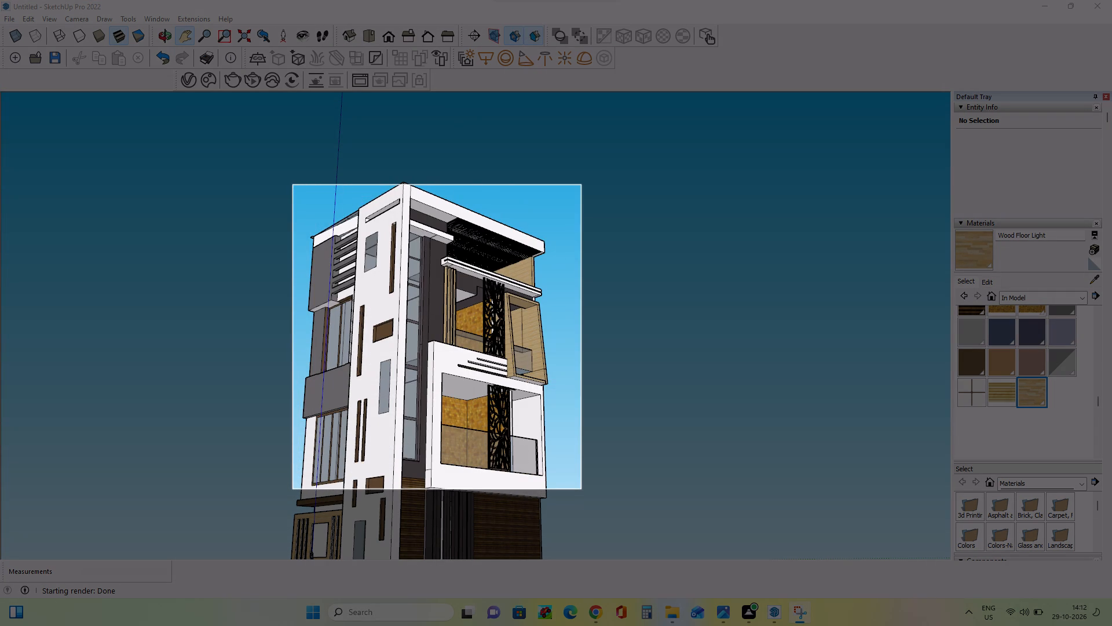
left_click_drag(294, 486, 295, 484)
key("Escape")
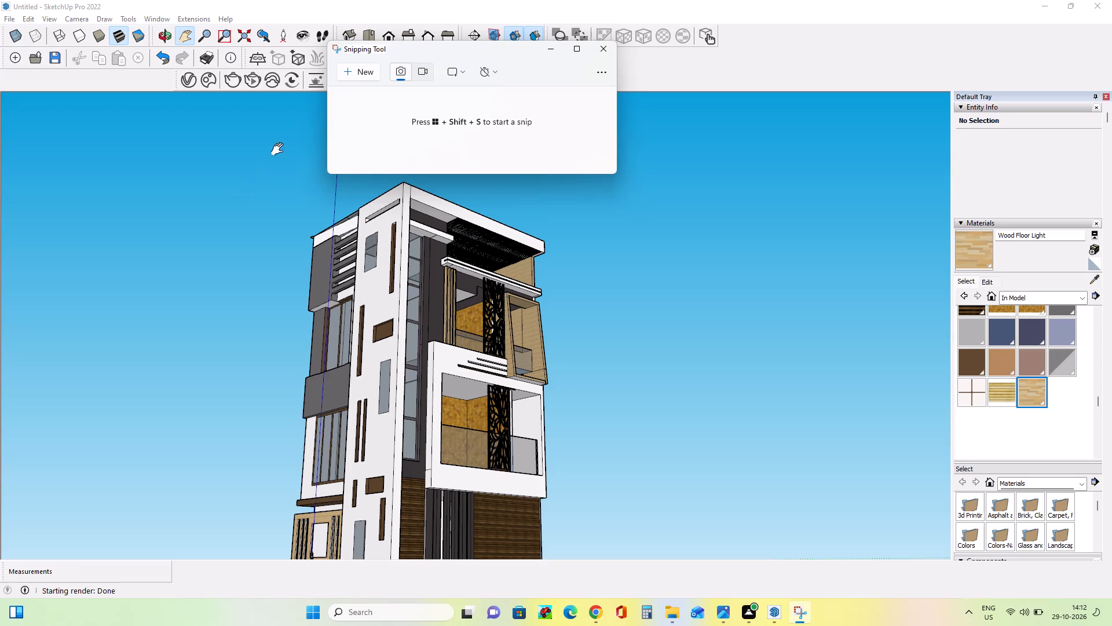
Take another rectangular snip of the building, extending it down to the ground-floor cladding and gate, and return to the model.
left_click(360, 74)
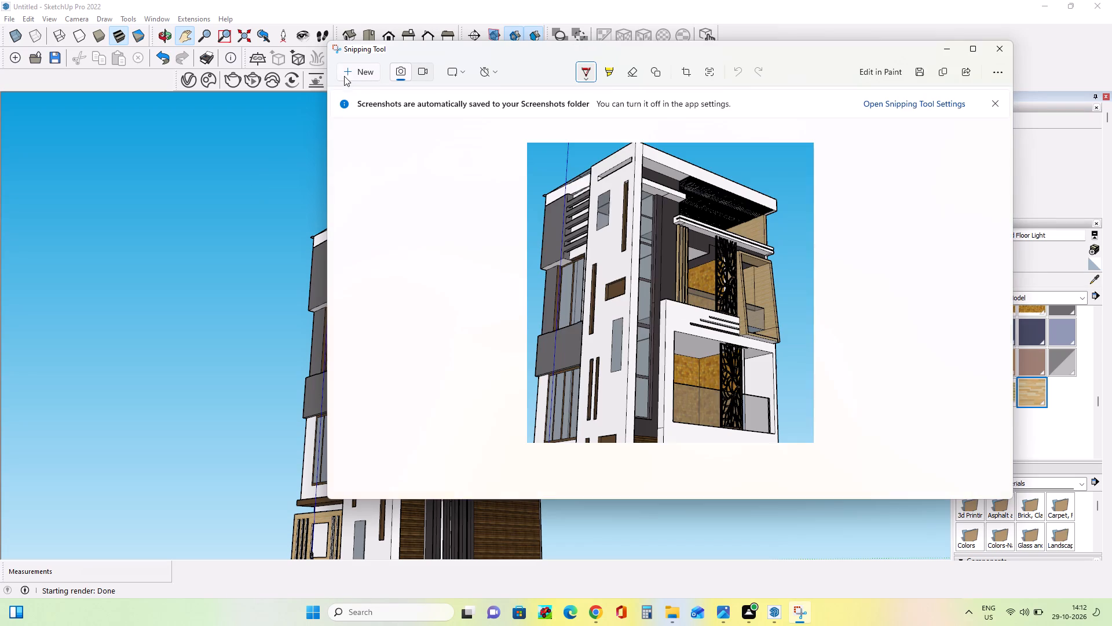
left_click(354, 72)
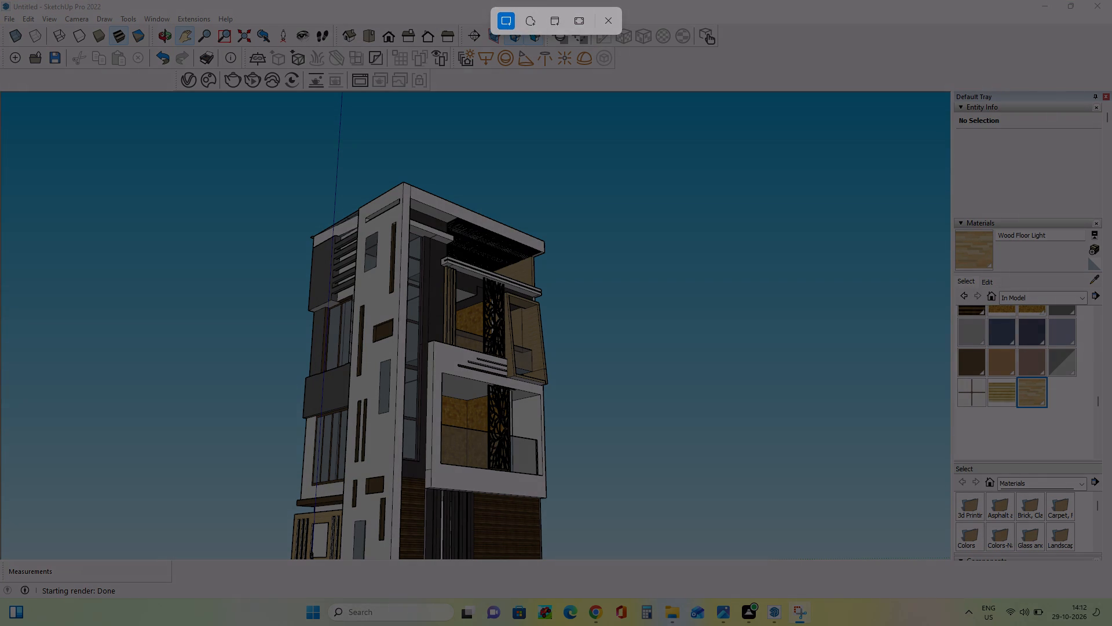
left_click_drag(575, 190, 277, 562)
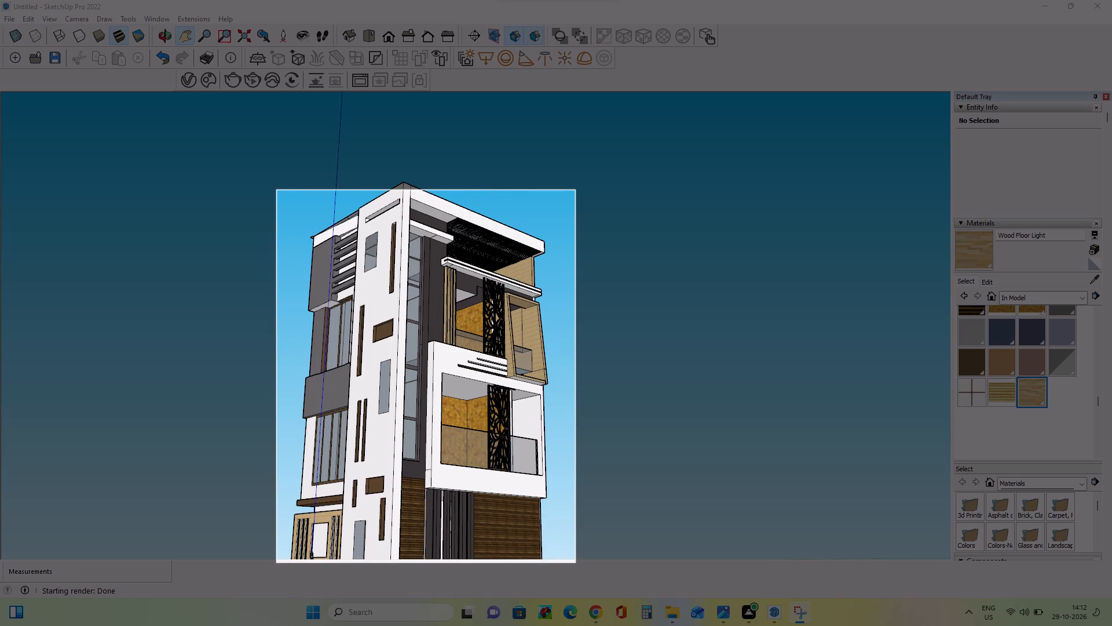
left_click_drag(277, 562, 281, 558)
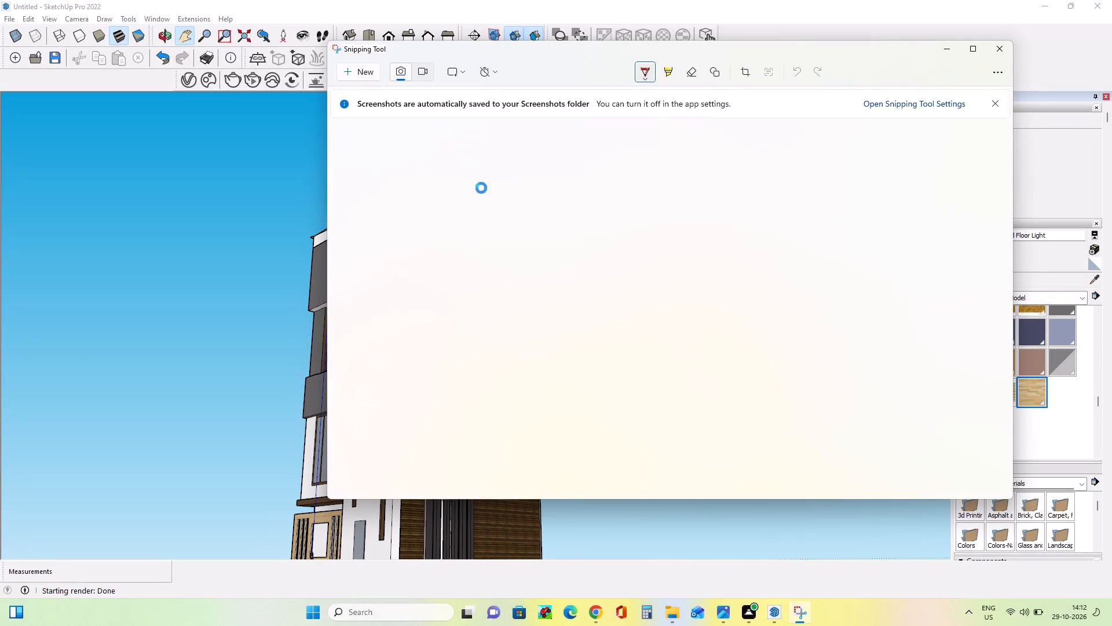
scroll(722, 195, "up", 2)
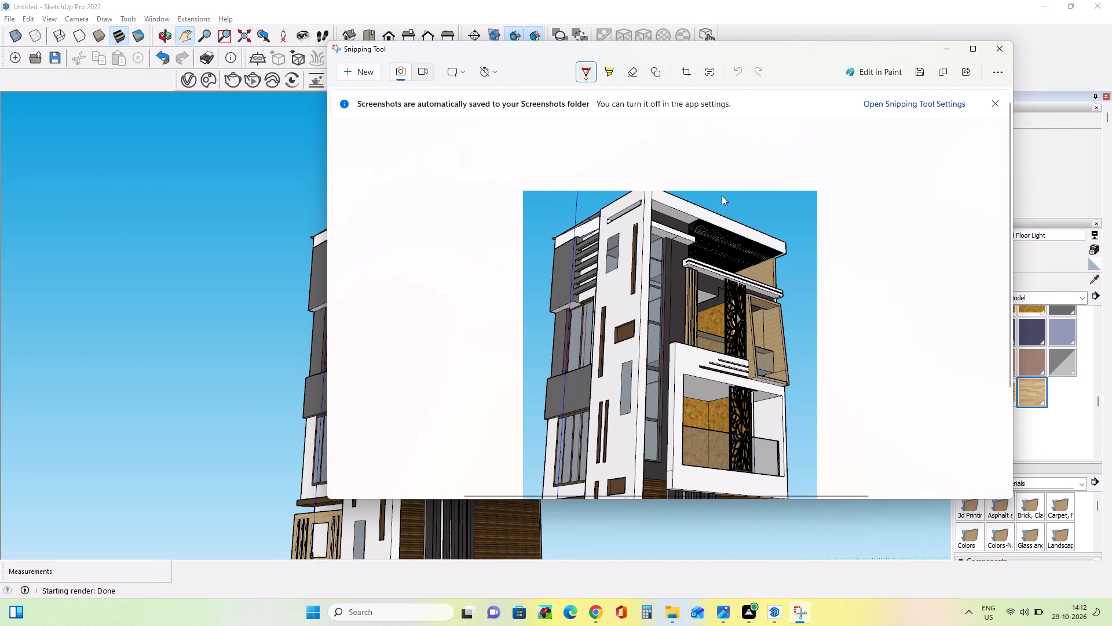
left_click(949, 45)
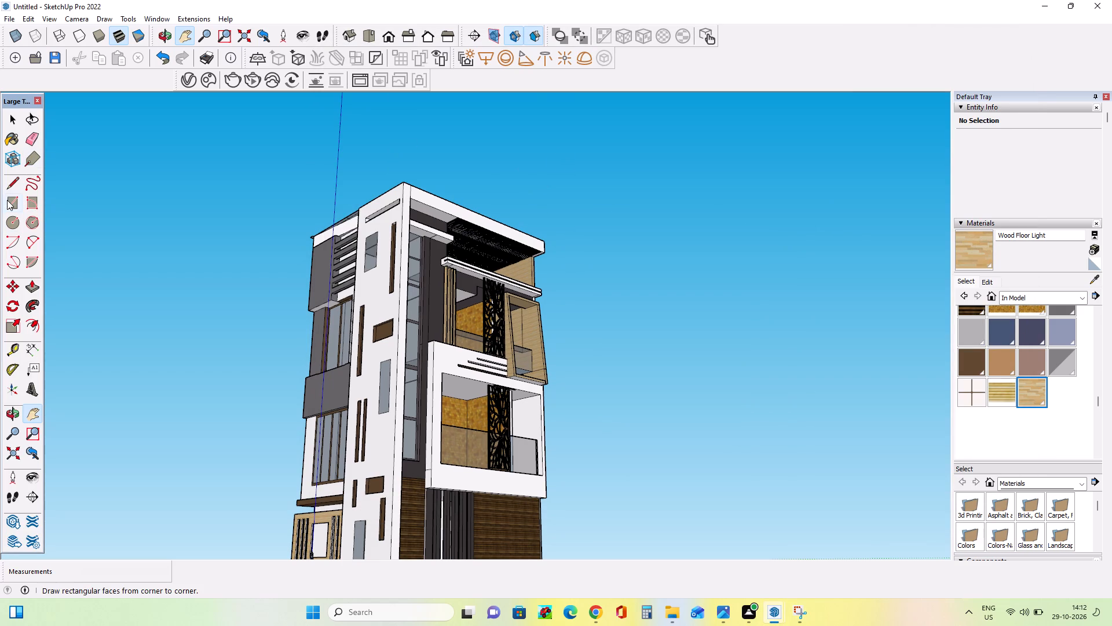
left_click(9, 202)
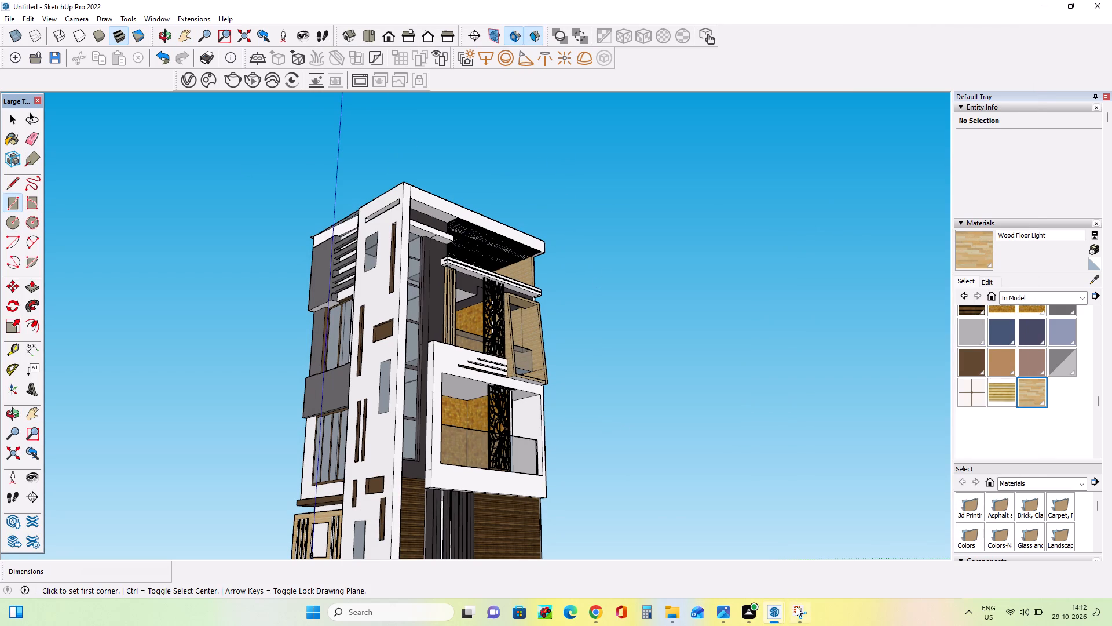
Retake the rectangular snip with sky above the roof corner and the building down to the viewport's lower edge, and review it.
left_click(796, 607)
left_click(357, 68)
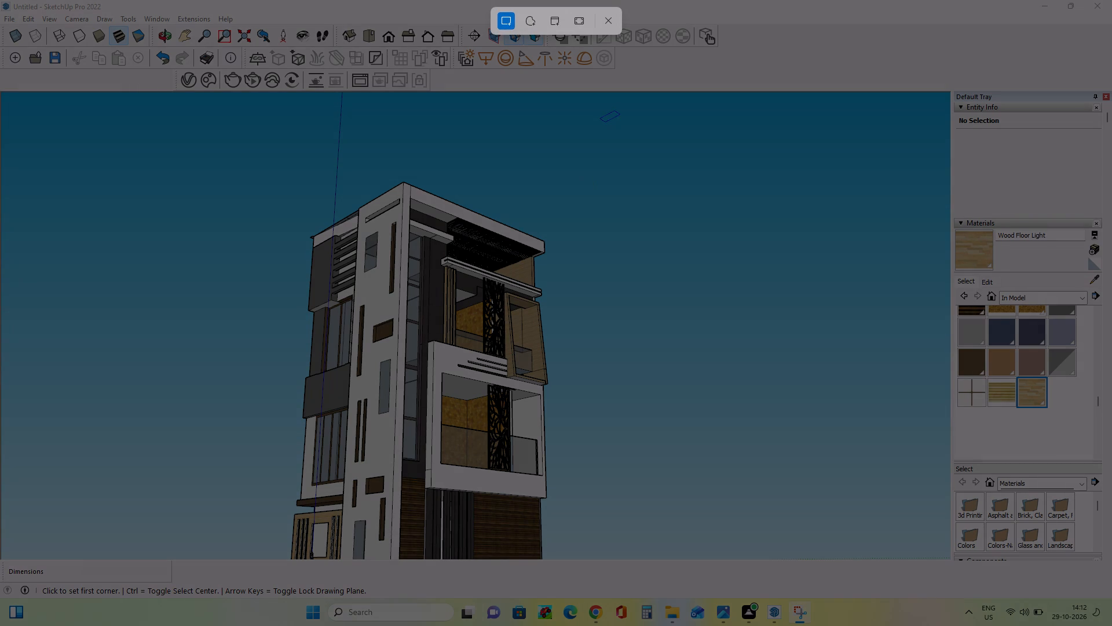
left_click_drag(578, 170, 289, 542)
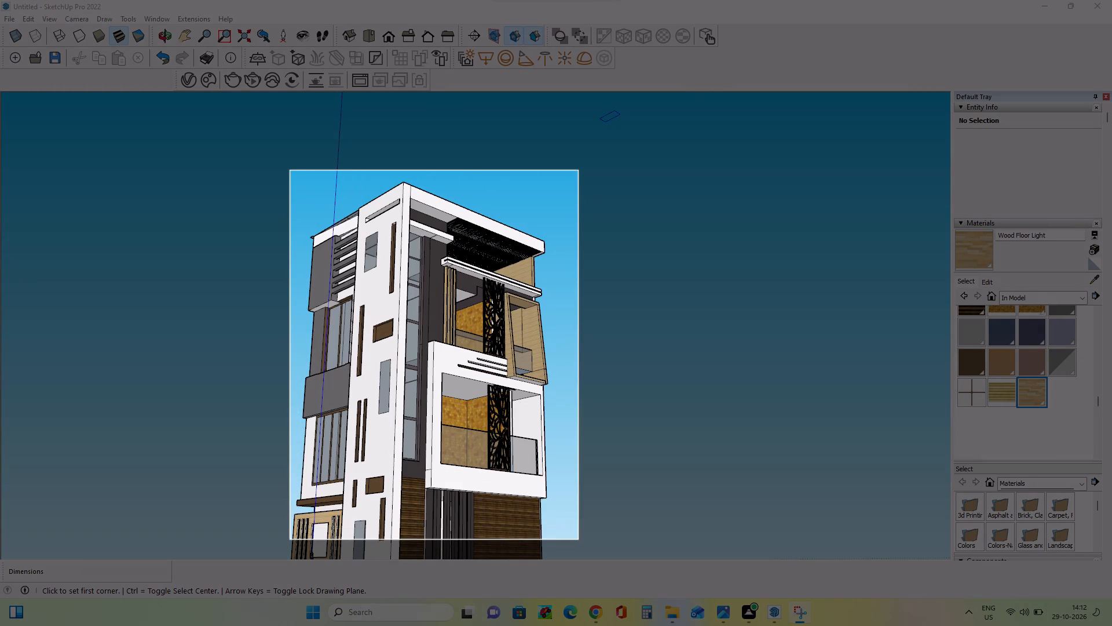
left_click_drag(289, 542, 284, 557)
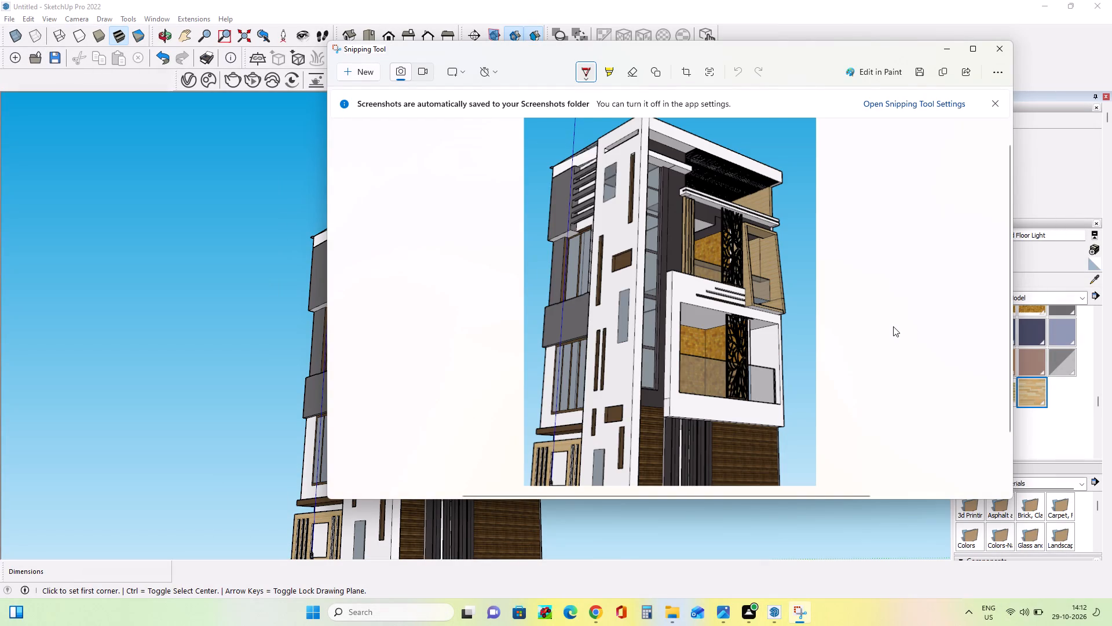
scroll(893, 326, "down", 3)
scroll(893, 326, "up", 4)
scroll(859, 321, "down", 1)
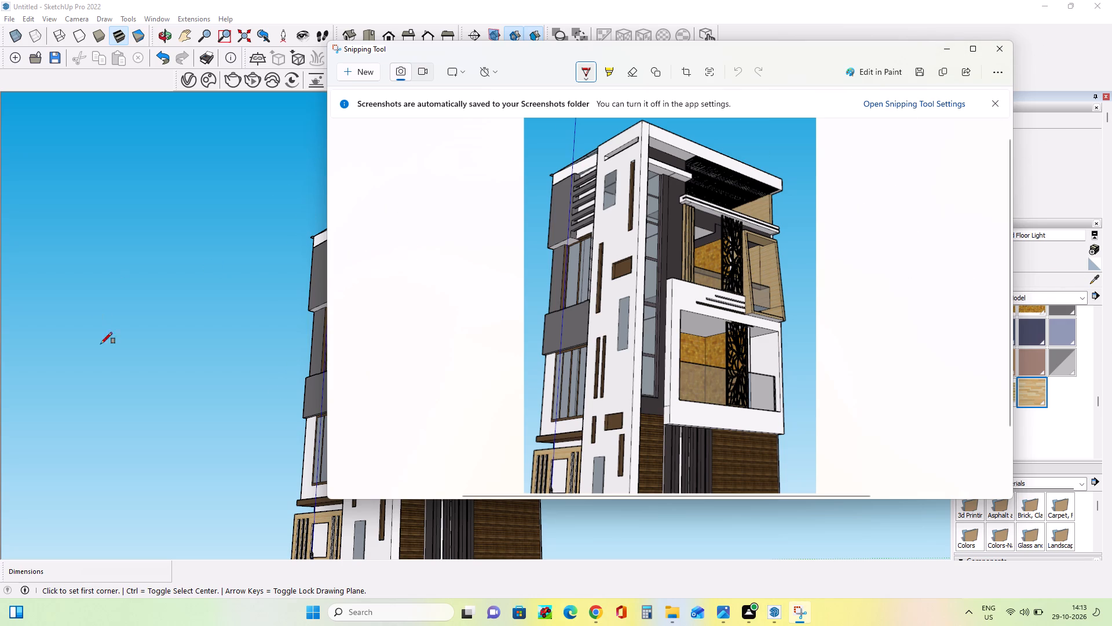
left_click(949, 48)
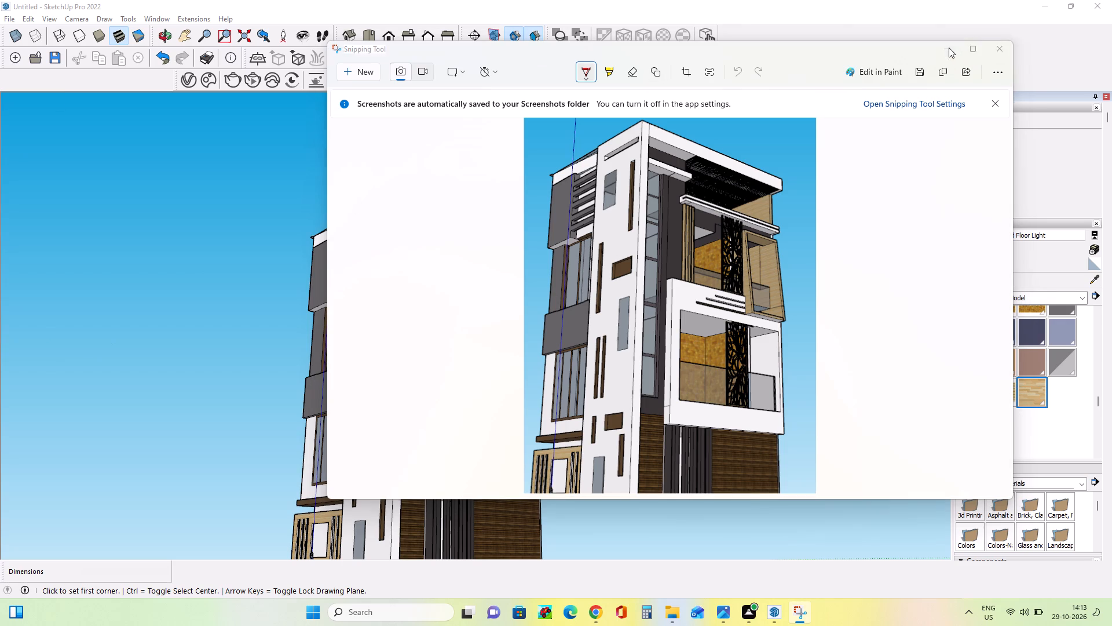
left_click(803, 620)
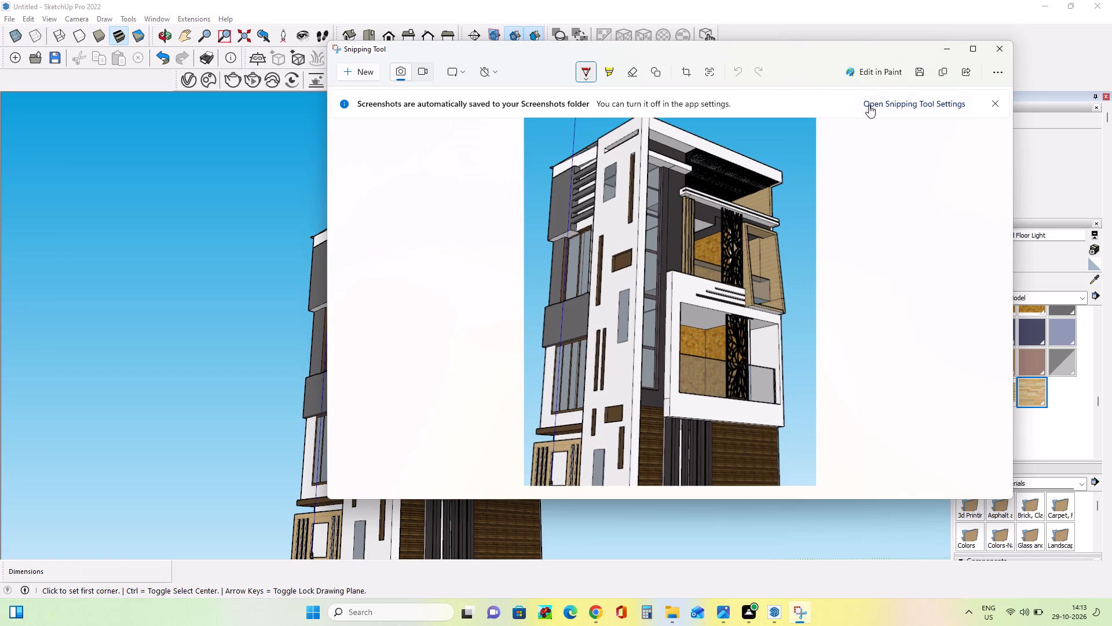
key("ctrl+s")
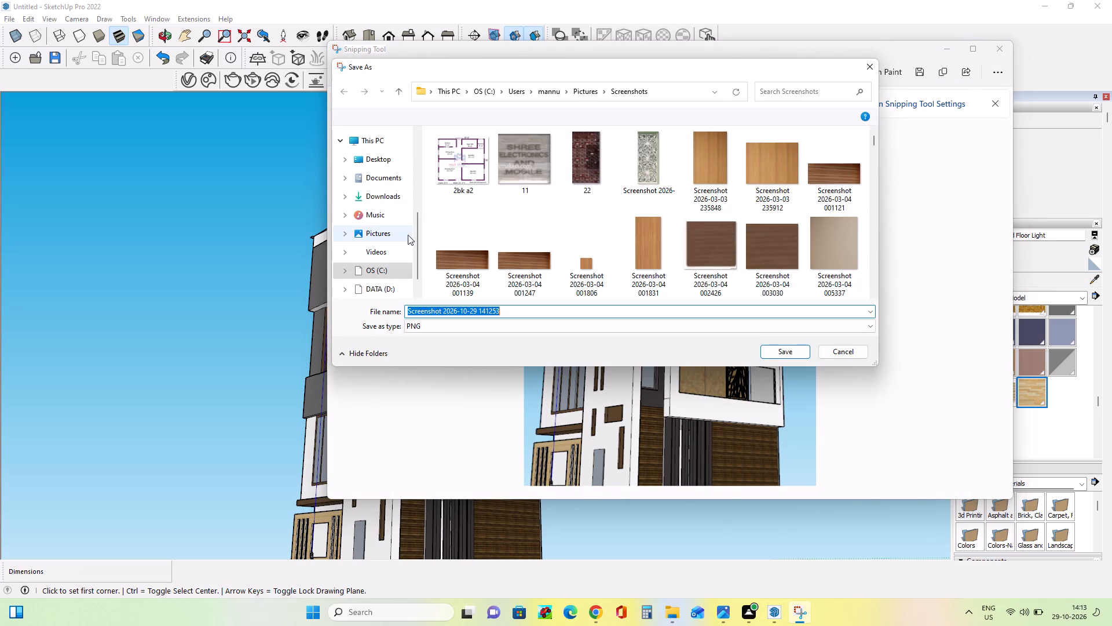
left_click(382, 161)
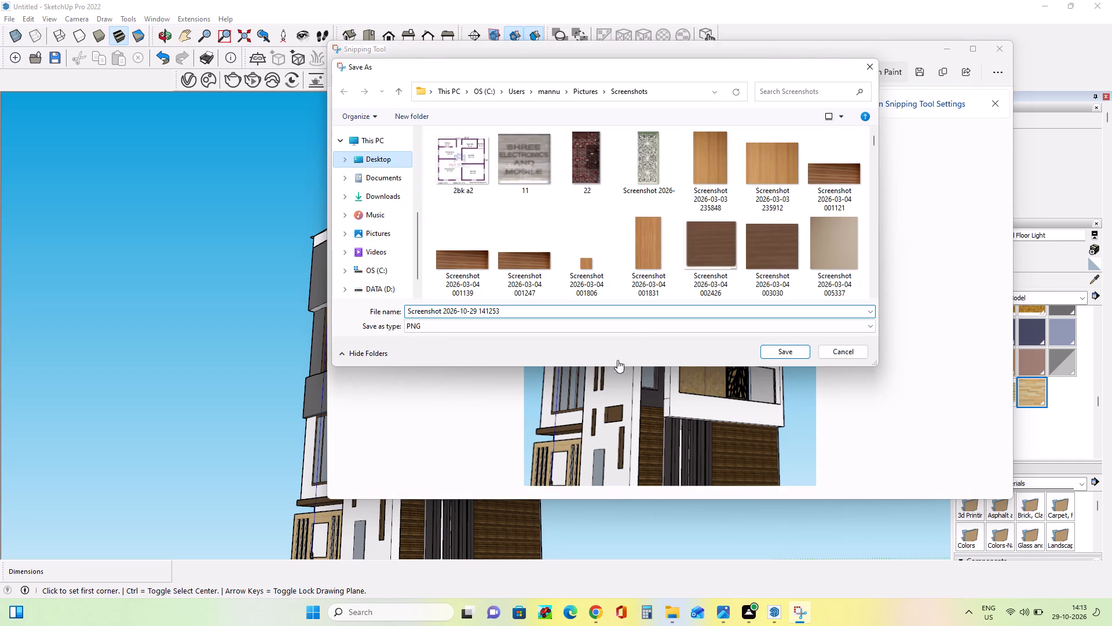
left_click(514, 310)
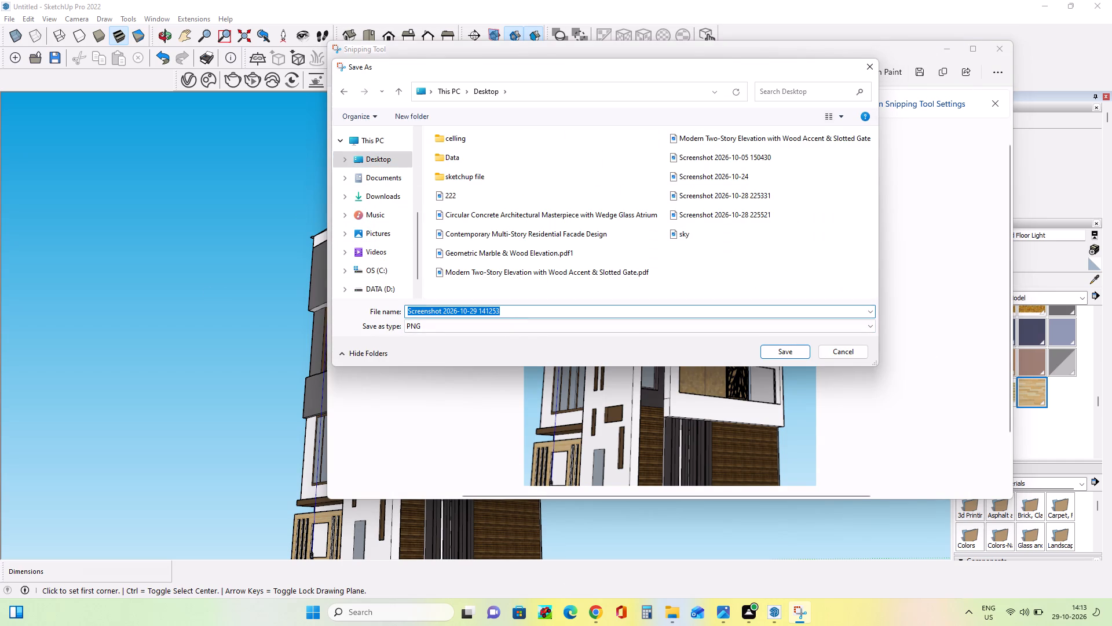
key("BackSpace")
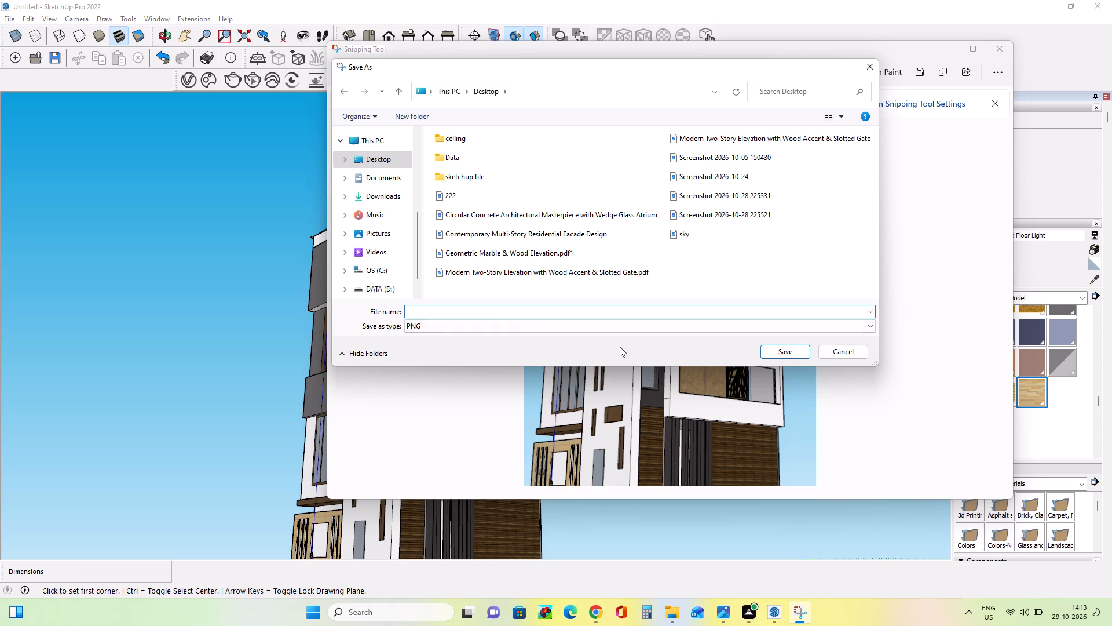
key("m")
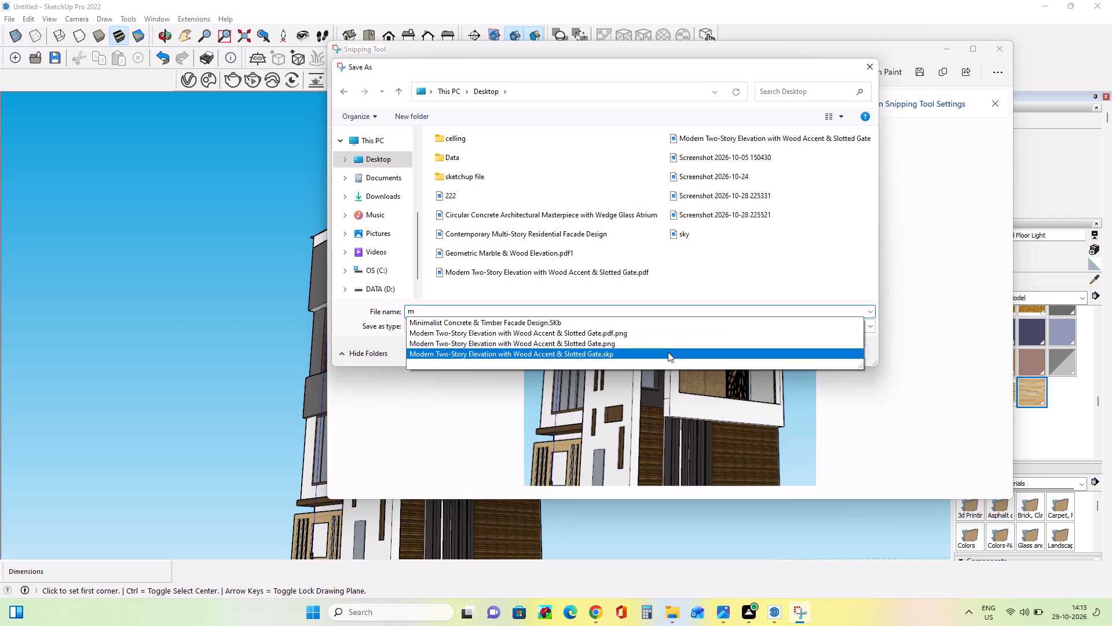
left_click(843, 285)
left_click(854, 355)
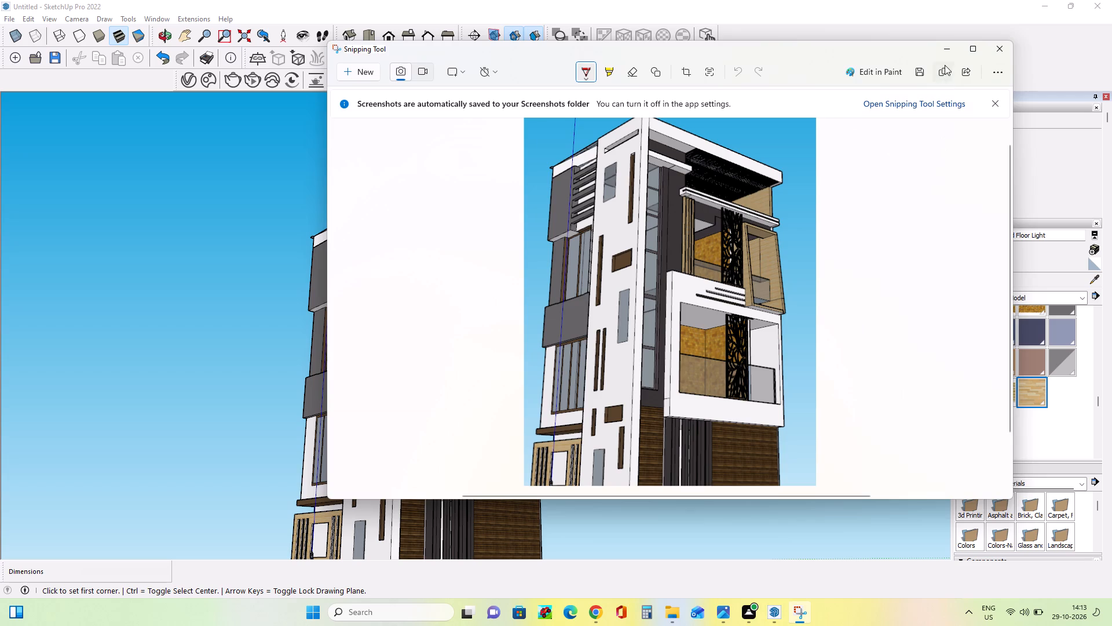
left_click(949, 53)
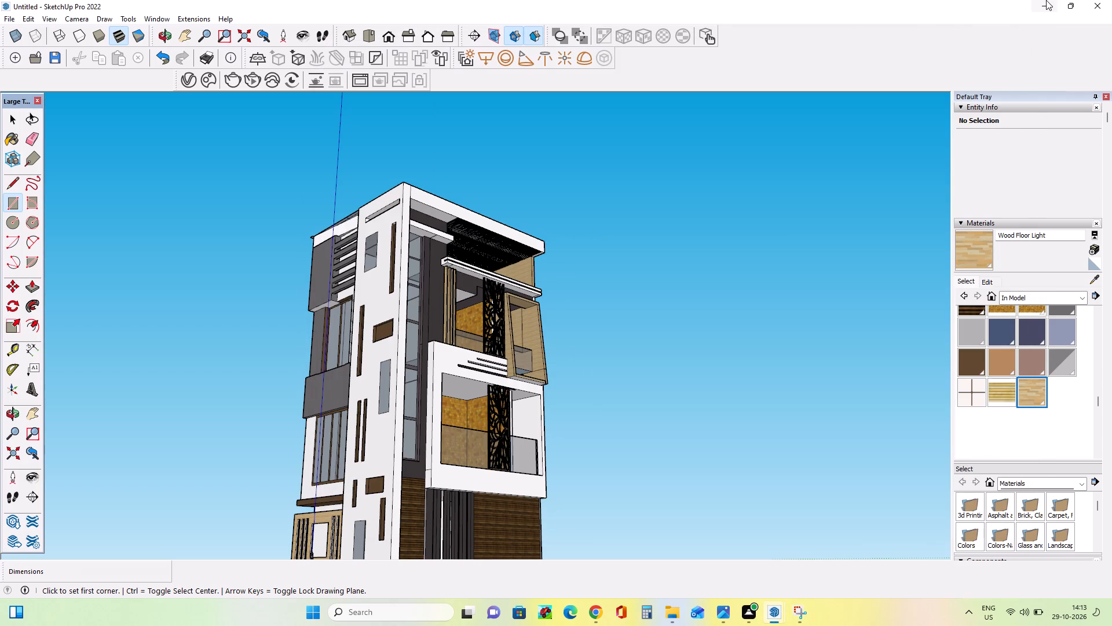
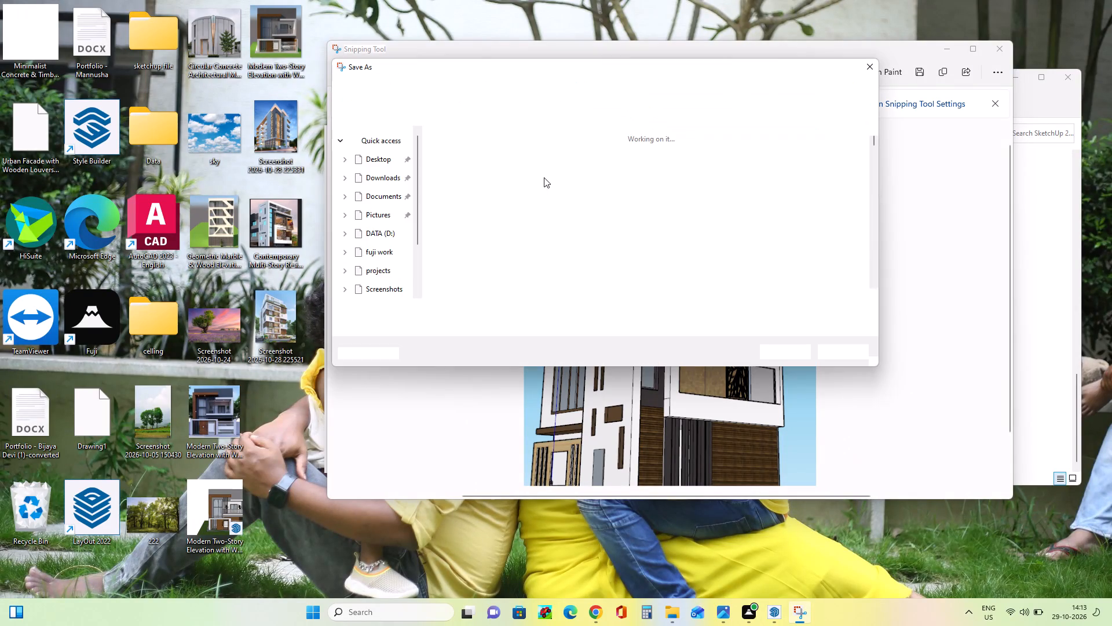
Save the building snip to the Desktop as a PNG named "Contemporary Multi-Story Residential Facade Design.pdf".
left_click(384, 158)
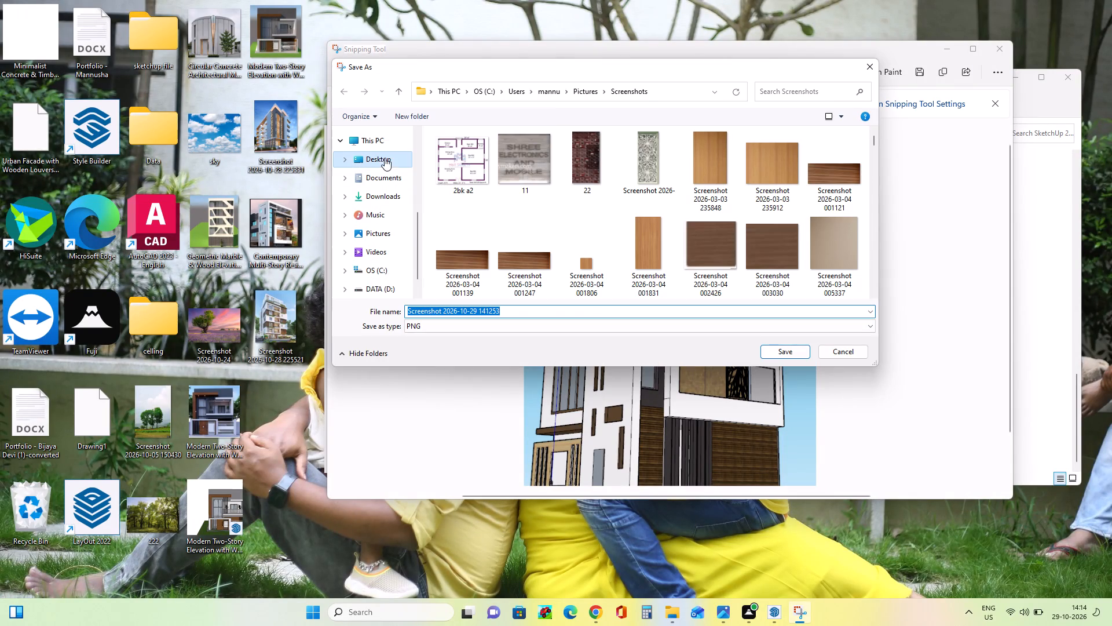
left_click(513, 311)
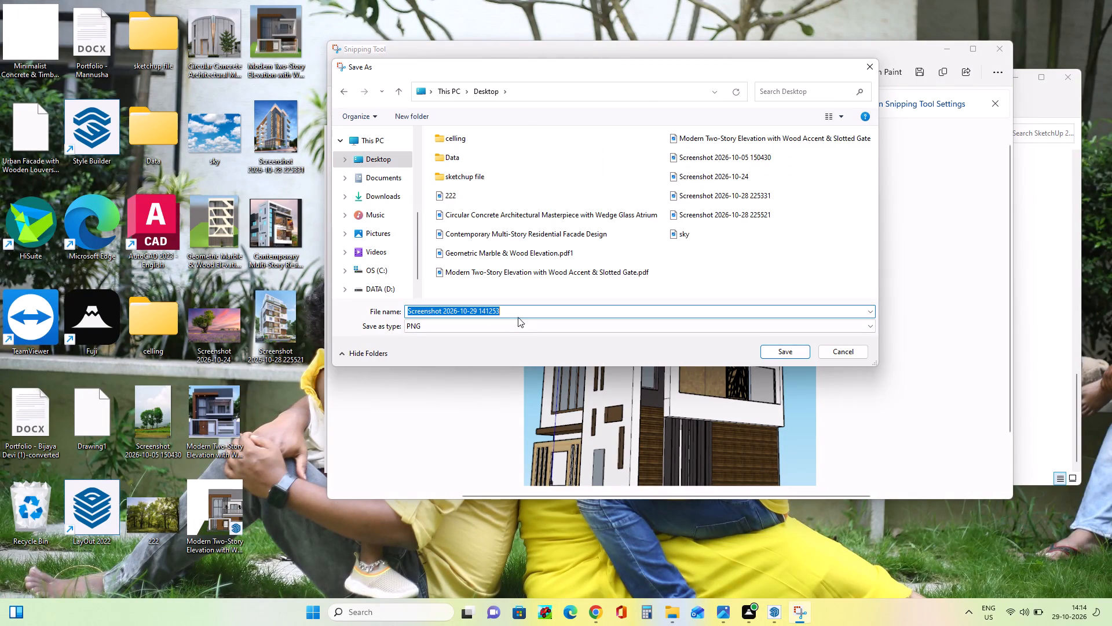
key("Delete")
type("co")
left_click(525, 328)
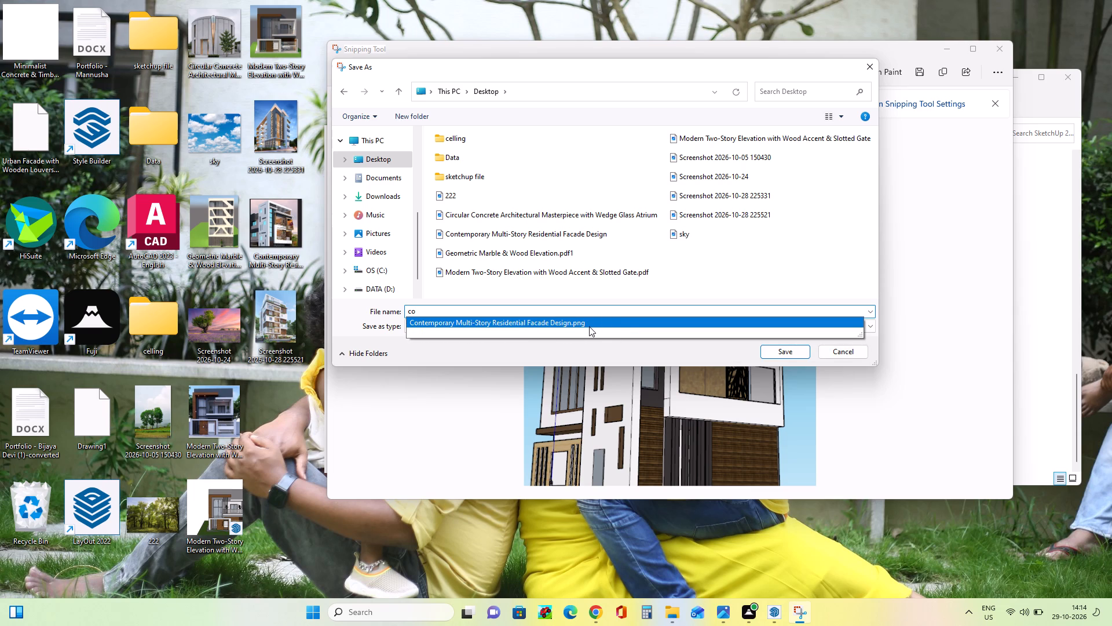
left_click(539, 319)
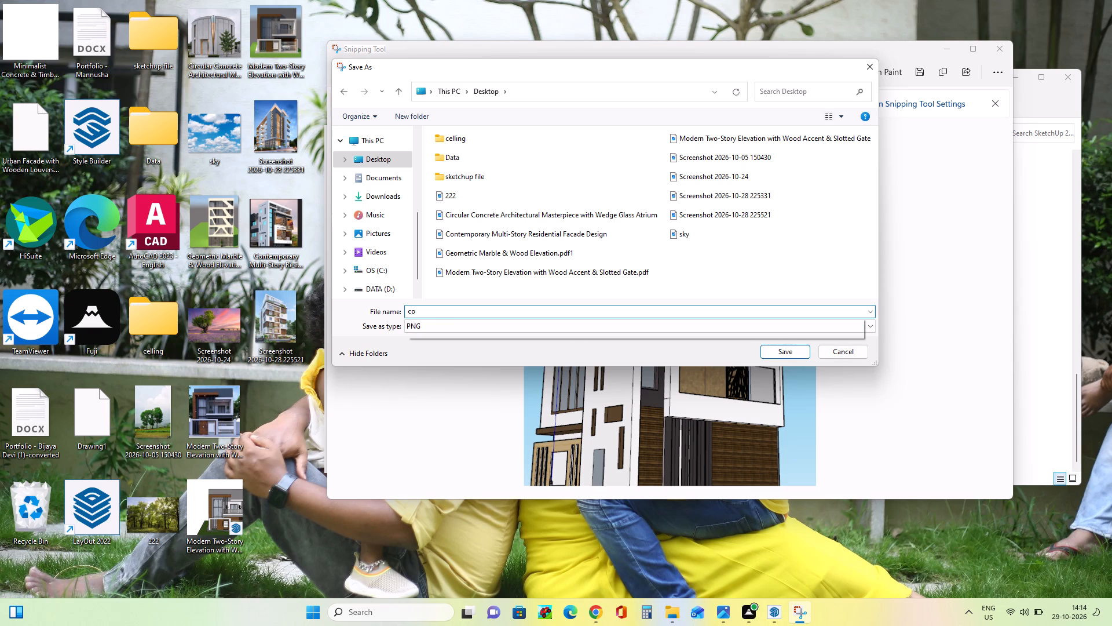
left_click(590, 312)
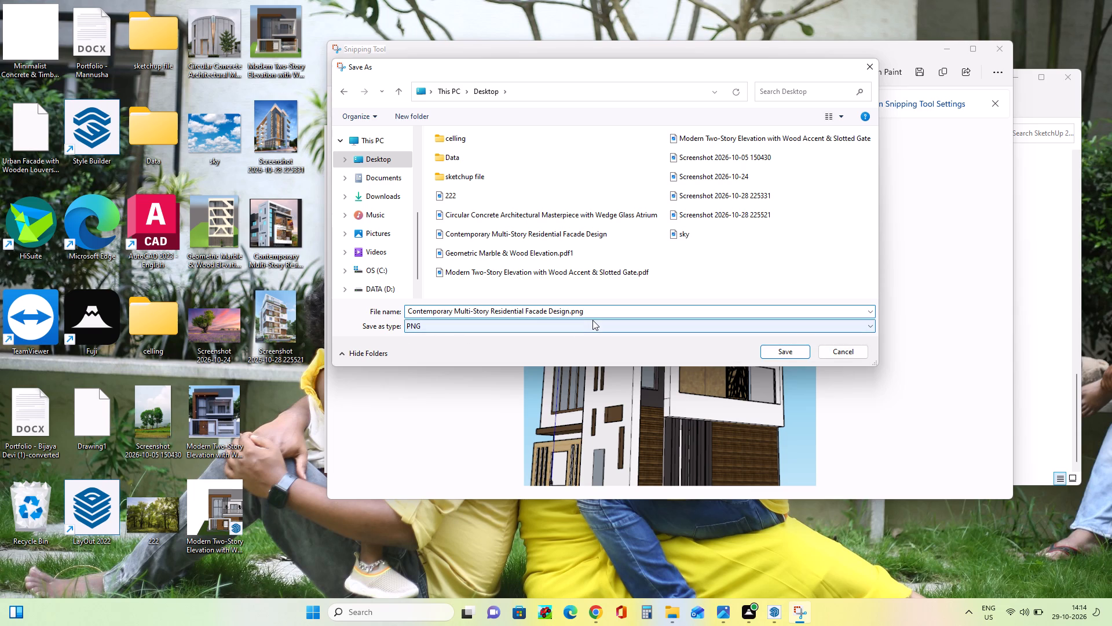
key("BackSpace")
key("BackSpace")
key("BackSpace")
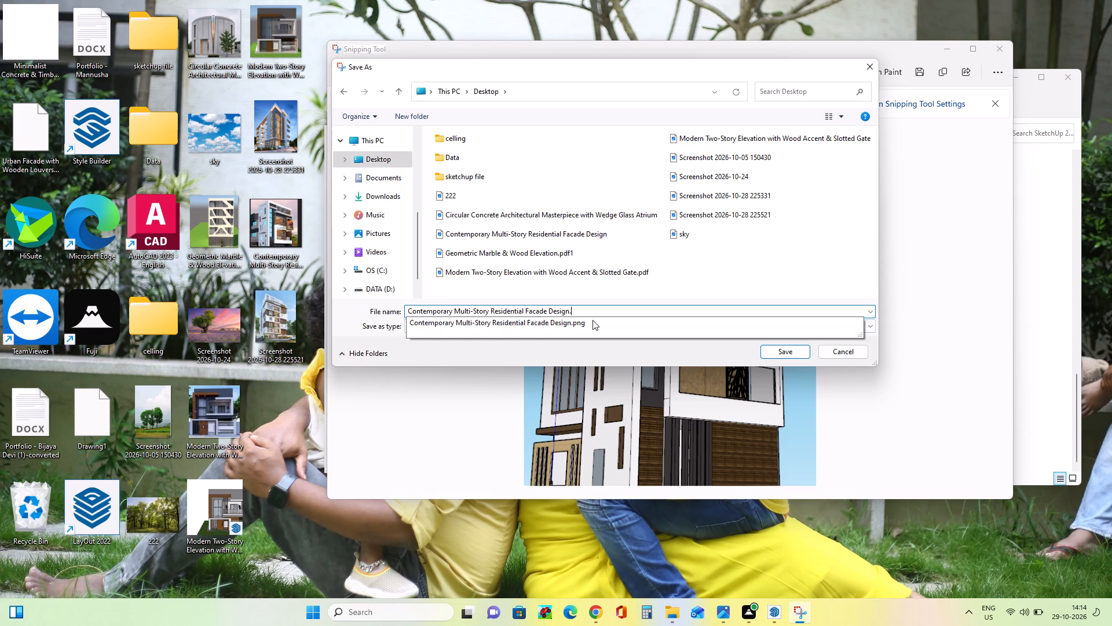
type("pdf")
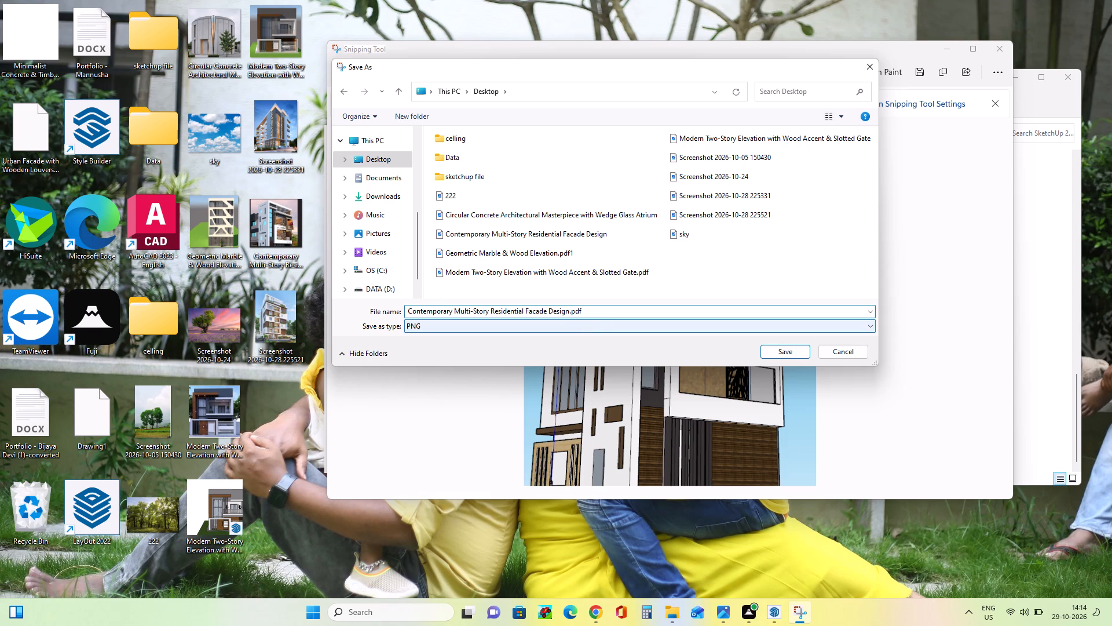
left_click(779, 355)
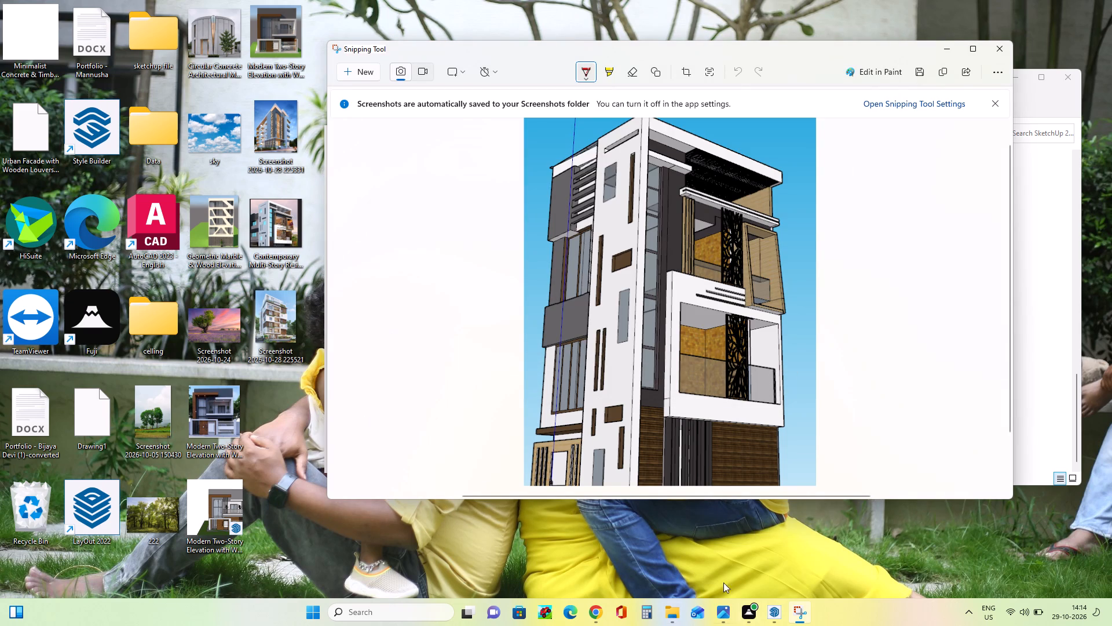
Return to SketchUp, minimise the V-Ray Frame Buffer and close the V-Ray Asset Editor to clear the model window.
left_click(777, 617)
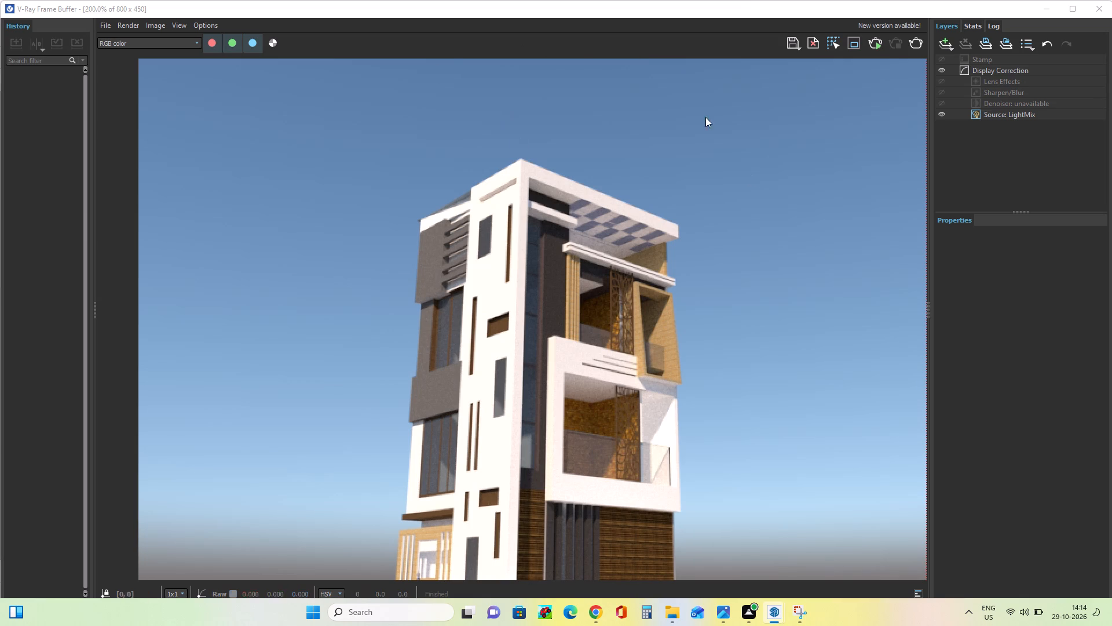
left_click(1047, 10)
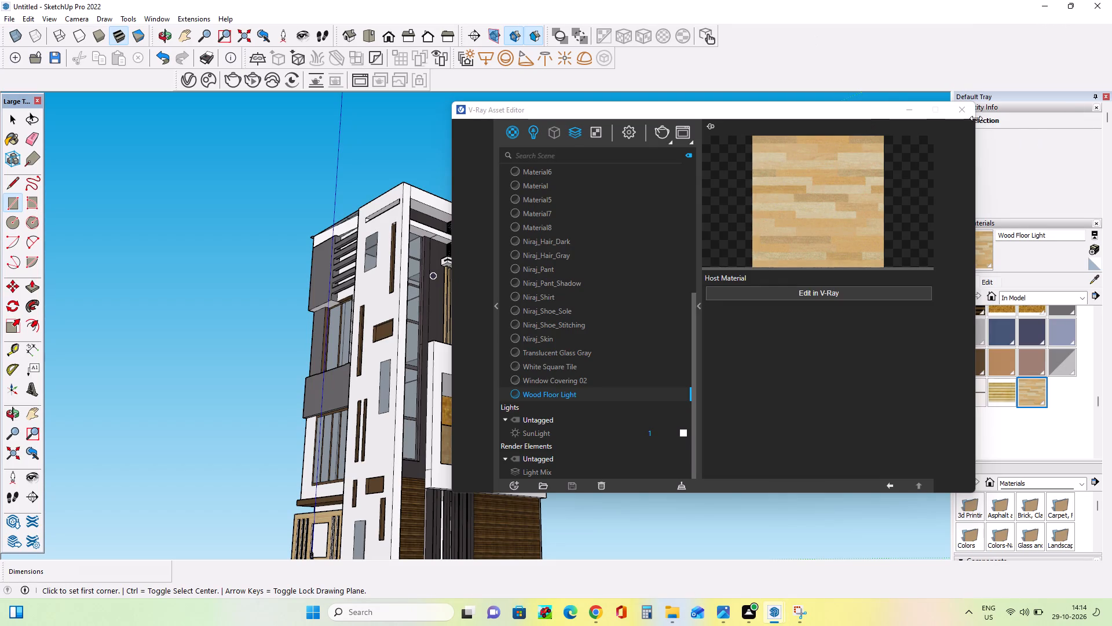
left_click(959, 104)
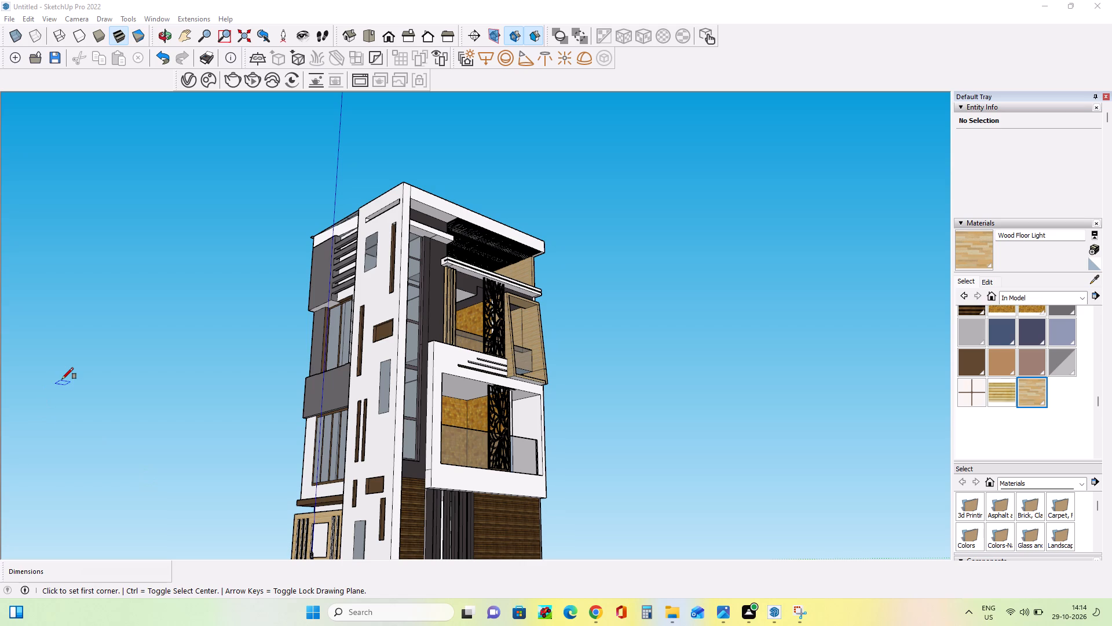
Save the SketchUp model to the Desktop as "Contemporary Multi-Story Residential Facade Design.skp" and minimise the SketchUp window.
key("ctrl+s")
left_click(9, 18)
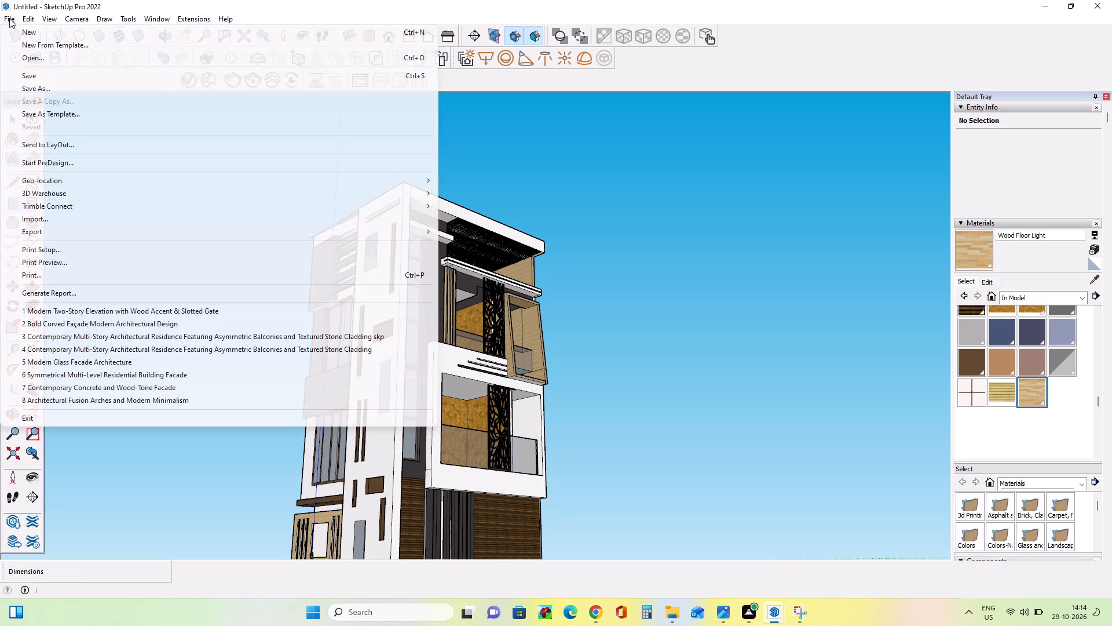
left_click(57, 75)
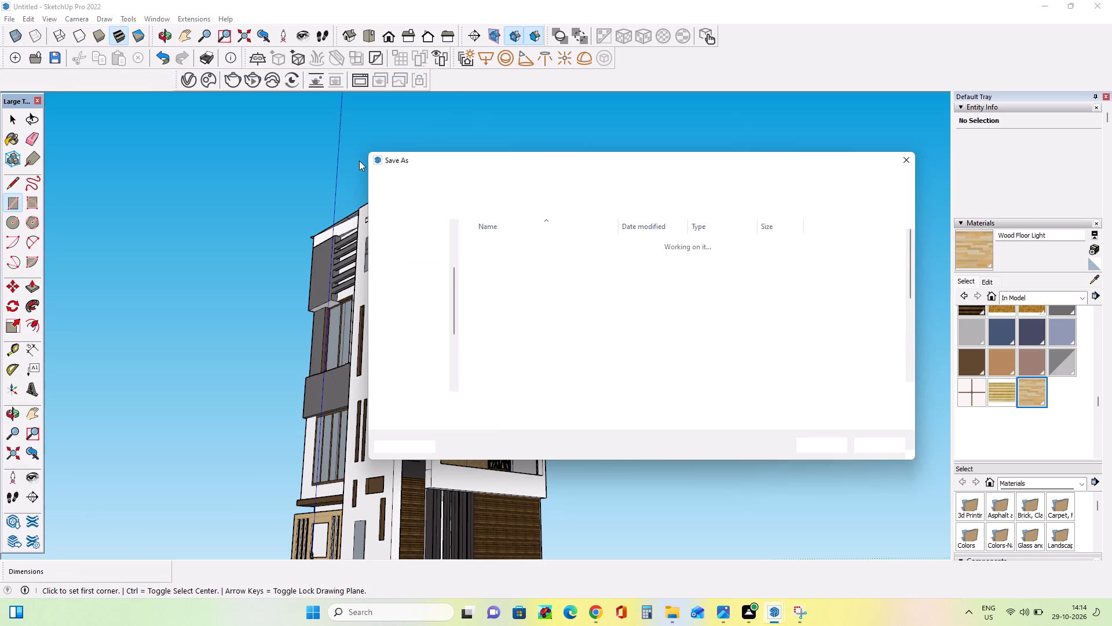
left_click(420, 352)
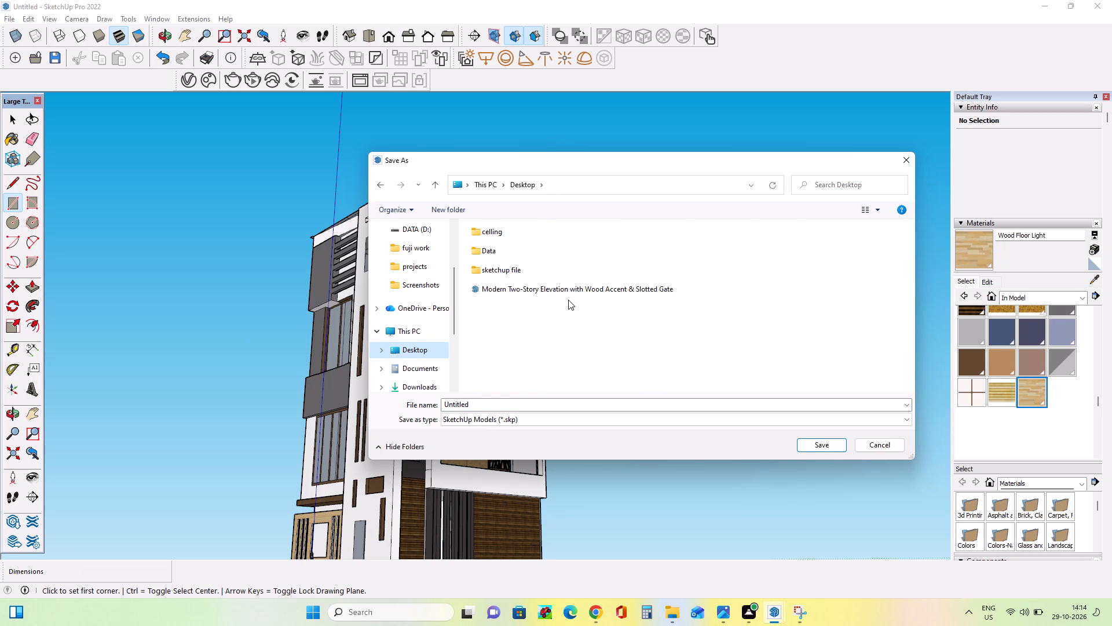
left_click(522, 408)
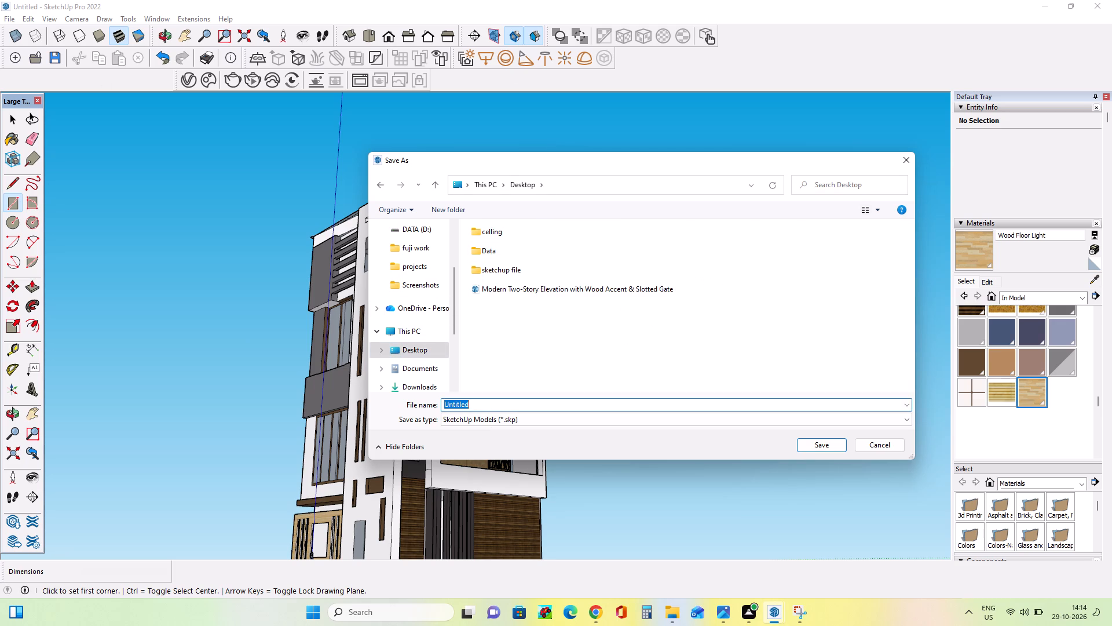
key("BackSpace")
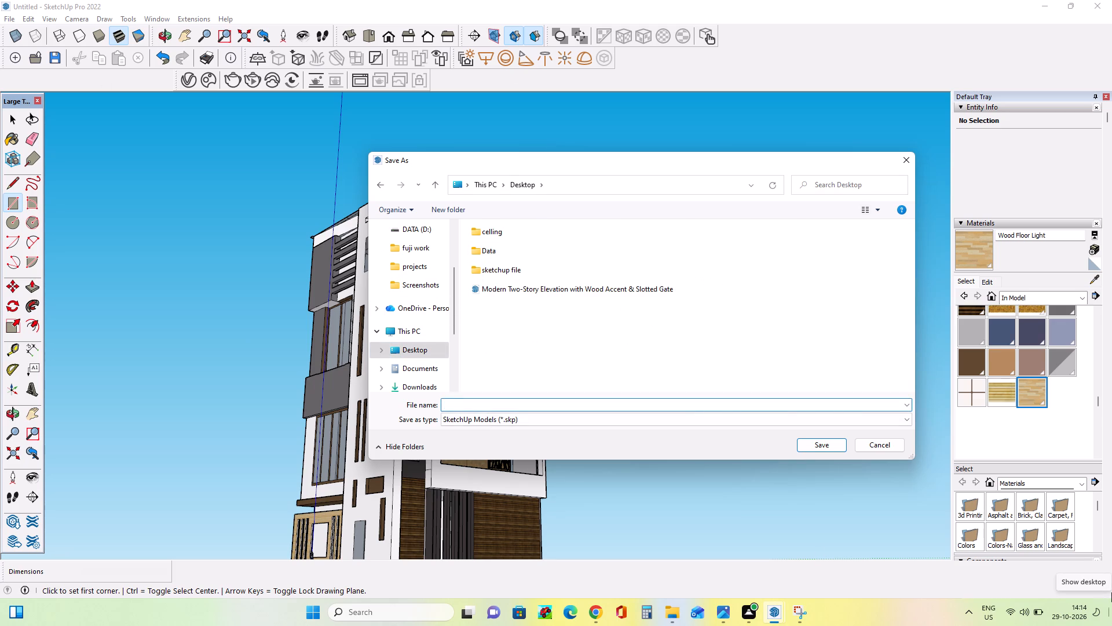
type("co")
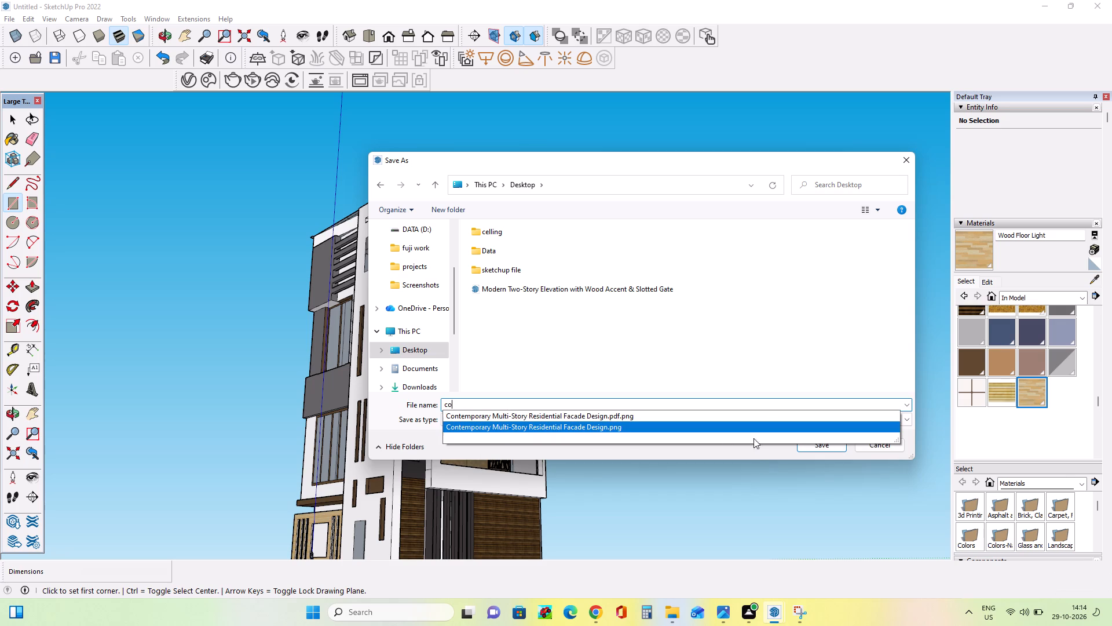
left_click(621, 419)
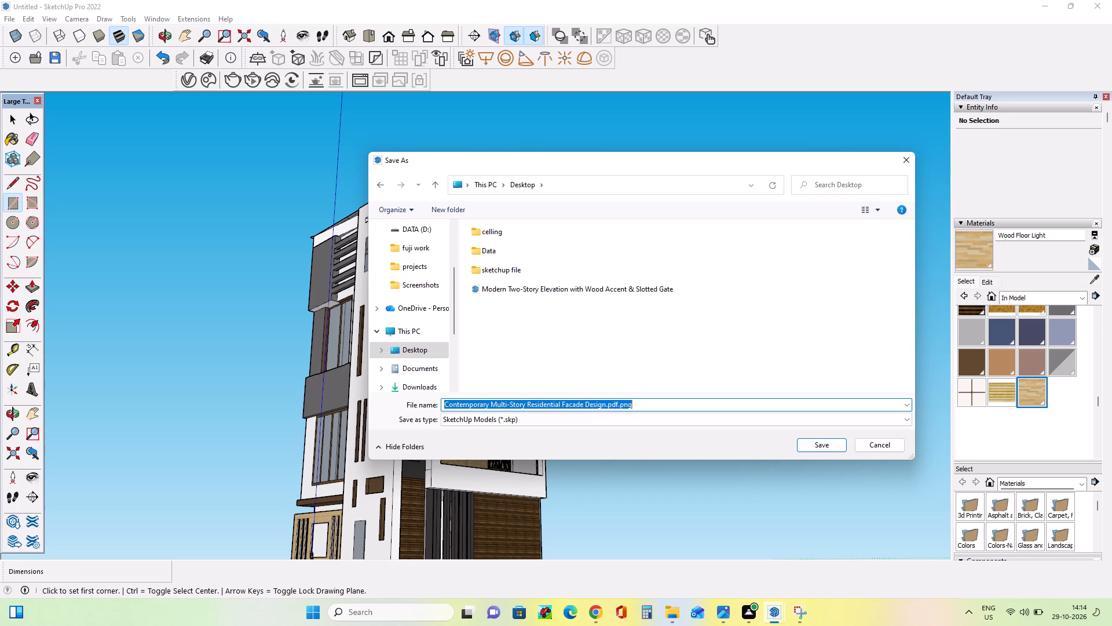
left_click(639, 408)
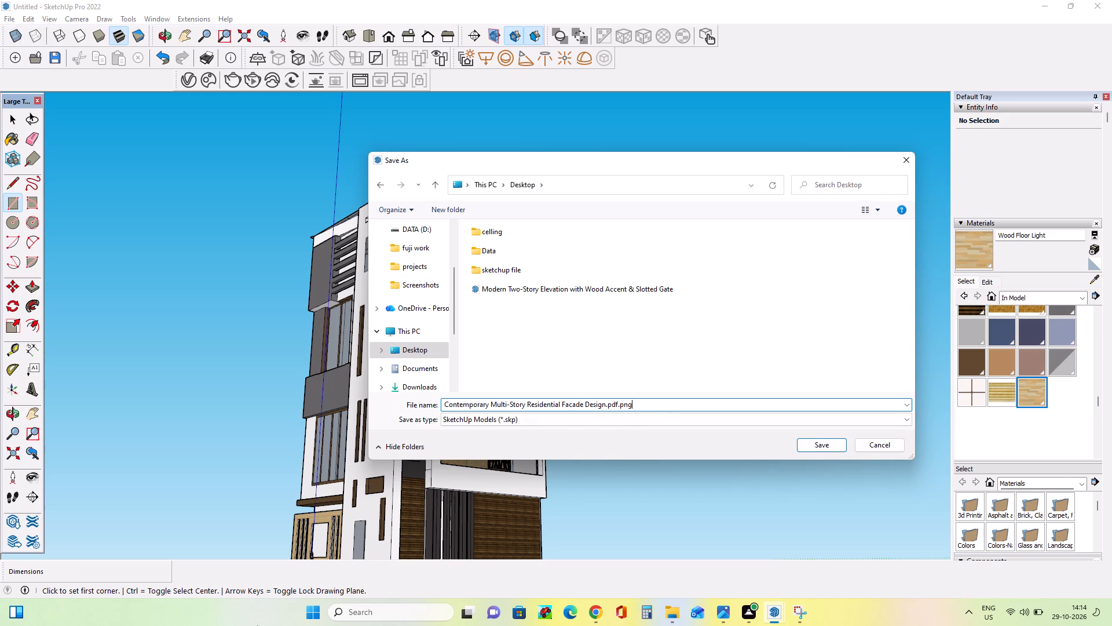
key("BackSpace")
key("BackSpace")
key("BackSpace")
key("BackSpace")
key("BackSpace")
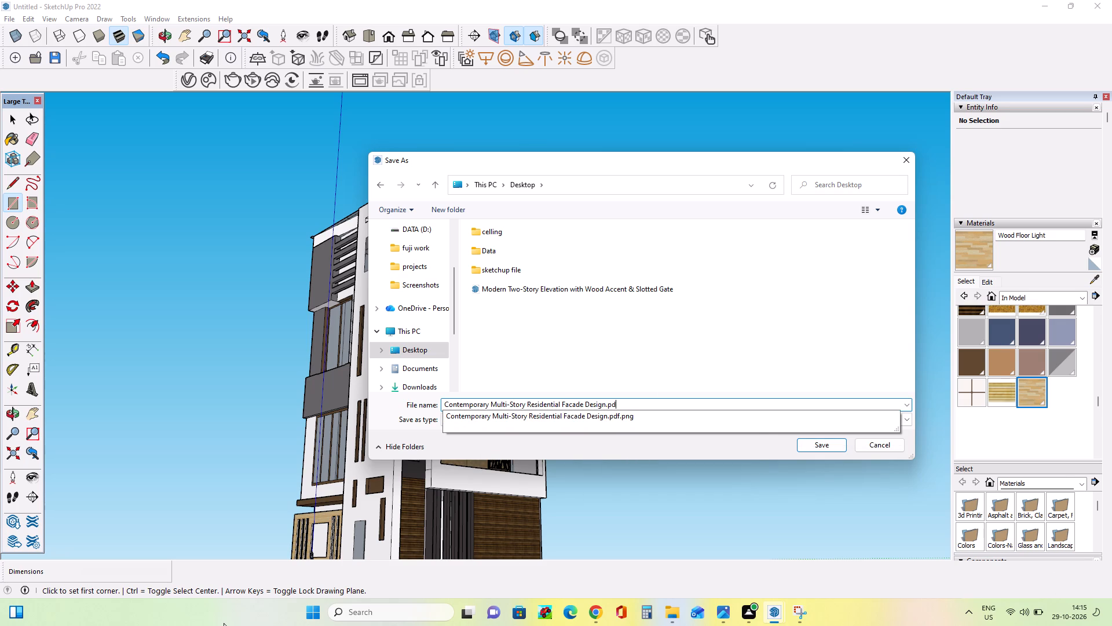
key("BackSpace")
key("BackSpace")
type("sk")
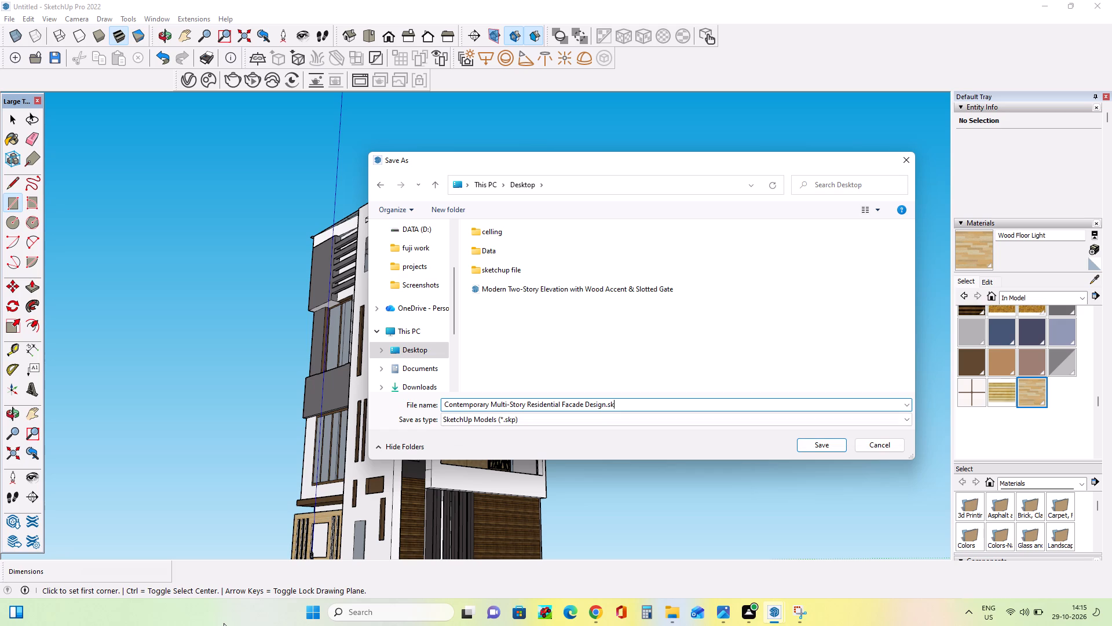
key("p")
left_click(841, 442)
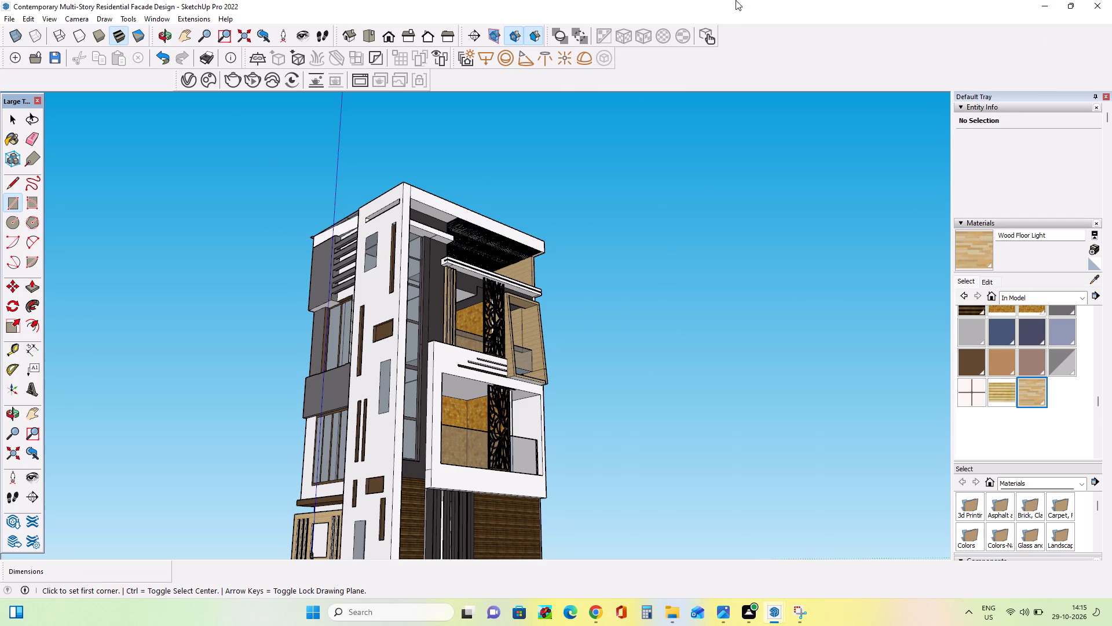
left_click(1044, 2)
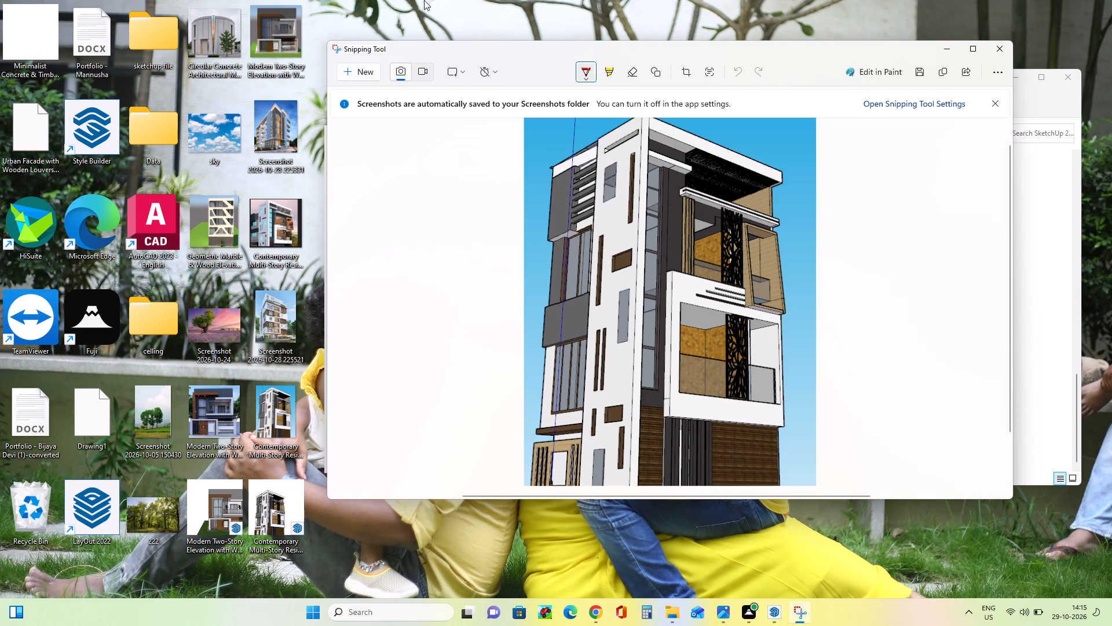